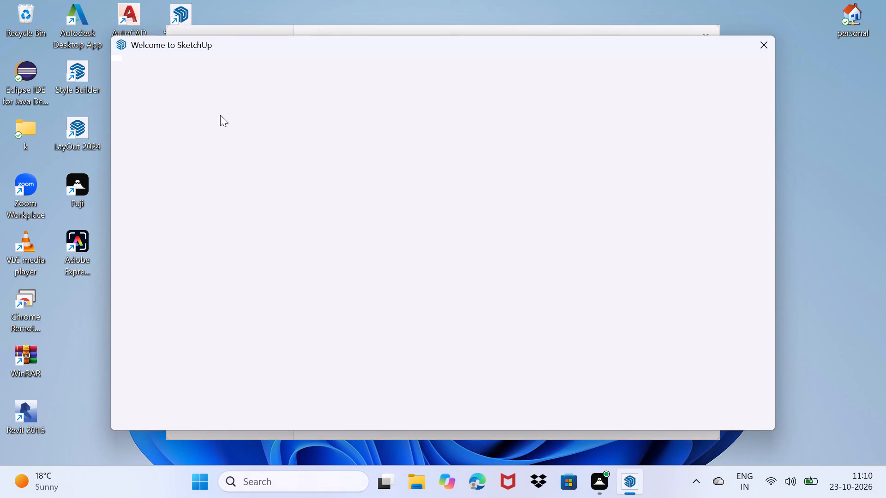
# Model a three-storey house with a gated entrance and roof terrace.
# Create a new model from the Simple template in inches.
pyautogui.scroll(-2, 327, 170)
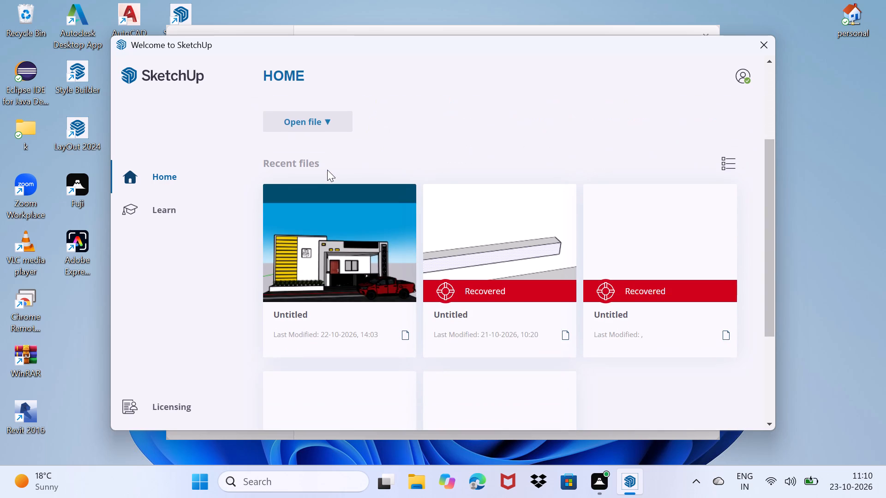
pyautogui.scroll(2, 327, 170)
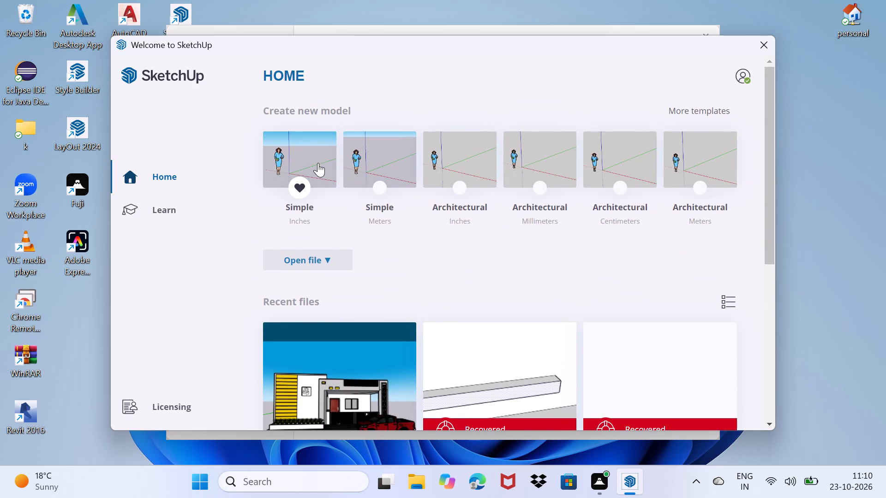
pyautogui.click(317, 160)
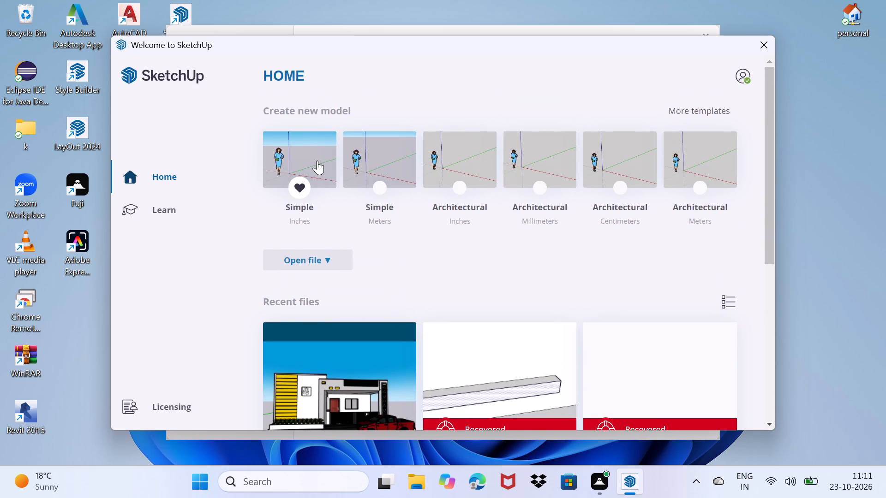
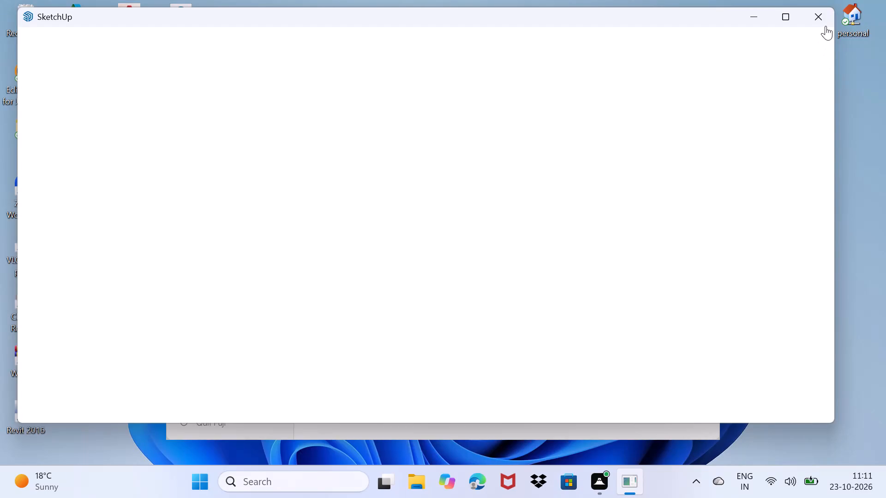
# Force the blank SketchUp window to close and dismiss the problem report.
pyautogui.click(815, 15)
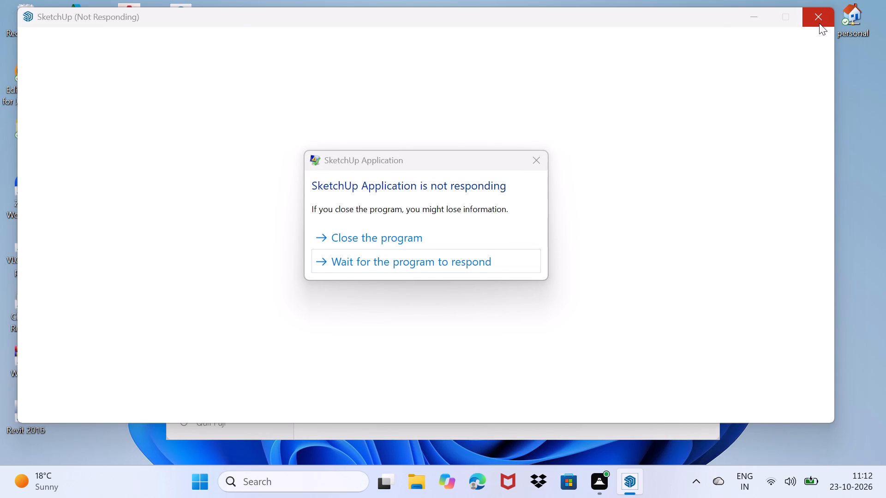
pyautogui.click(378, 232)
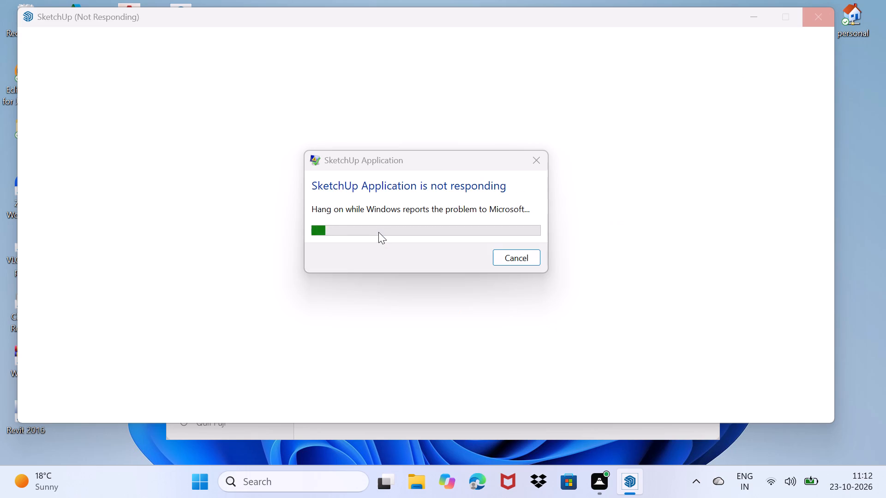
pyautogui.click(536, 161)
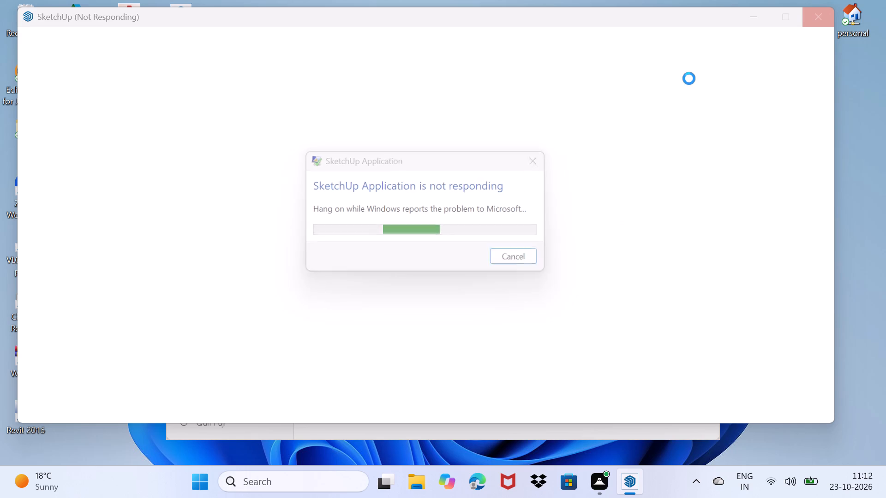
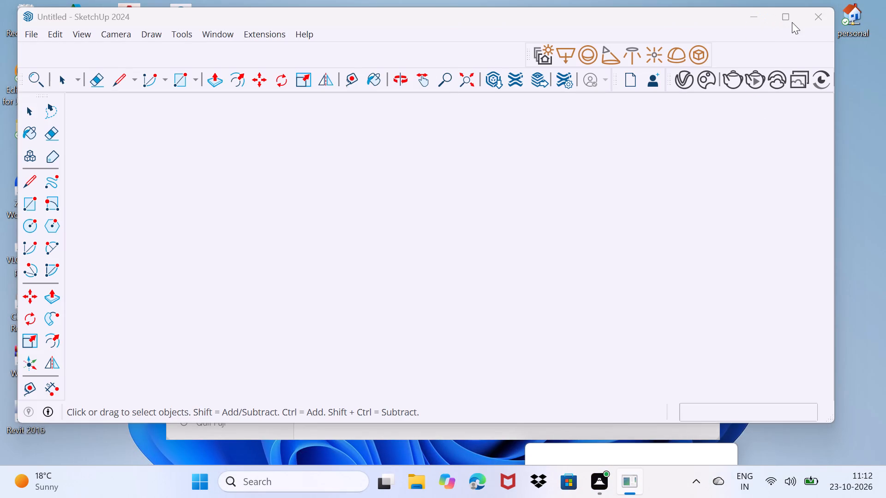
# Maximize the SketchUp window and ignore the extension update notice.
pyautogui.click(790, 16)
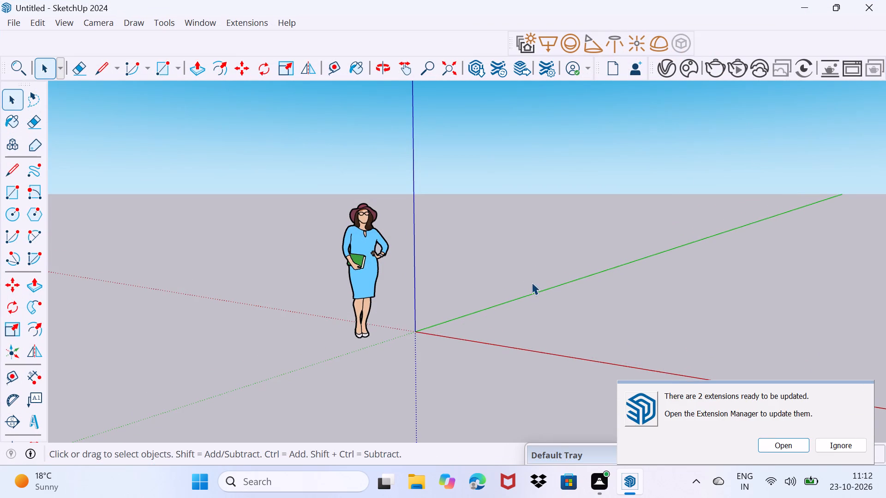
pyautogui.moveTo(531, 282); pyautogui.dragTo(501, 328, button='middle')
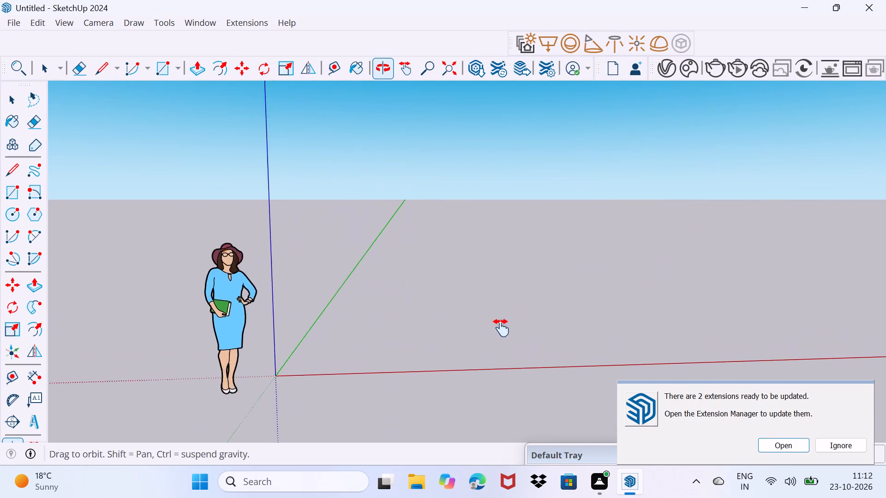
pyautogui.moveTo(501, 328); pyautogui.dragTo(413, 336, button='middle')
pyautogui.keyDown('shift'); pyautogui.moveTo(426, 338); pyautogui.dragTo(345, 339, button='middle'); pyautogui.keyUp('shift')
pyautogui.moveTo(326, 361); pyautogui.dragTo(367, 361, button='middle')
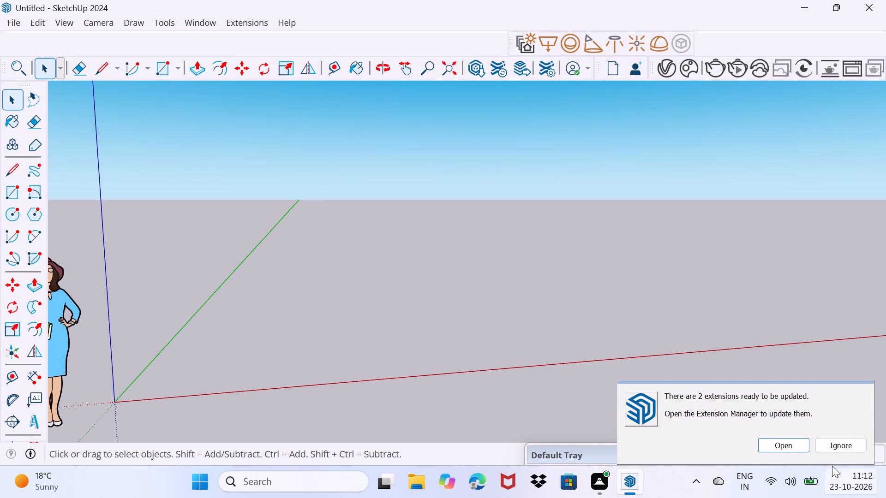
pyautogui.click(835, 446)
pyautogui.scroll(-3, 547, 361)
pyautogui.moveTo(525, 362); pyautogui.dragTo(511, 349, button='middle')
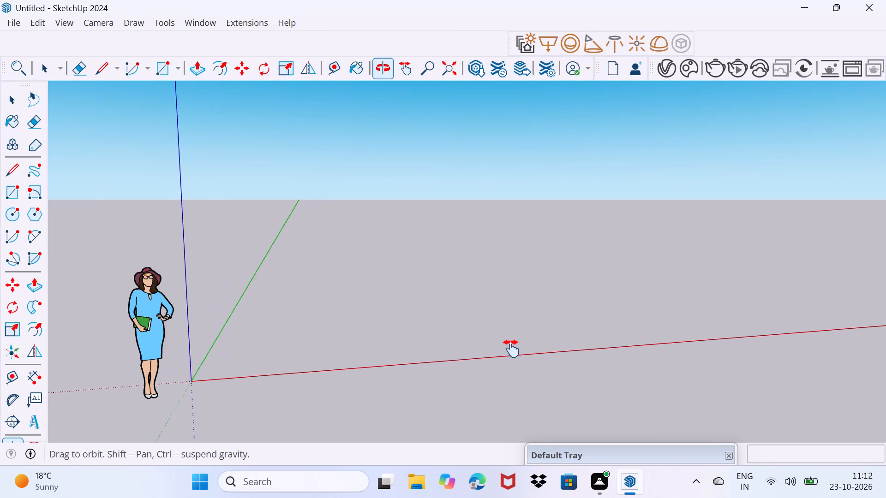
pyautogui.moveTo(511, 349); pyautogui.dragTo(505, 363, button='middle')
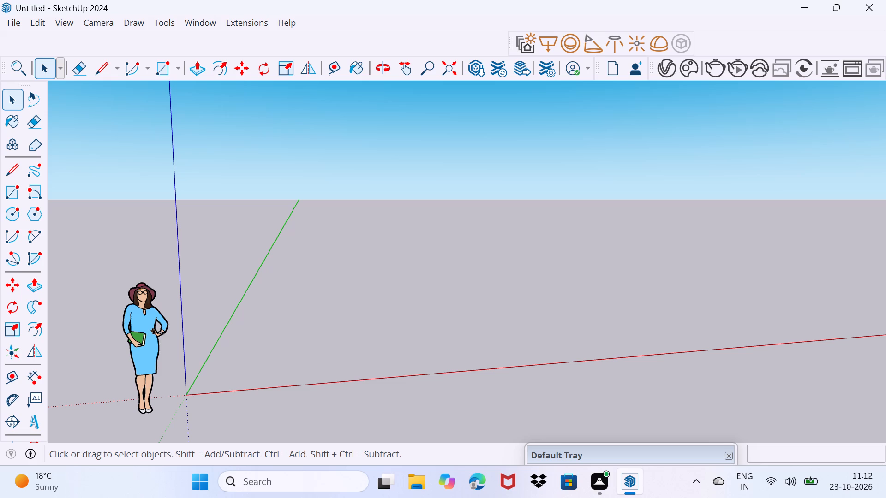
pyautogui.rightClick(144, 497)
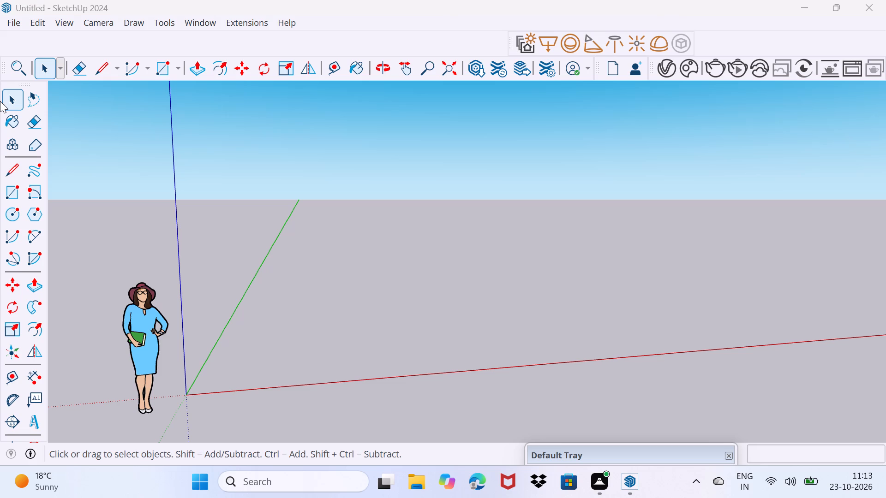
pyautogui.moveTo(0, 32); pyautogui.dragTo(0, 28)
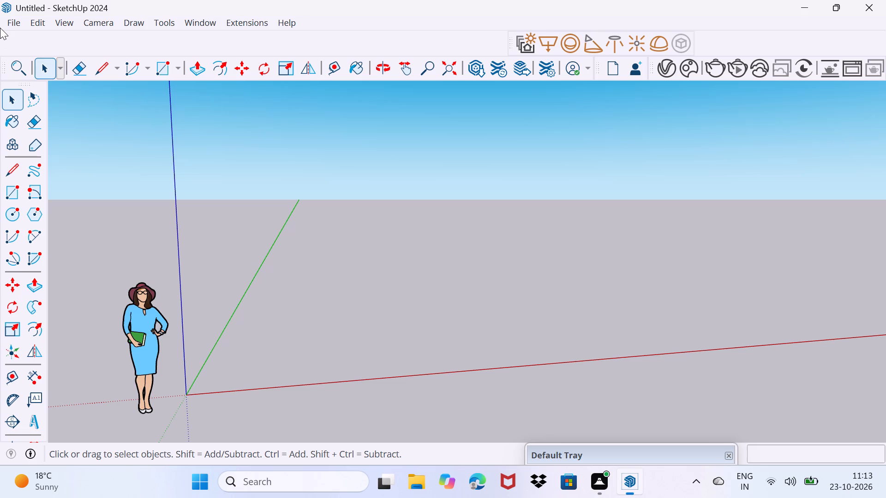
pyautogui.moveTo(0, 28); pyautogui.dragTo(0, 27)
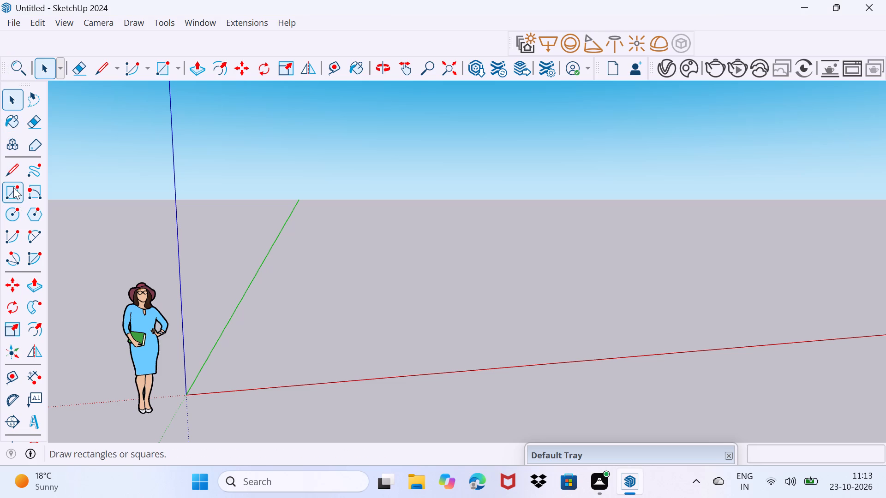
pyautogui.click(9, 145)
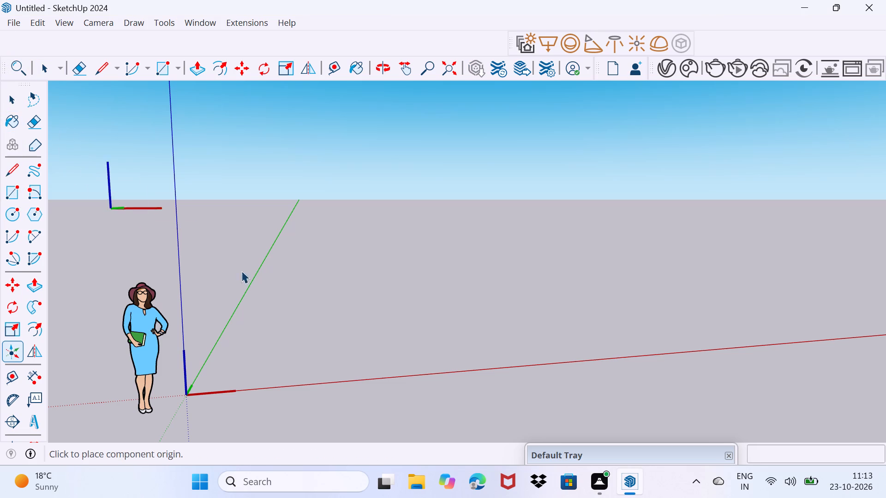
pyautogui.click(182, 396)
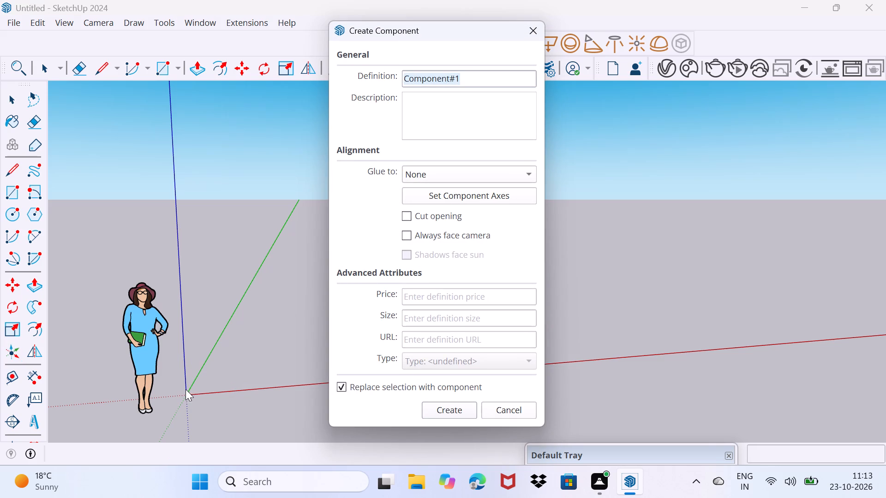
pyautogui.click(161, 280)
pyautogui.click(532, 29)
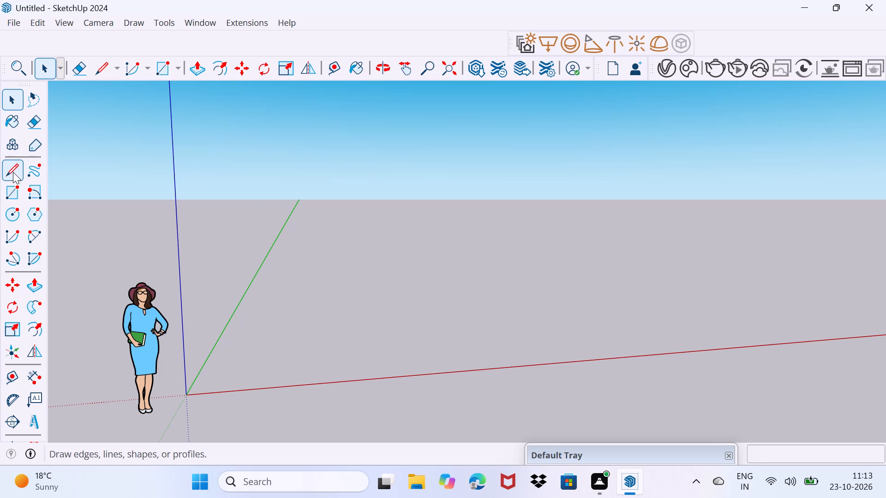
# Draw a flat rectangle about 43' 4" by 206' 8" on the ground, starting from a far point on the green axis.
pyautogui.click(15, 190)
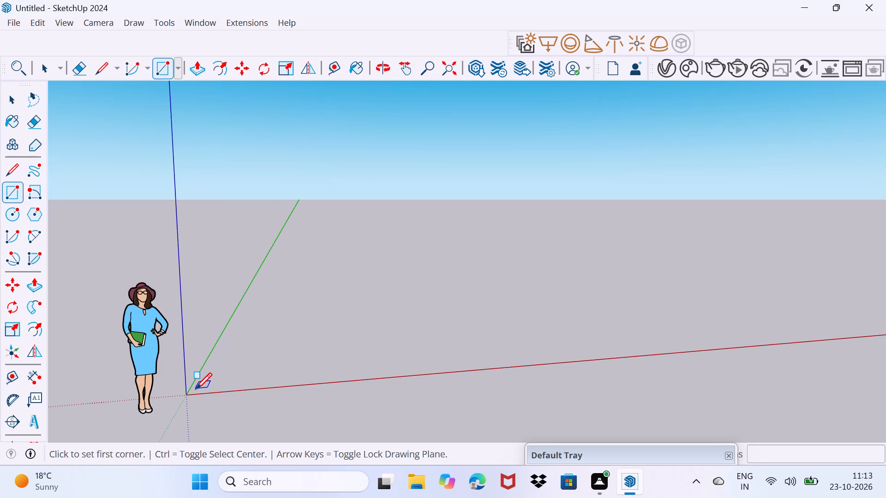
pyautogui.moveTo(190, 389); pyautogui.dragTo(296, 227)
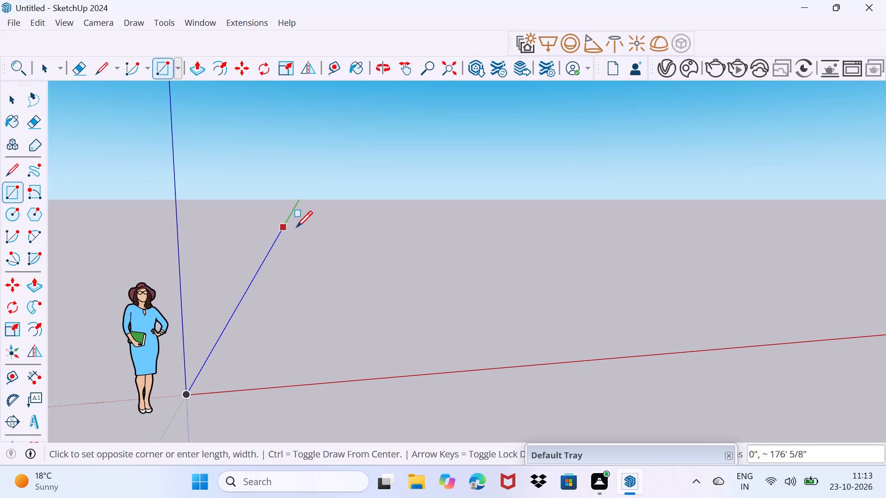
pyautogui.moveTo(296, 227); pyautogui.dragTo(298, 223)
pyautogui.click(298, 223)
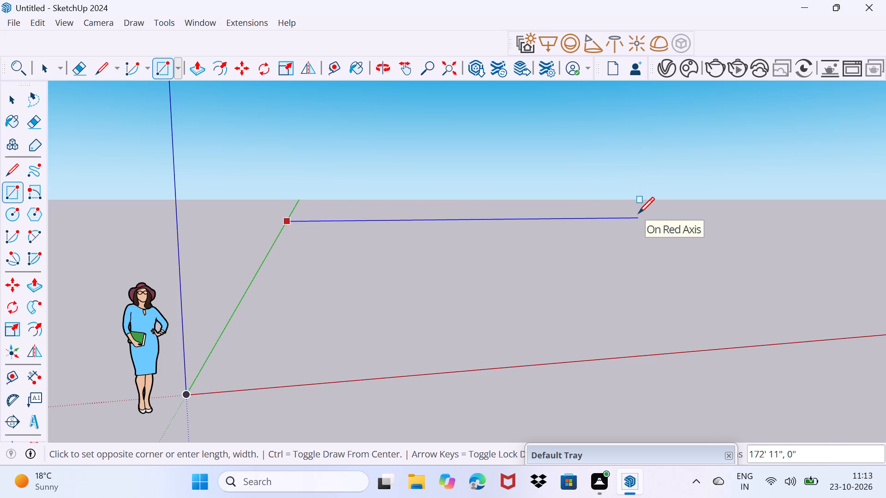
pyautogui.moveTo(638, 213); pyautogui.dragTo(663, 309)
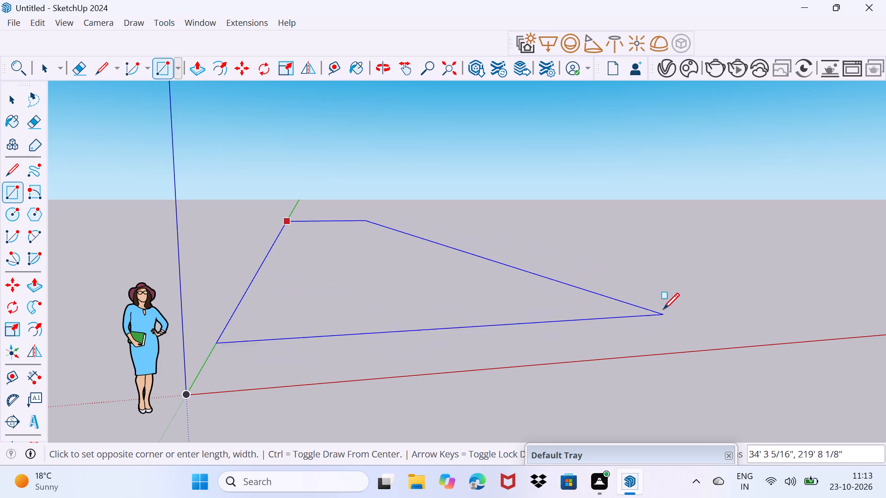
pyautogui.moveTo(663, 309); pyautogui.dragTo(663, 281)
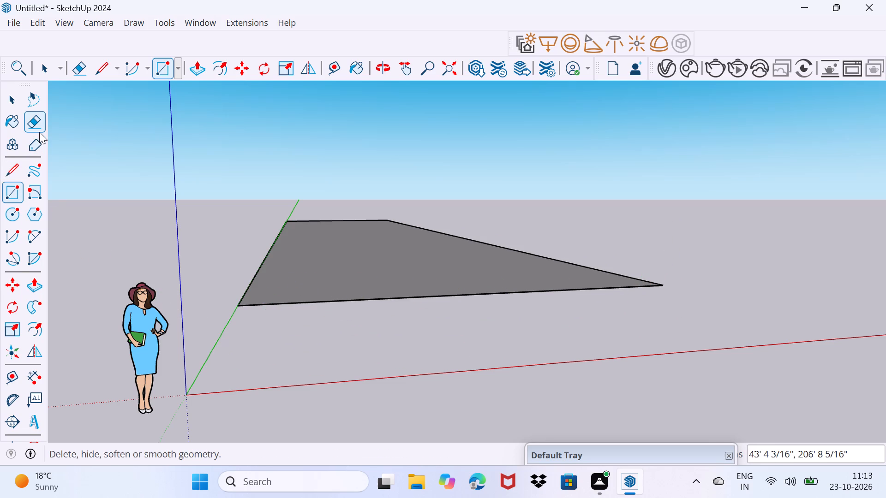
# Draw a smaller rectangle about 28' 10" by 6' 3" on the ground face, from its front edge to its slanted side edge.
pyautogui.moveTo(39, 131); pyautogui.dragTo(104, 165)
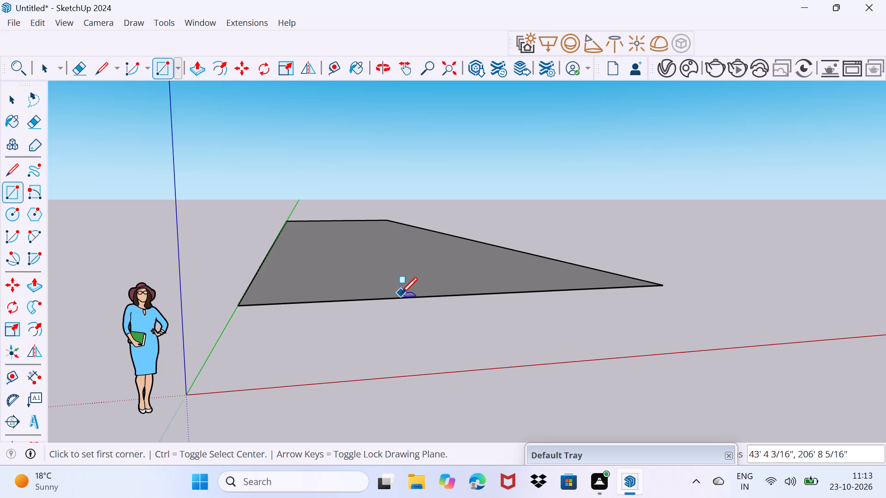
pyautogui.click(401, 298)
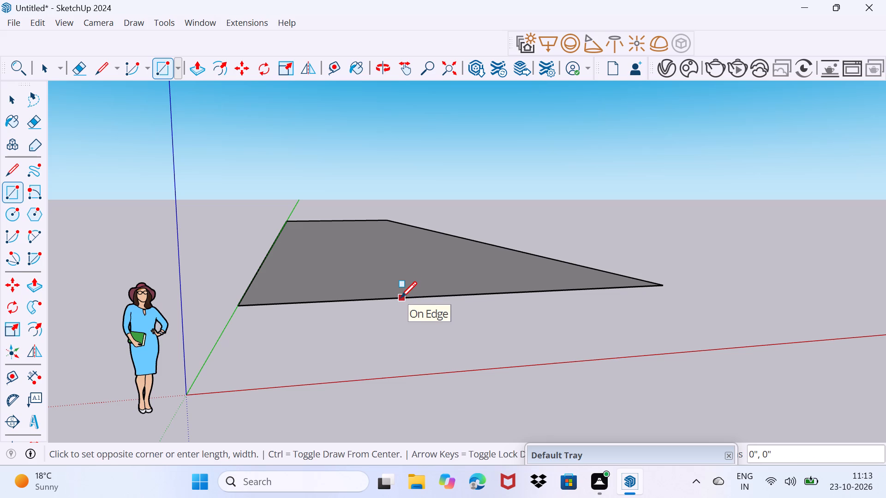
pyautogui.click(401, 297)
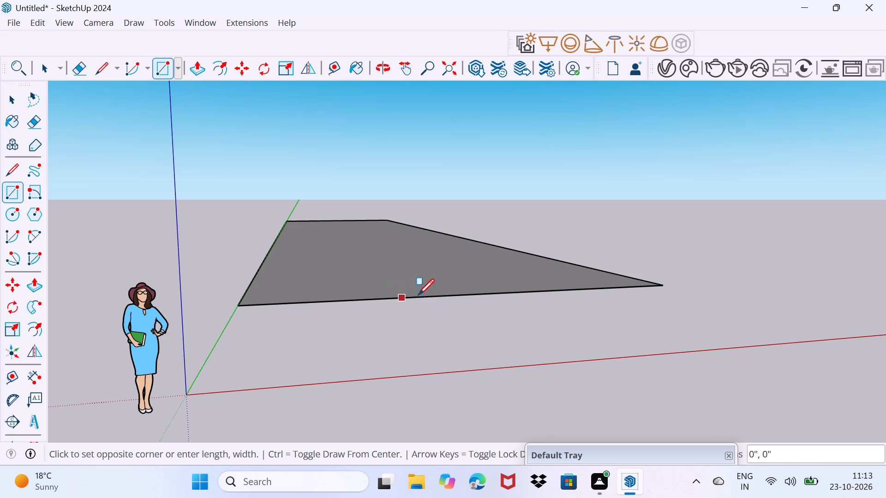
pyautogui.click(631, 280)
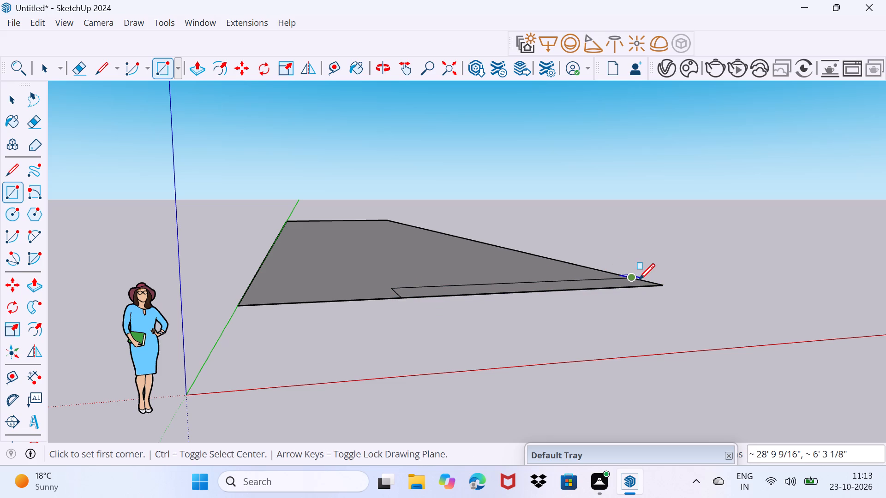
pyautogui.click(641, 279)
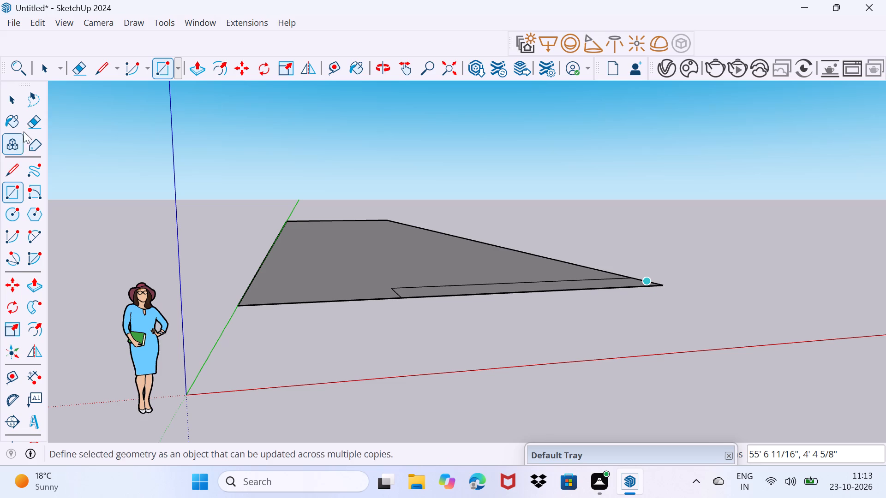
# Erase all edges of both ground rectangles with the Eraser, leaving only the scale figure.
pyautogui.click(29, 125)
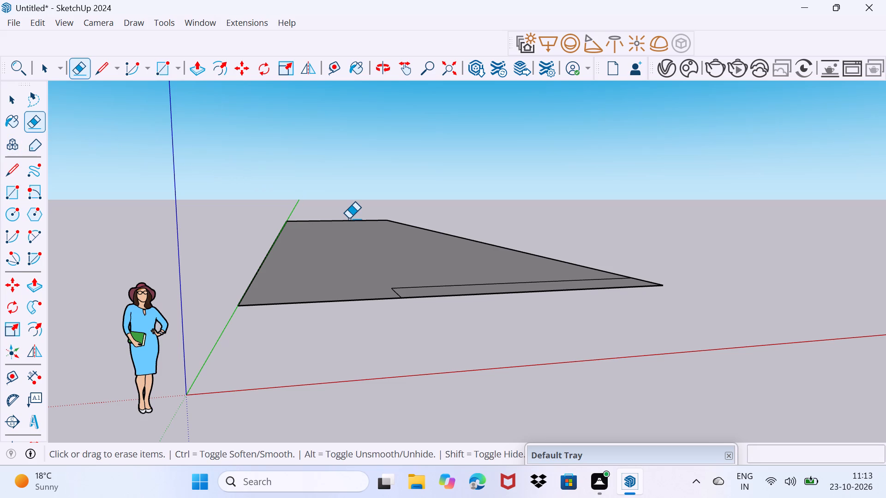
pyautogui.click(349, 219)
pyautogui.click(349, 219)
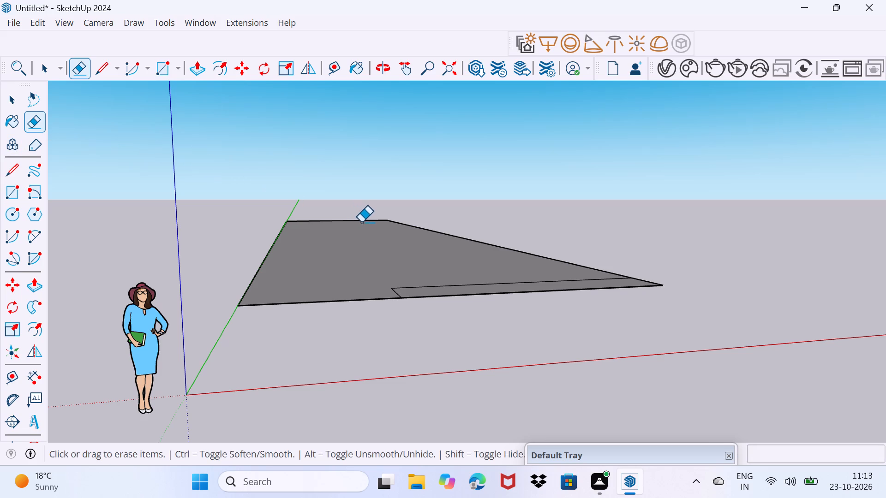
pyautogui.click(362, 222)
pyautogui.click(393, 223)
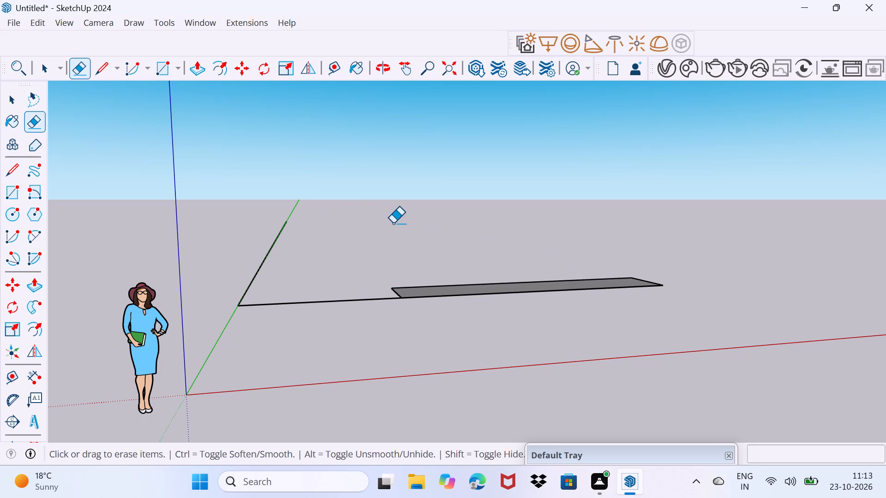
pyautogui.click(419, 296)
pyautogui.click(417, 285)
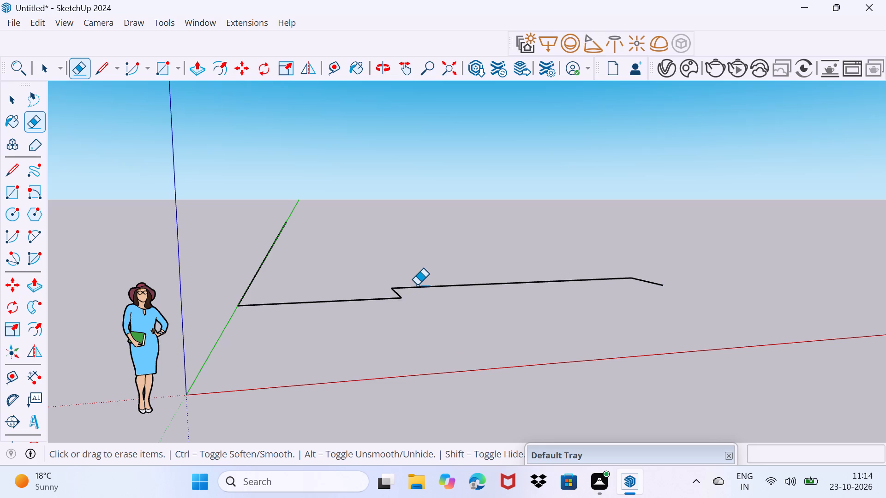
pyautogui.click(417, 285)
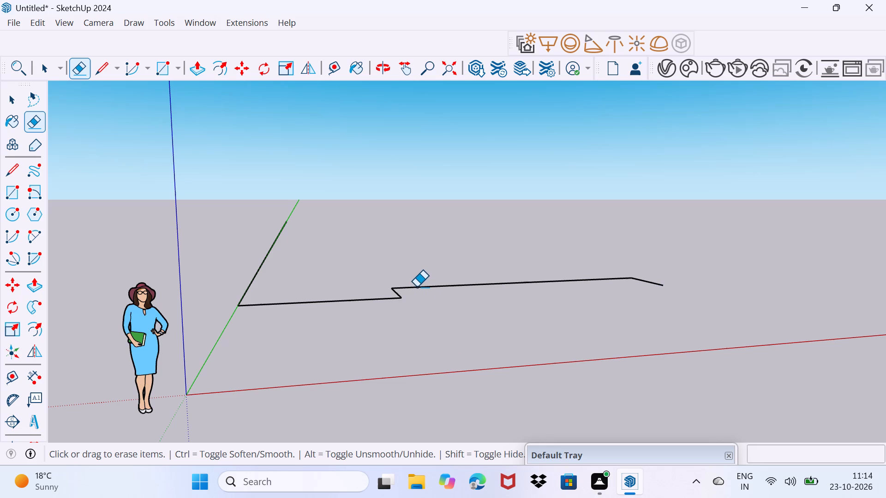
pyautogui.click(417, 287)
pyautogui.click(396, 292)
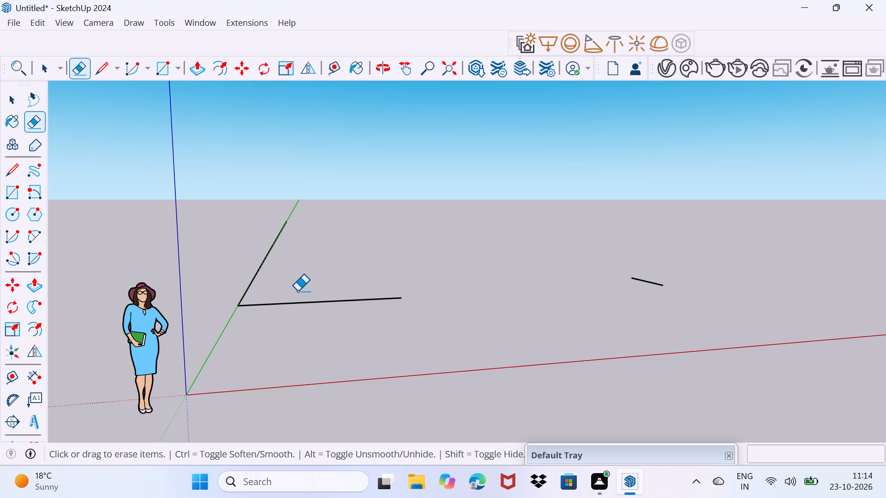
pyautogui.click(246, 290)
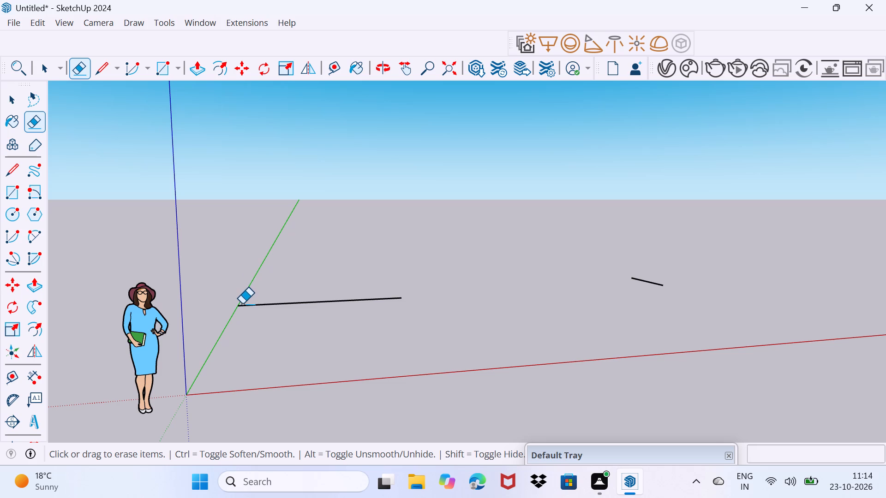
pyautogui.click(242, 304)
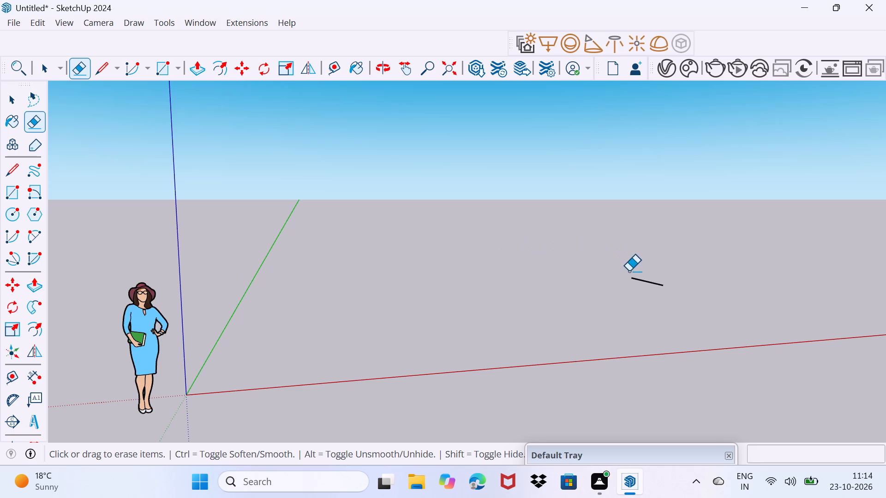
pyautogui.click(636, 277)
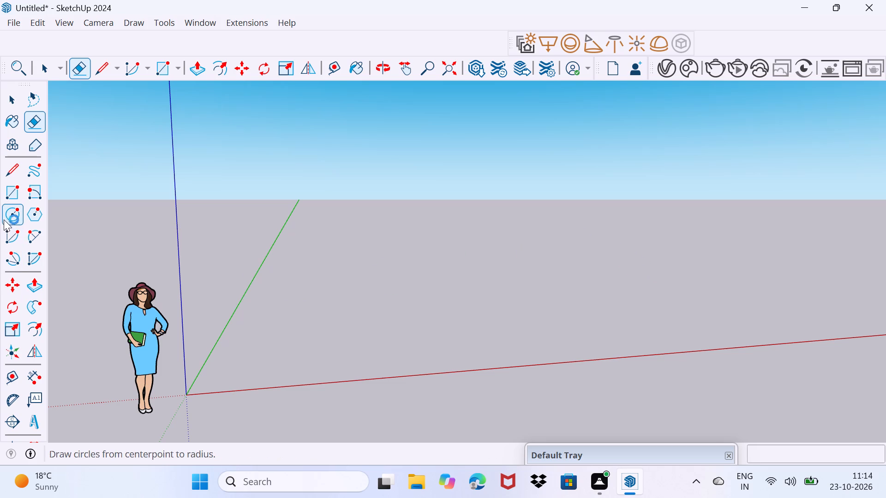
# Draw an upright rectangle from the origin along the red axis, about 26' 9" long and 10' high.
pyautogui.click(13, 189)
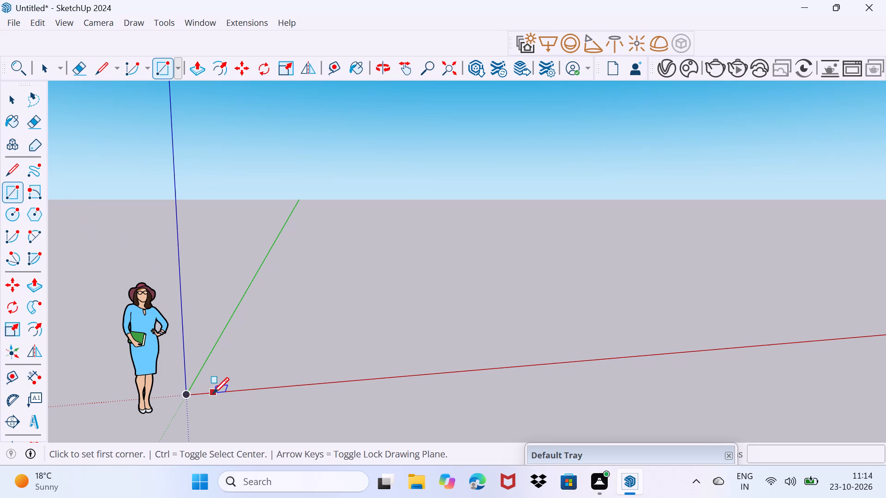
pyautogui.click(190, 389)
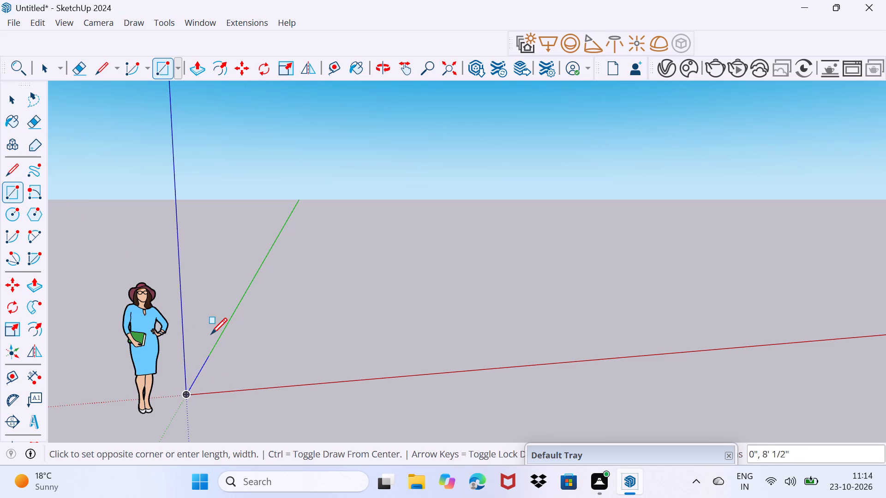
pyautogui.click(288, 229)
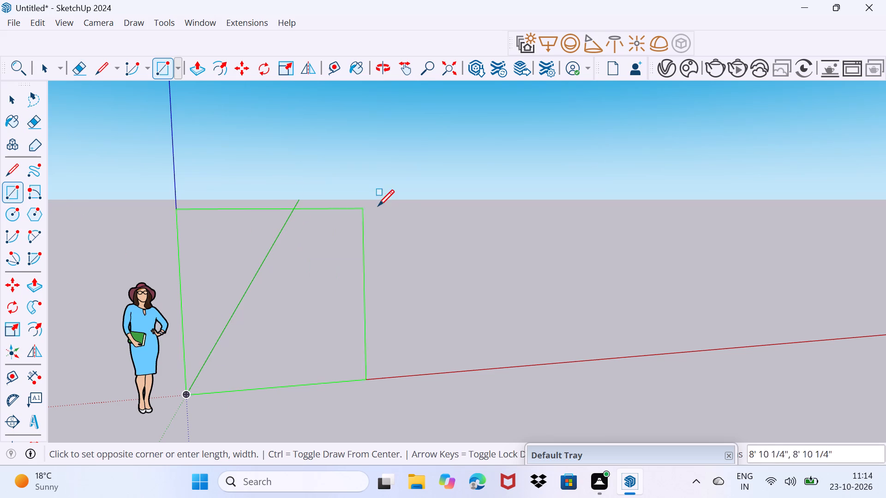
pyautogui.click(675, 187)
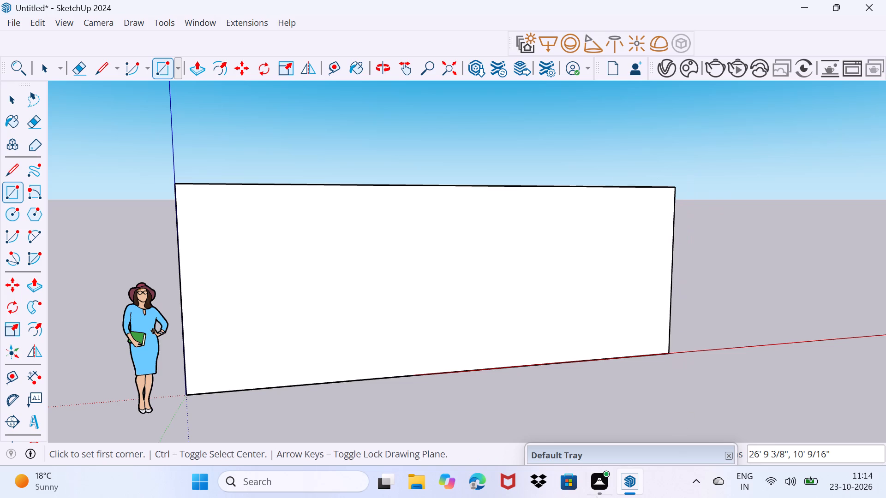
# Draw a flat floor rectangle about 26' 9" by 15' 3" from the upright wall's far bottom corner to the green axis.
pyautogui.middleClick(475, 346)
pyautogui.scroll(1, 475, 346)
pyautogui.scroll(-3, 475, 346)
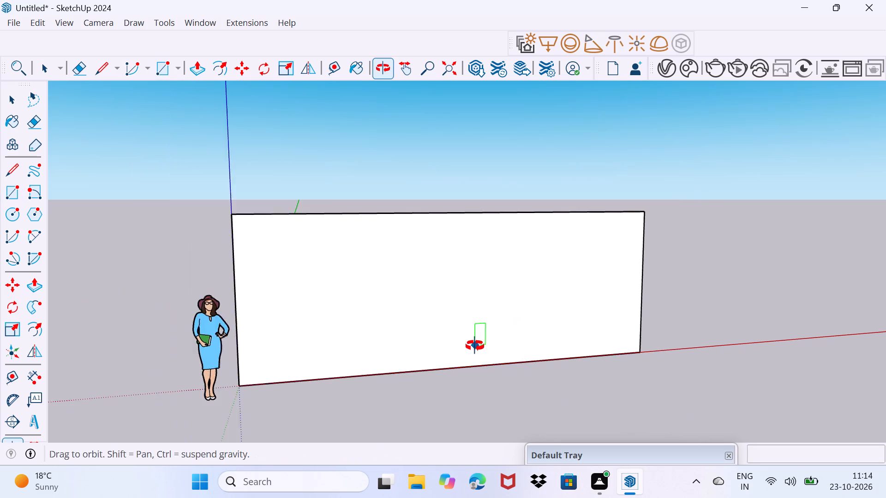
pyautogui.scroll(-3, 475, 346)
pyautogui.moveTo(475, 346); pyautogui.dragTo(377, 336, button='middle')
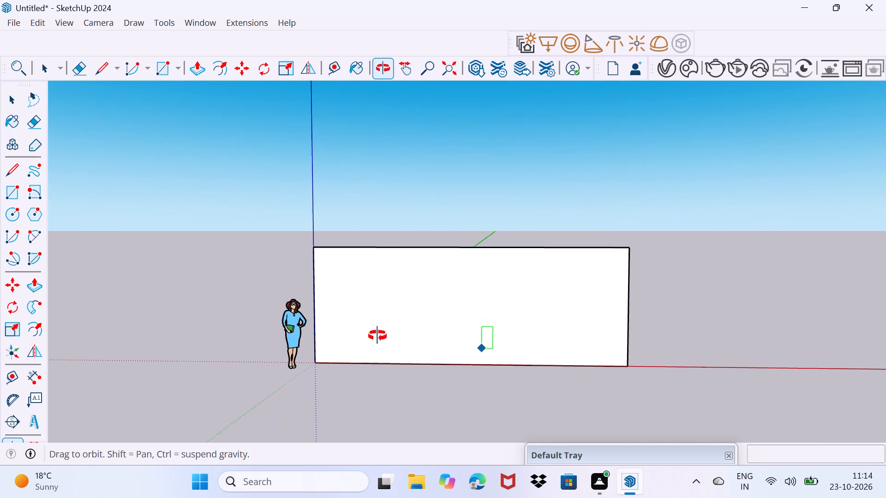
pyautogui.moveTo(377, 336); pyautogui.dragTo(21, 323, button='middle')
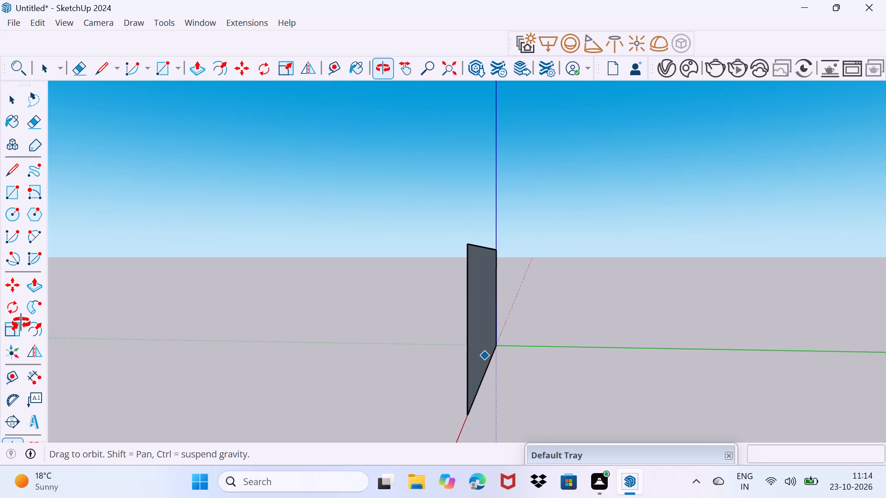
pyautogui.moveTo(21, 323); pyautogui.dragTo(345, 395, button='middle')
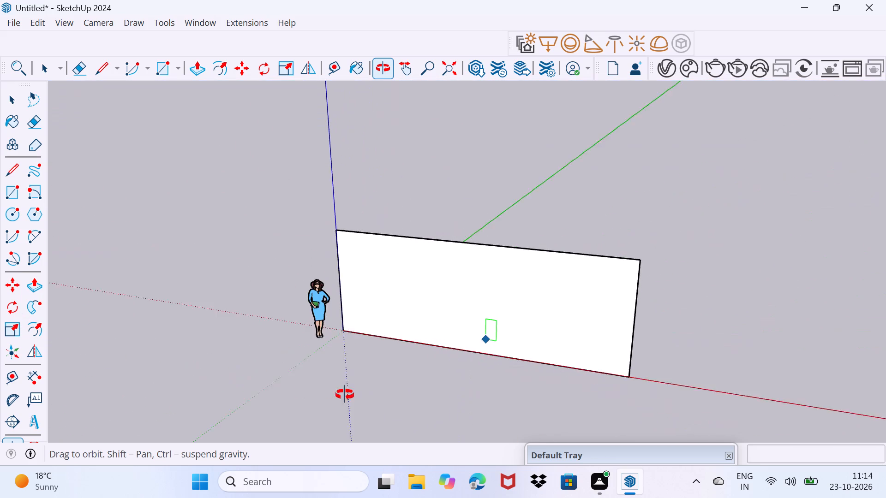
pyautogui.moveTo(345, 395); pyautogui.dragTo(350, 373, button='middle')
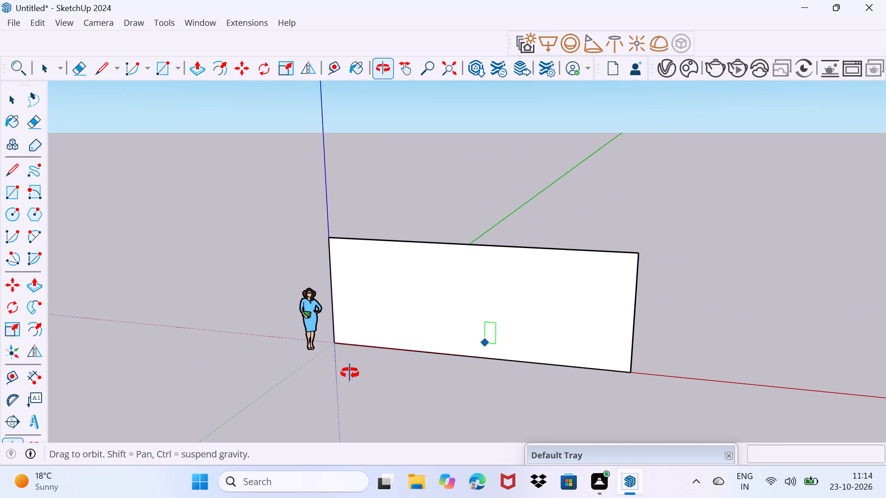
pyautogui.moveTo(350, 373); pyautogui.dragTo(433, 314, button='middle')
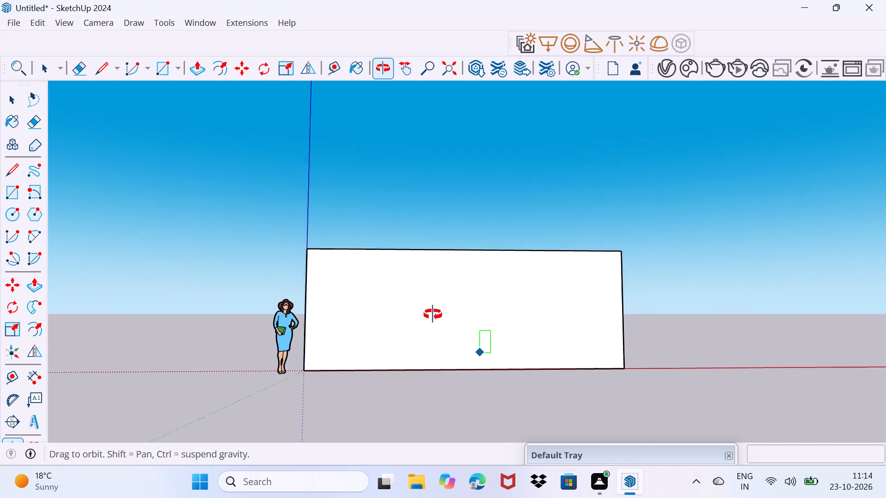
pyautogui.moveTo(433, 314); pyautogui.dragTo(438, 320, button='middle')
pyautogui.scroll(-1, 438, 320)
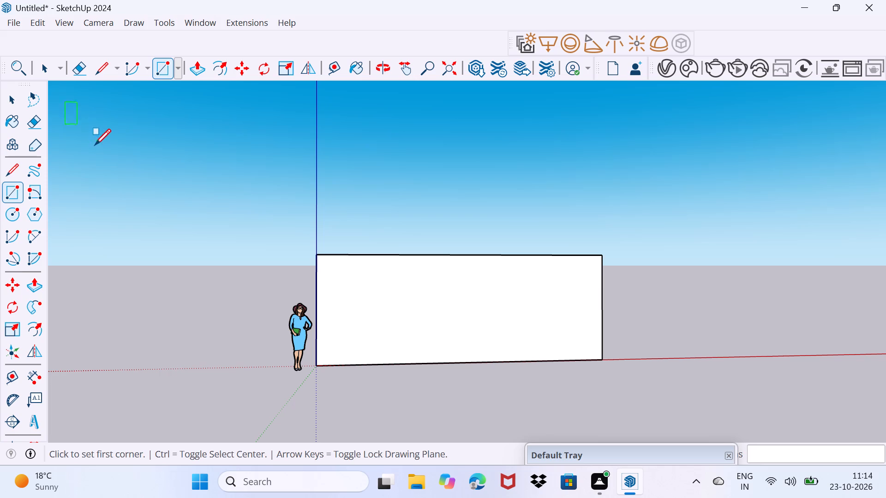
pyautogui.click(10, 196)
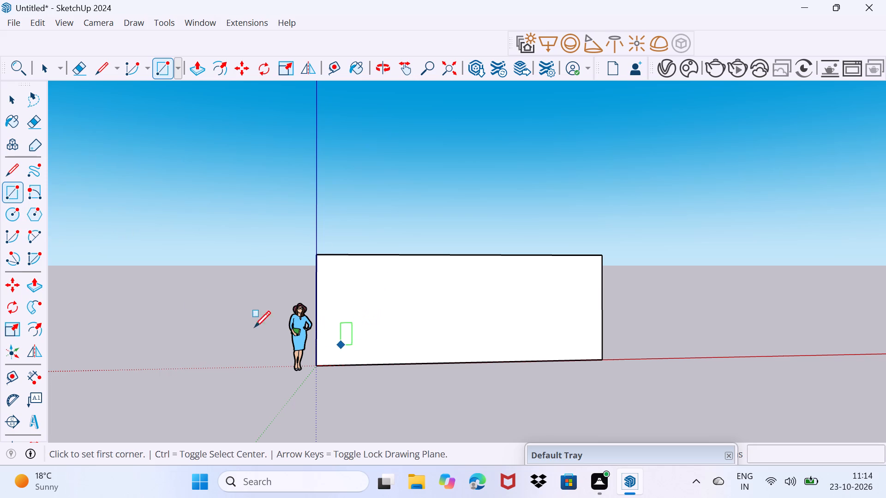
pyautogui.click(17, 193)
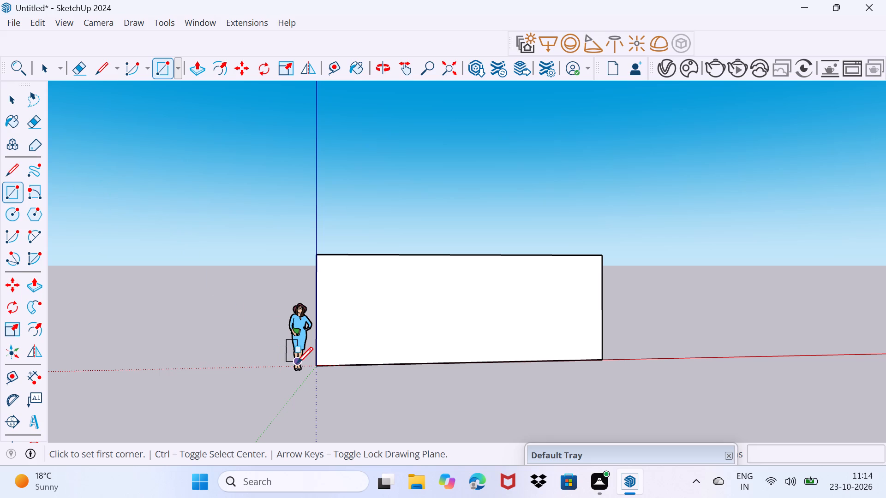
pyautogui.moveTo(299, 362); pyautogui.dragTo(0, 326, button='middle')
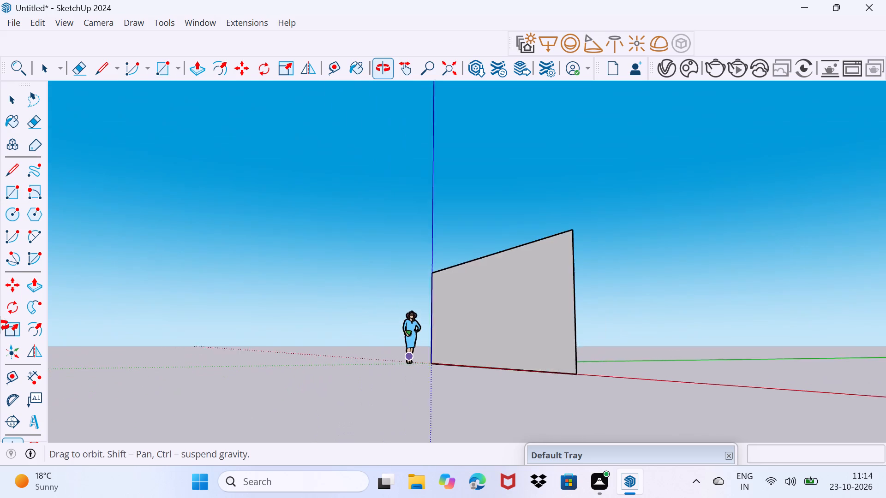
pyautogui.moveTo(0, 326); pyautogui.dragTo(9, 329, button='middle')
pyautogui.moveTo(885, 497); pyautogui.dragTo(509, 393, button='middle')
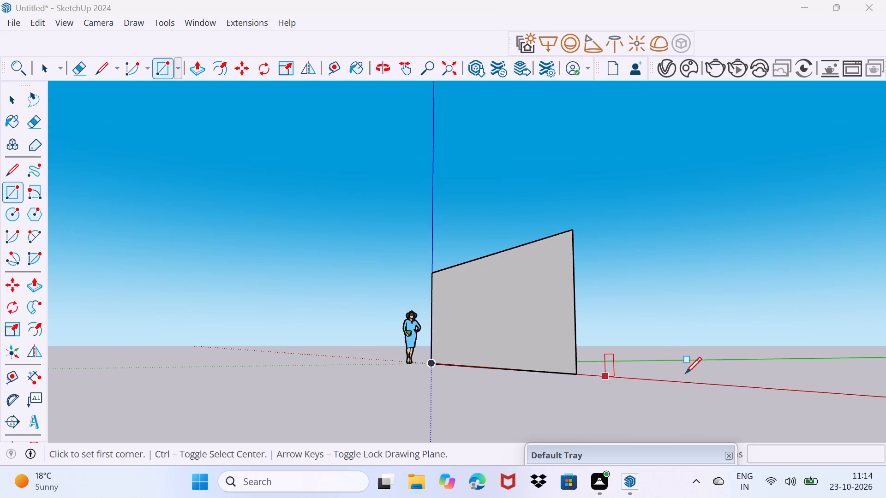
pyautogui.moveTo(685, 373); pyautogui.dragTo(413, 379, button='middle')
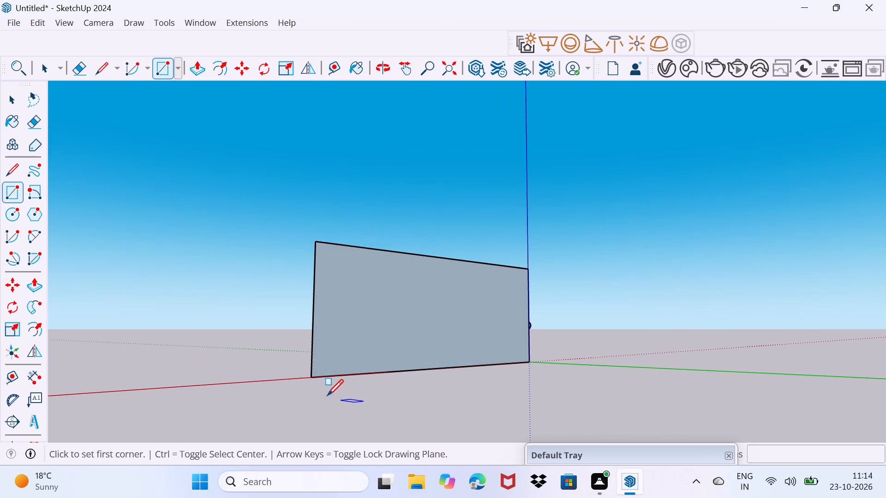
pyautogui.click(310, 374)
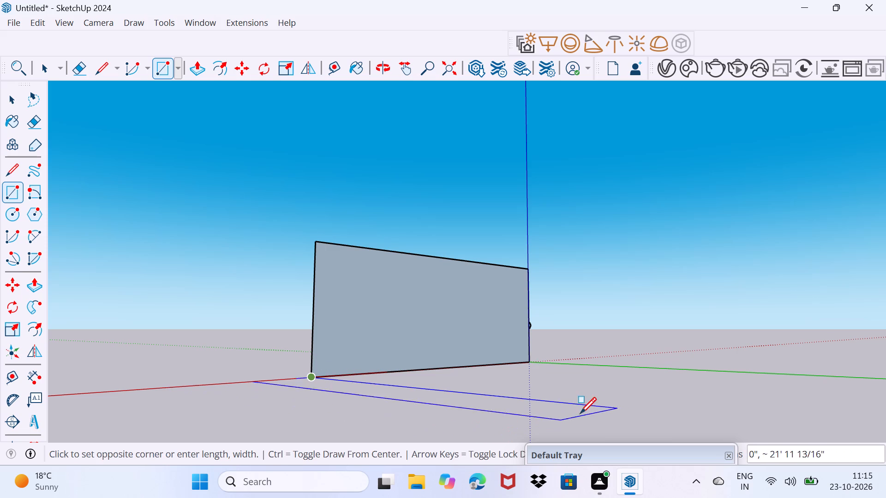
pyautogui.click(664, 369)
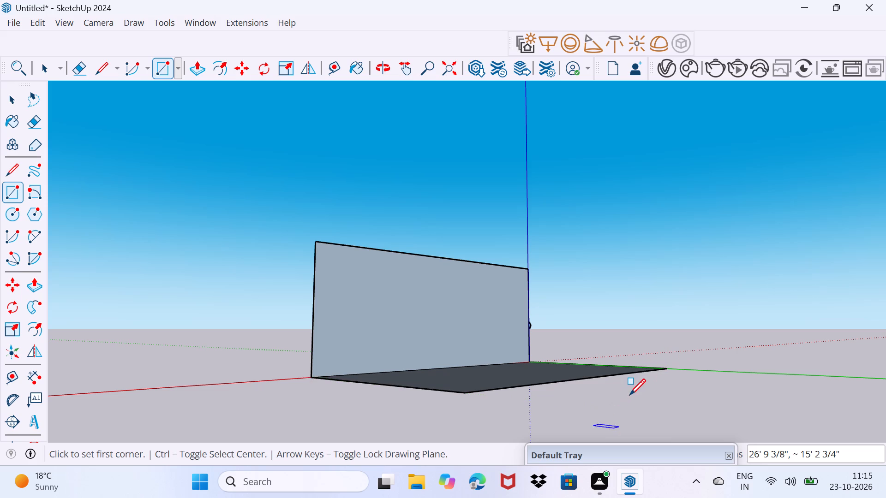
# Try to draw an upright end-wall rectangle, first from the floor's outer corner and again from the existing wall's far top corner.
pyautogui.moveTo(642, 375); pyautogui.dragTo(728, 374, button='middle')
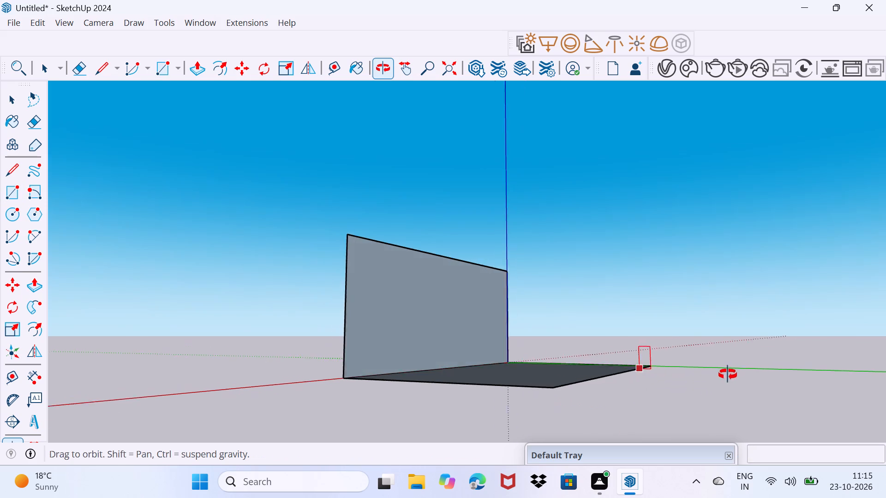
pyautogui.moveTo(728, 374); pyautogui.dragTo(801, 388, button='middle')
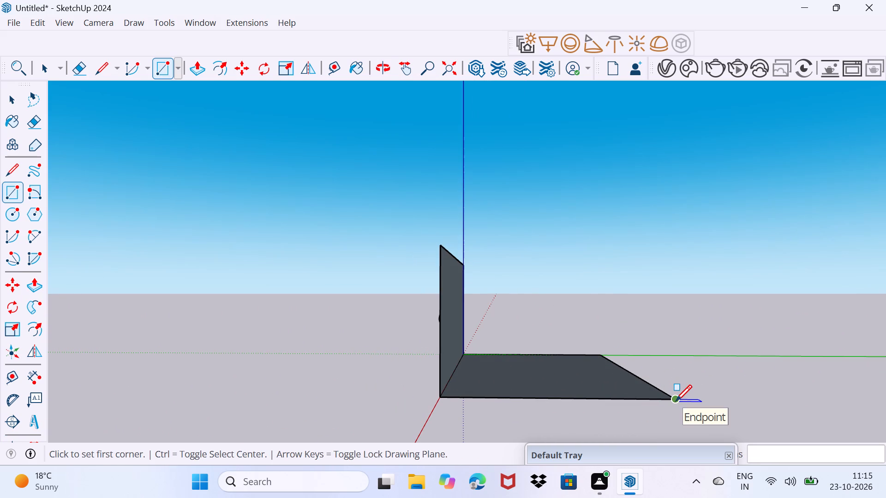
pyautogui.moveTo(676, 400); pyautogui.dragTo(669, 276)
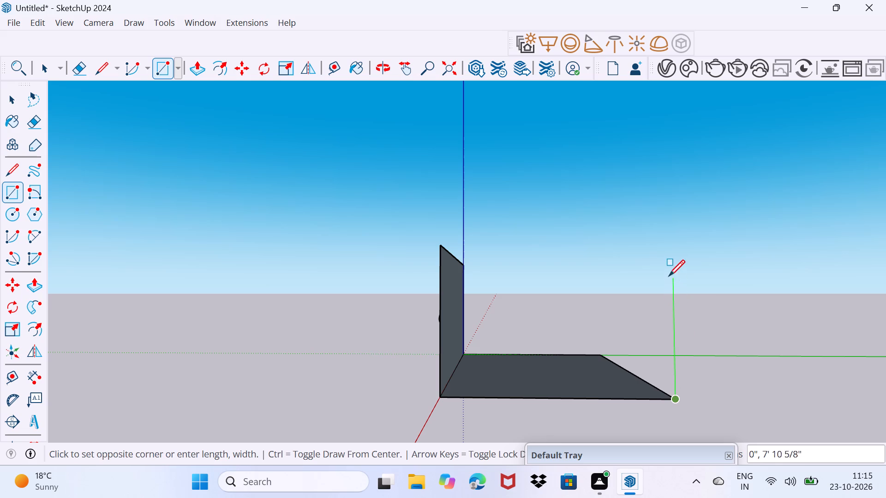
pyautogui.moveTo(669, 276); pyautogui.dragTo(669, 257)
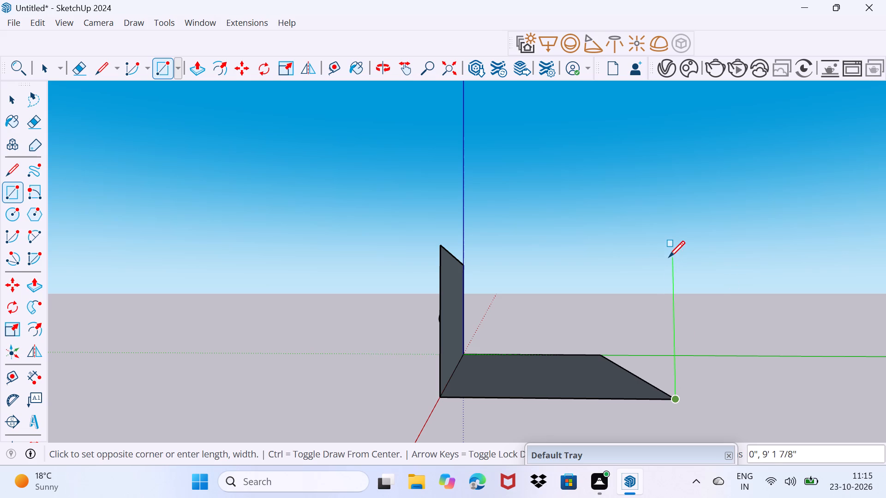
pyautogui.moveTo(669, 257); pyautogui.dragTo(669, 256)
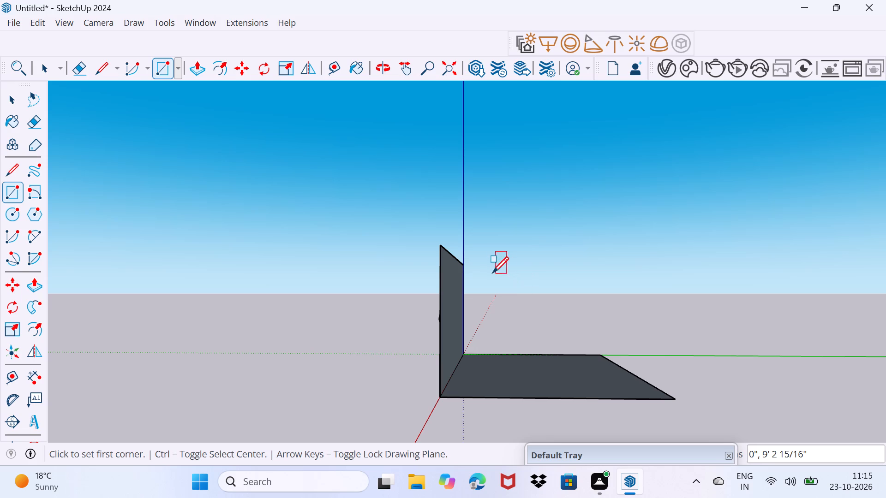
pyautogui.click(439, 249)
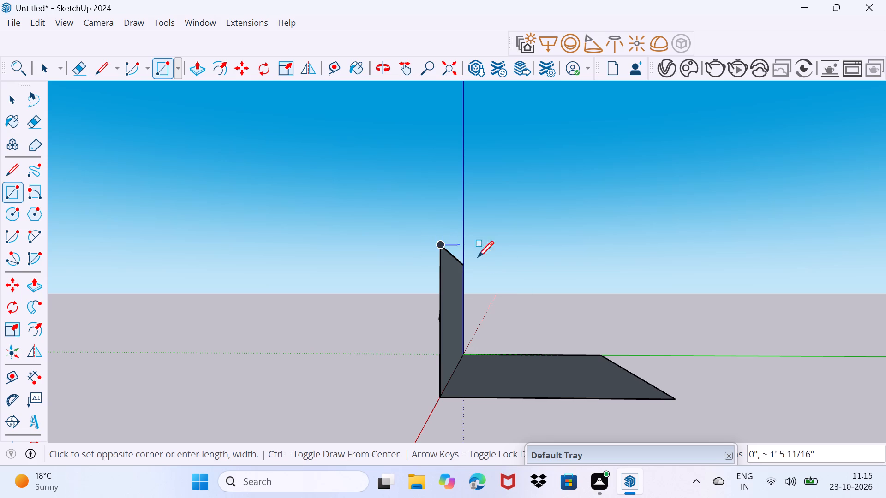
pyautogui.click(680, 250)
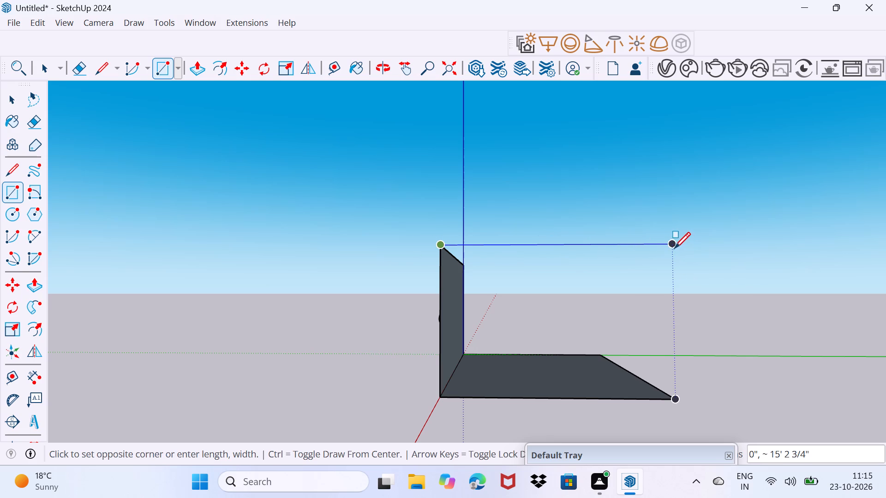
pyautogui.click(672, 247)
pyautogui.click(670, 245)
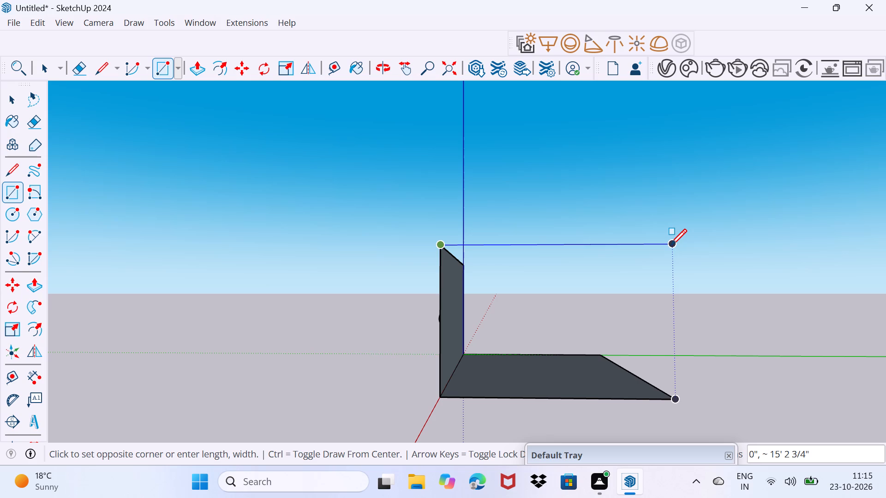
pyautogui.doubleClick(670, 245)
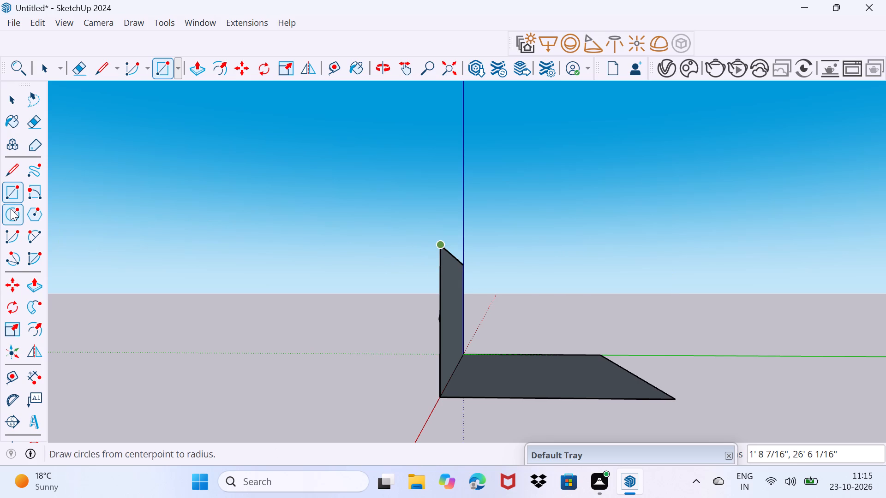
# Draw an upright end wall about 15' 3" by 10' from the first wall's far top corner to the floor's outer corner.
pyautogui.click(11, 193)
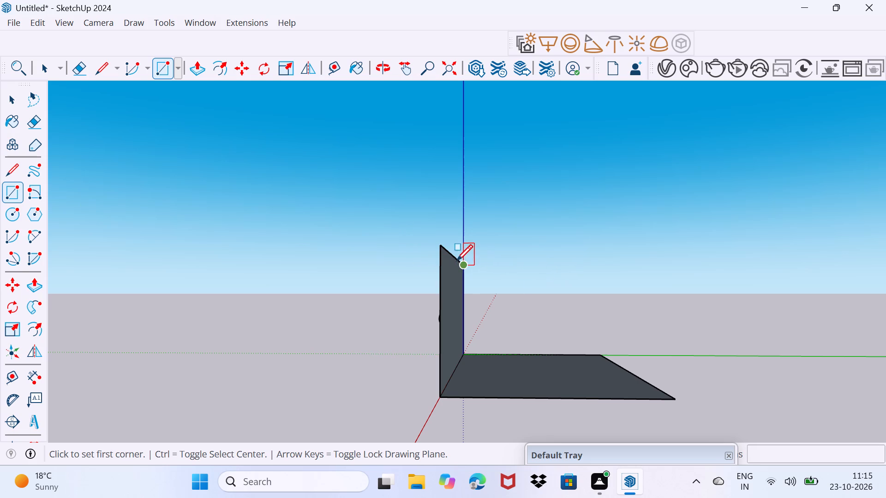
pyautogui.click(443, 252)
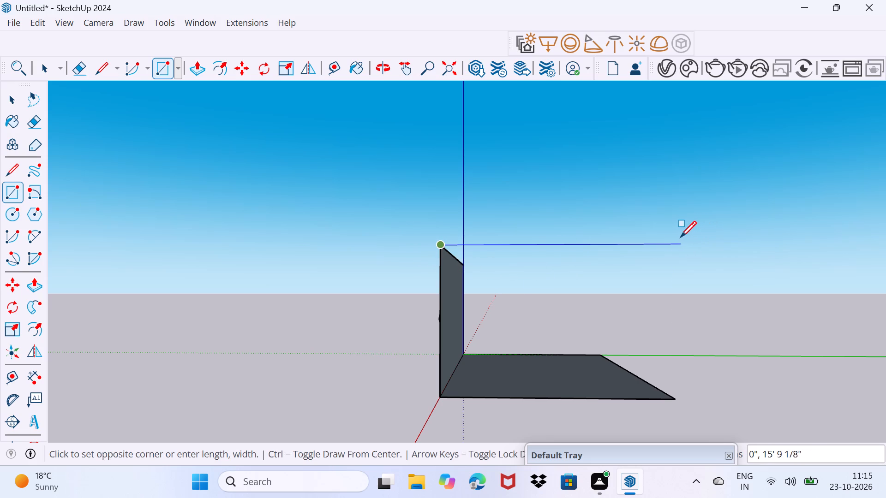
pyautogui.click(675, 239)
pyautogui.click(675, 239)
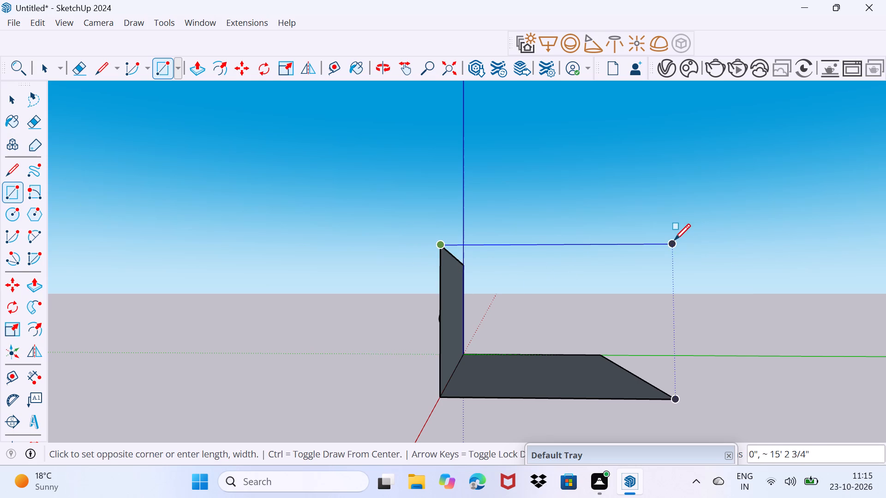
pyautogui.click(676, 402)
# Draw a flat roof rectangle about 26' 9" by 15' 3" from the end wall's outer top corner to the first wall's top corner above the origin.
pyautogui.moveTo(674, 355); pyautogui.dragTo(323, 346, button='middle')
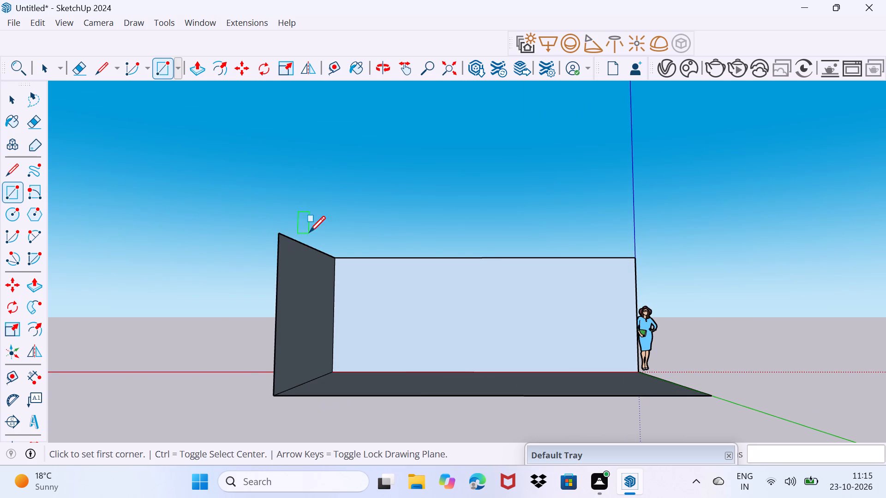
pyautogui.click(278, 237)
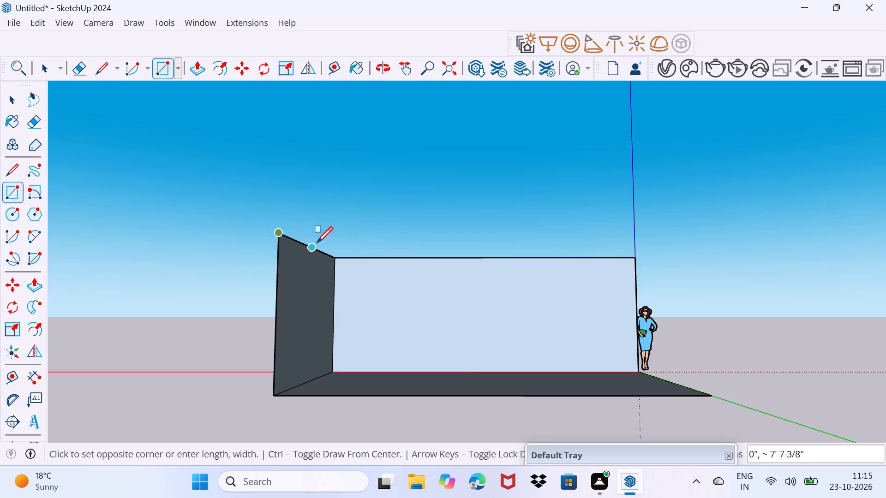
pyautogui.click(632, 261)
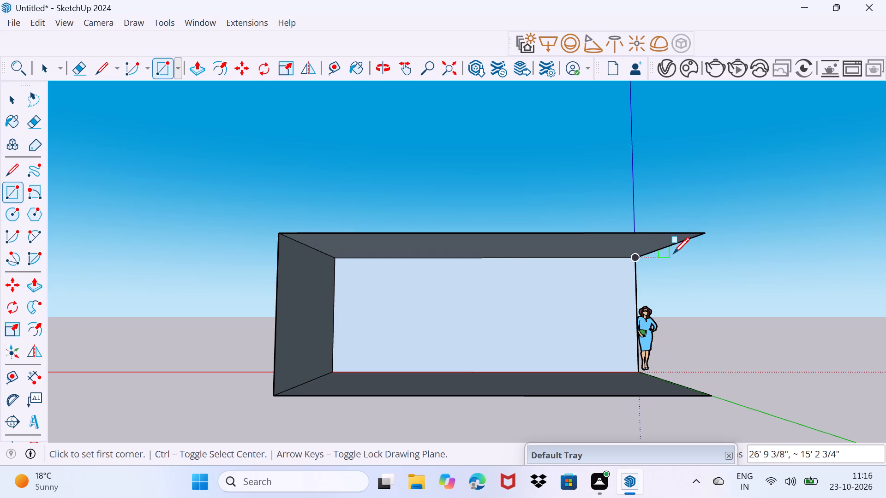
# Close the open long side with an upright rectangle about 26' 9" by 10', from the floor's corner on the green axis to the end wall's outer top corner.
pyautogui.click(701, 236)
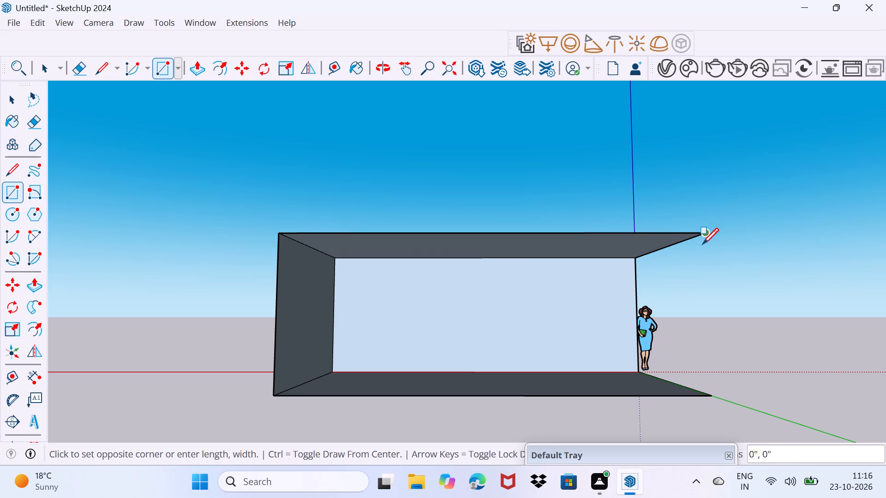
pyautogui.moveTo(711, 352); pyautogui.dragTo(711, 376)
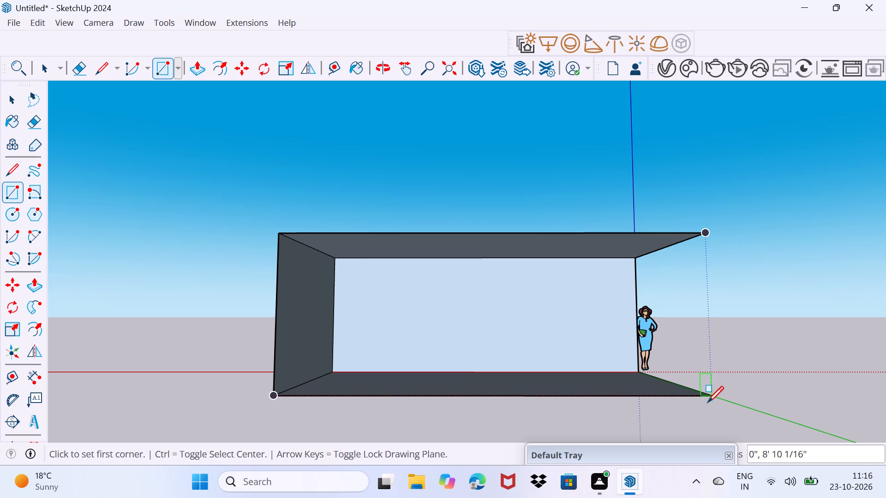
pyautogui.click(707, 402)
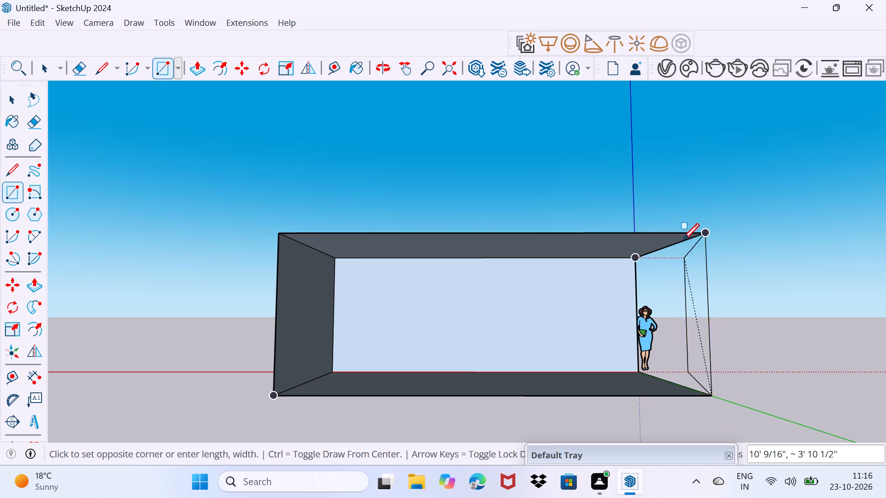
pyautogui.click(704, 237)
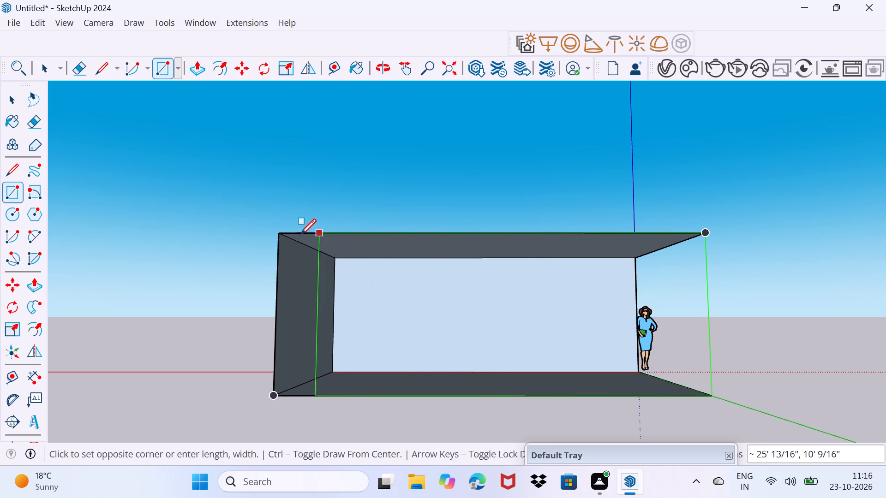
pyautogui.click(282, 235)
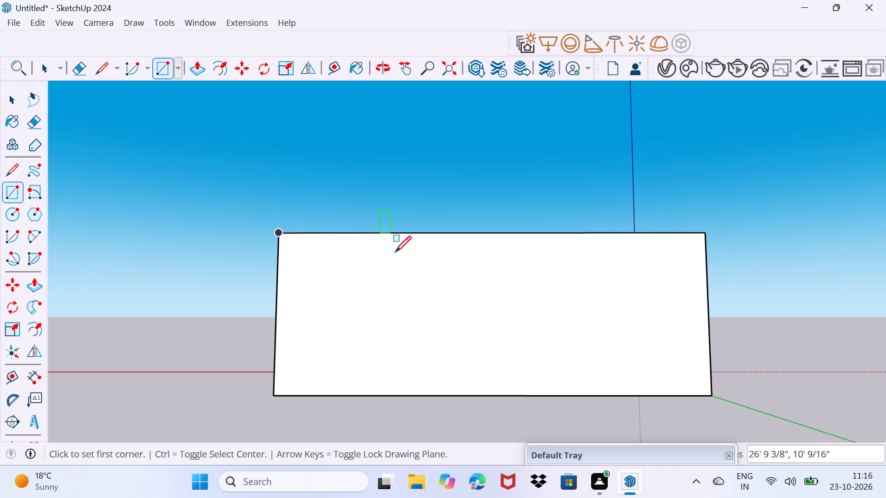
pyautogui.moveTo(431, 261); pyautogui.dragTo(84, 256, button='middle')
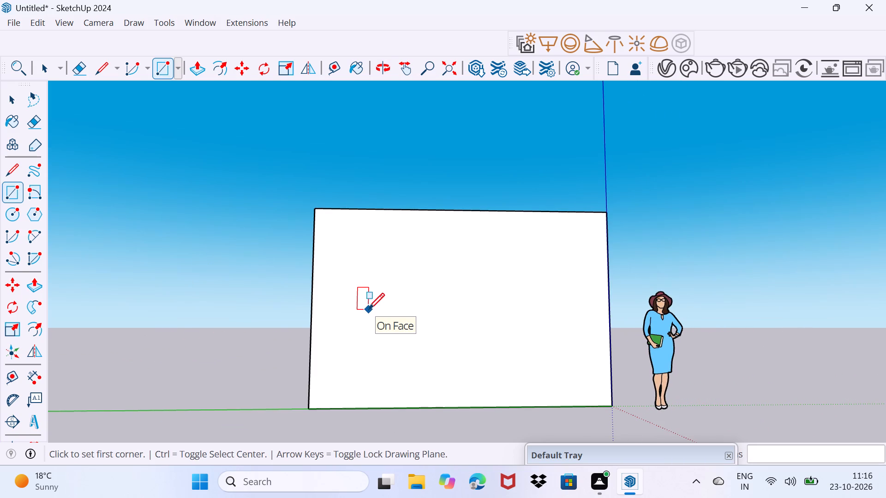
# Close the open end at the origin with an upright rectangle about 15' 3" by 10', from its far top corner to the origin.
pyautogui.moveTo(317, 213); pyautogui.dragTo(599, 252)
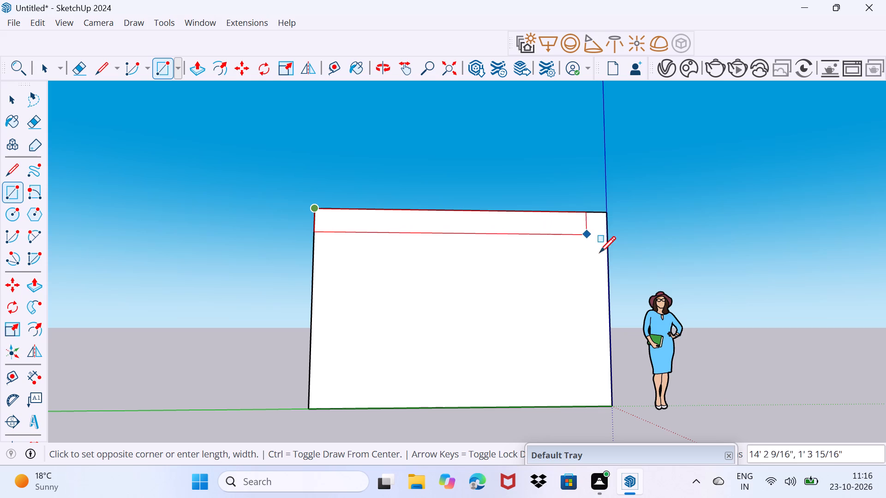
pyautogui.moveTo(599, 252); pyautogui.dragTo(614, 403)
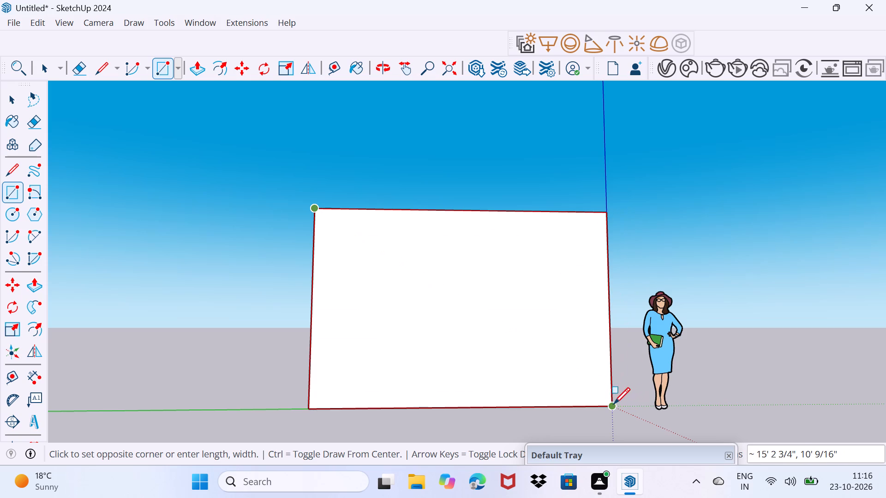
pyautogui.moveTo(614, 403); pyautogui.dragTo(611, 405)
pyautogui.click(610, 404)
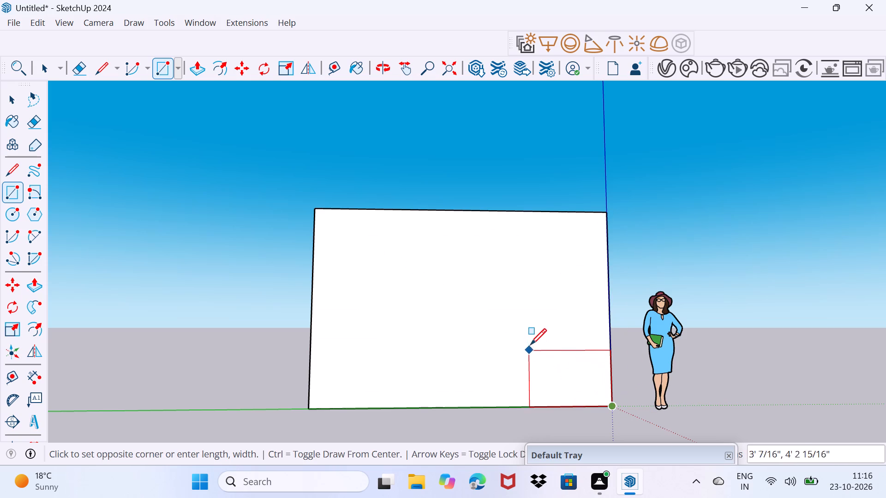
pyautogui.moveTo(532, 344); pyautogui.dragTo(288, 445, button='middle')
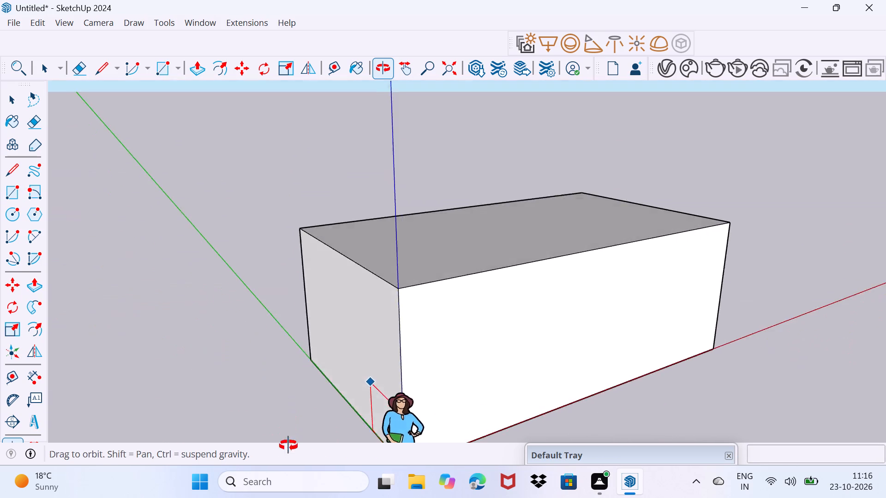
pyautogui.moveTo(288, 445); pyautogui.dragTo(484, 365, button='middle')
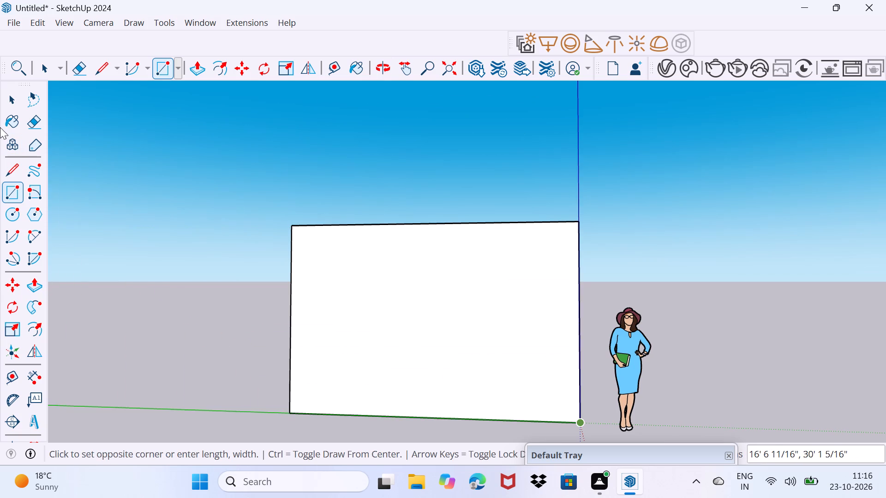
pyautogui.click(13, 173)
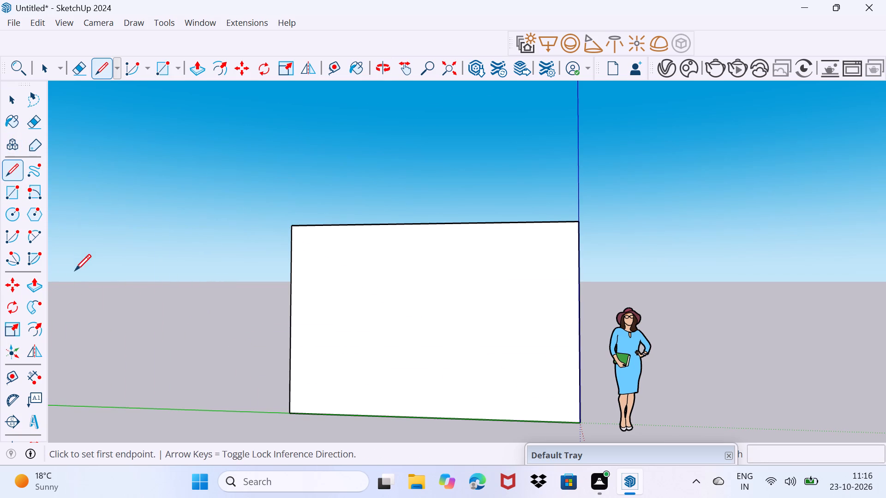
# Push/Pull the end wall face at the origin outward along the red axis by more than 21'.
pyautogui.click(30, 285)
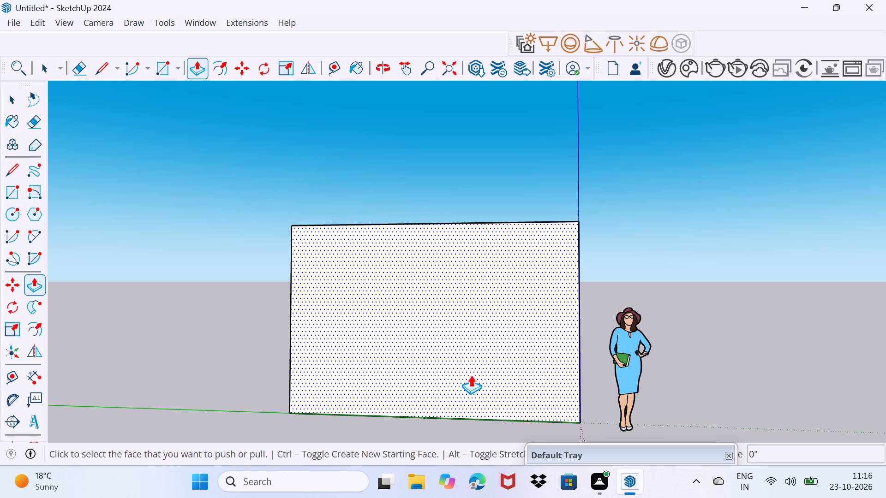
pyautogui.middleClick(457, 358)
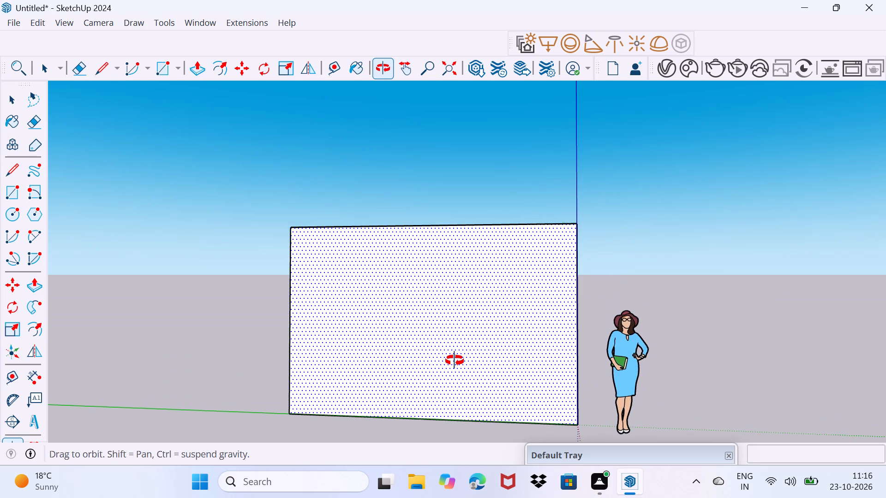
pyautogui.moveTo(454, 357); pyautogui.dragTo(468, 244)
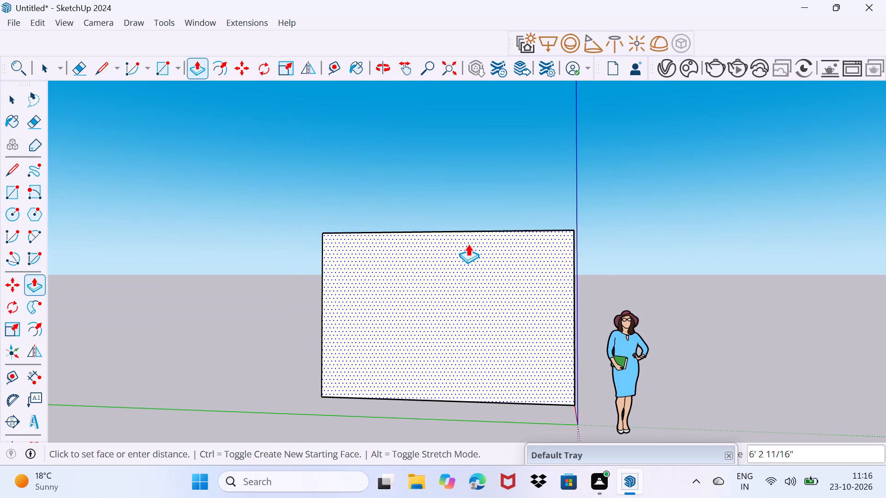
pyautogui.moveTo(468, 244); pyautogui.dragTo(490, 215)
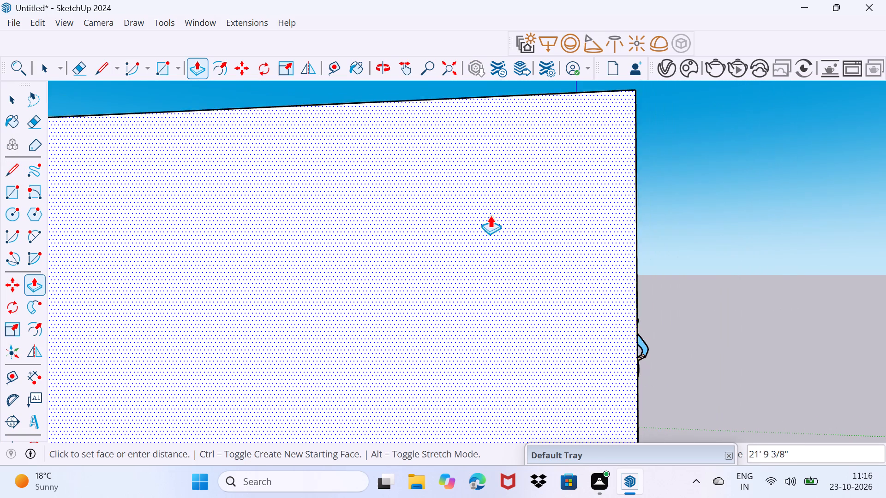
pyautogui.moveTo(490, 215); pyautogui.dragTo(494, 211)
# Push/Pull the same end wall face by about 3".
pyautogui.moveTo(494, 211); pyautogui.dragTo(475, 287, button='middle')
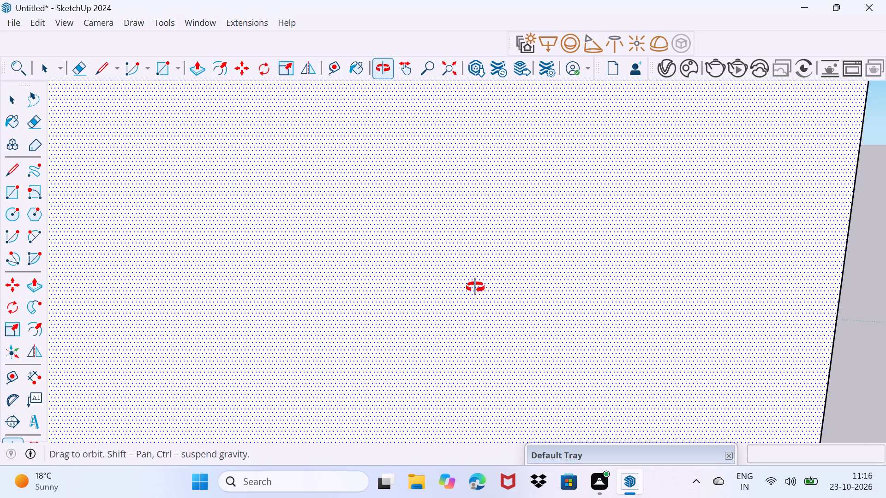
pyautogui.moveTo(475, 287); pyautogui.dragTo(297, 263, button='middle')
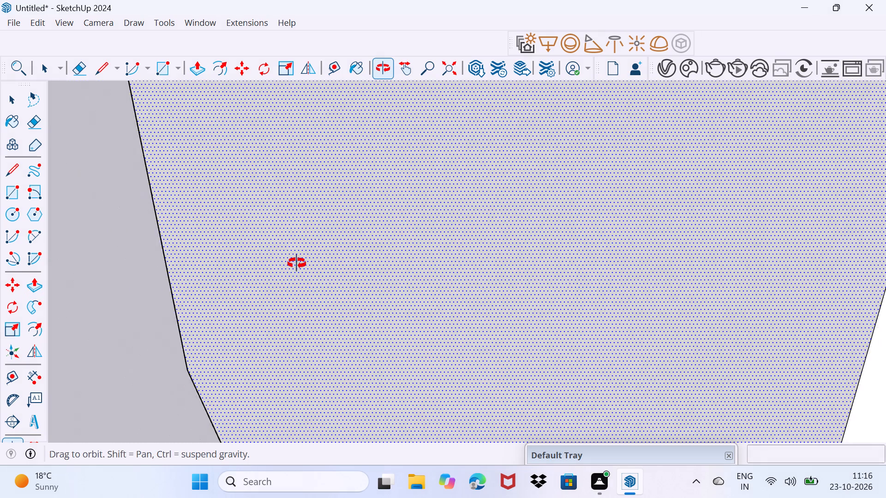
pyautogui.moveTo(297, 263); pyautogui.dragTo(294, 234, button='middle')
pyautogui.moveTo(338, 301); pyautogui.dragTo(341, 353)
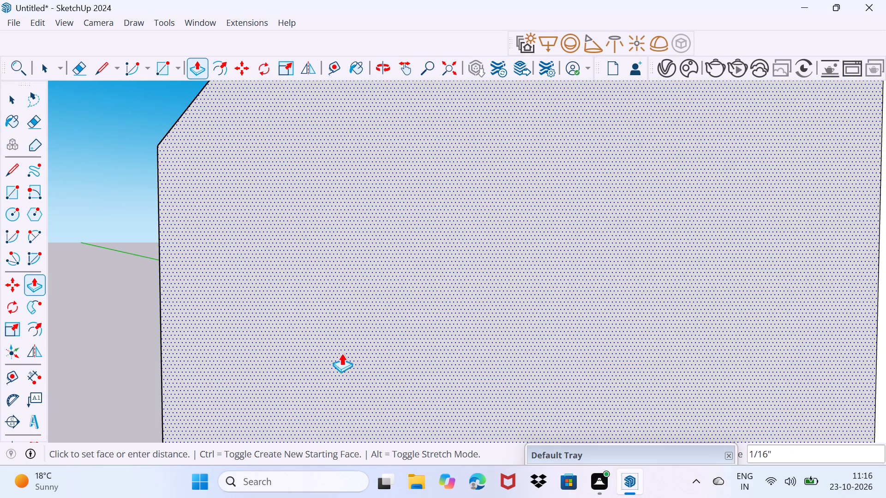
pyautogui.moveTo(341, 353); pyautogui.dragTo(880, 320)
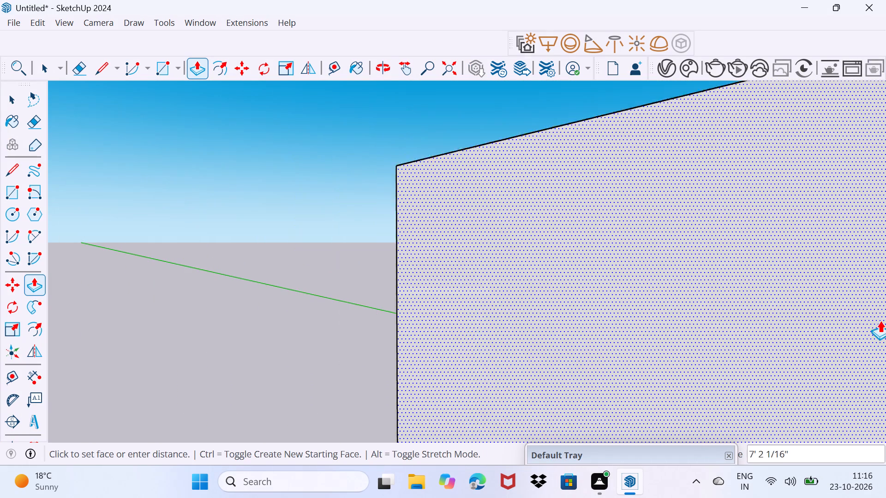
pyautogui.moveTo(880, 320); pyautogui.dragTo(337, 474)
# Push the extended end wall face back toward the origin by about 15', shortening the box.
pyautogui.middleClick(326, 457)
pyautogui.scroll(2, 326, 457)
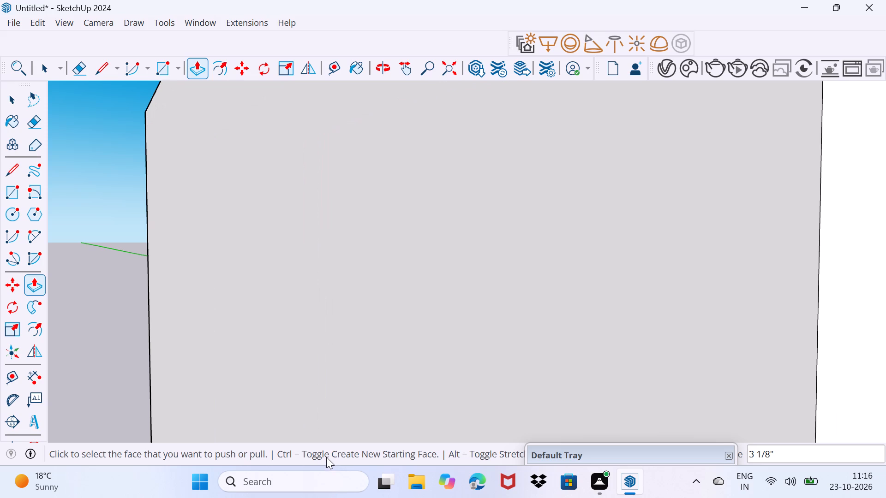
pyautogui.scroll(2, 326, 457)
pyautogui.moveTo(326, 457); pyautogui.dragTo(325, 449, button='right')
pyautogui.middleClick(312, 437)
pyautogui.scroll(2, 312, 437)
pyautogui.scroll(-5, 312, 437)
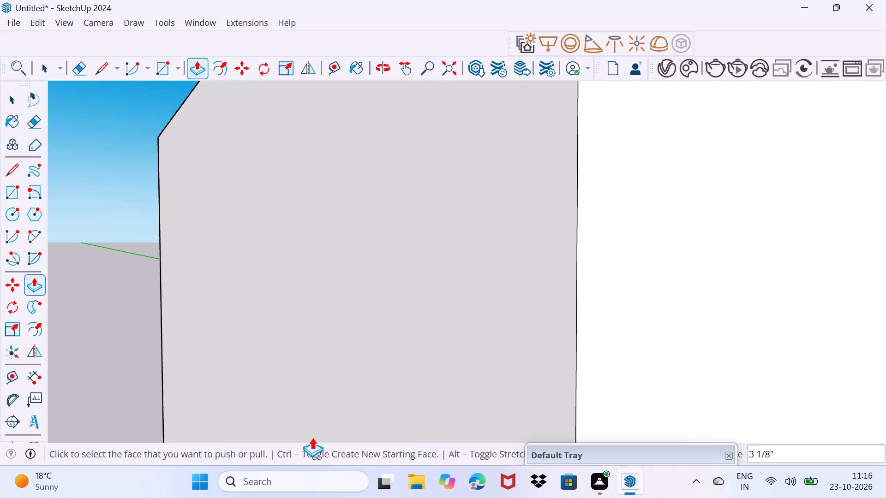
pyautogui.scroll(-10, 312, 437)
pyautogui.moveTo(302, 441); pyautogui.dragTo(596, 460)
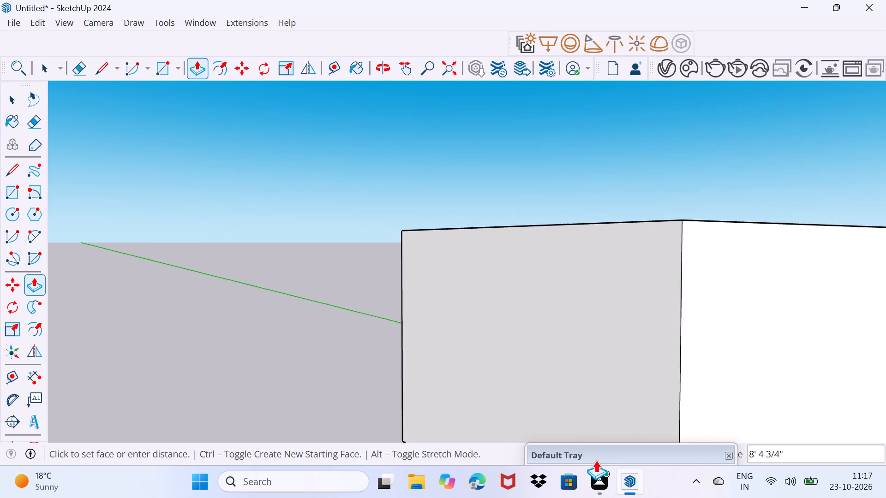
pyautogui.moveTo(596, 460); pyautogui.dragTo(736, 331)
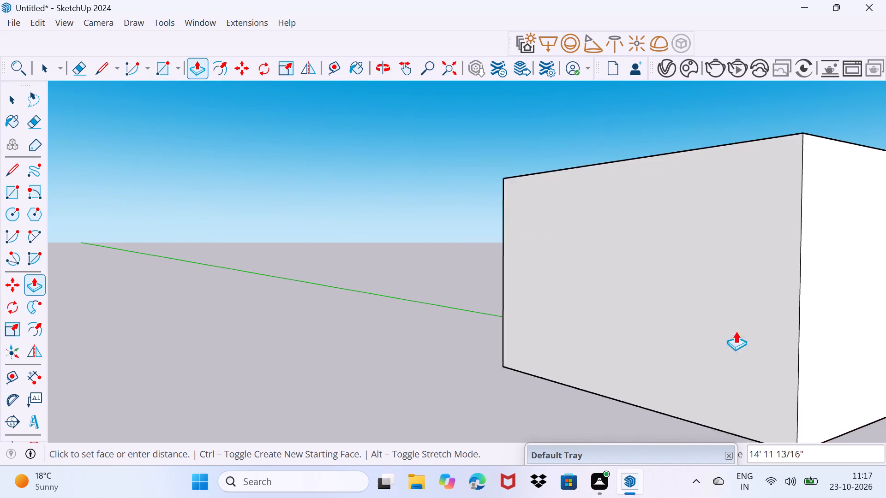
pyautogui.moveTo(736, 331); pyautogui.dragTo(754, 293)
# Adjust the shortened box's end wall face by about 7" with Push/Pull.
pyautogui.middleClick(754, 293)
pyautogui.scroll(1, 754, 293)
pyautogui.scroll(-2, 754, 293)
pyautogui.scroll(3, 754, 293)
pyautogui.scroll(-1, 754, 293)
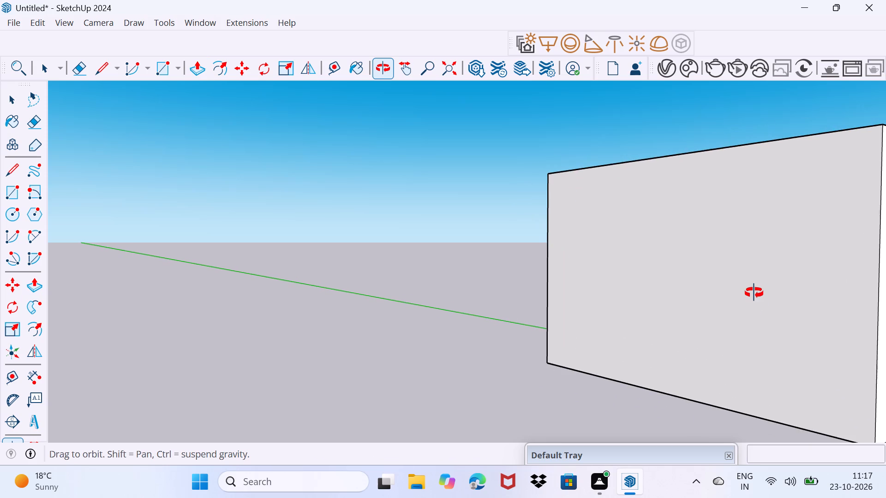
pyautogui.moveTo(754, 293); pyautogui.dragTo(869, 287)
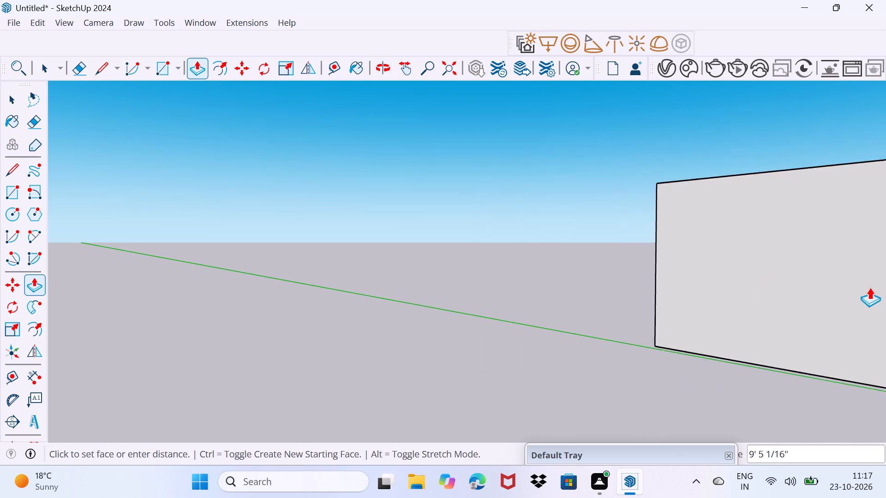
pyautogui.moveTo(869, 287); pyautogui.dragTo(748, 307)
# Examine the box's end walls, long walls and roof from several angles and up close.
pyautogui.moveTo(743, 307); pyautogui.dragTo(885, 310, button='middle')
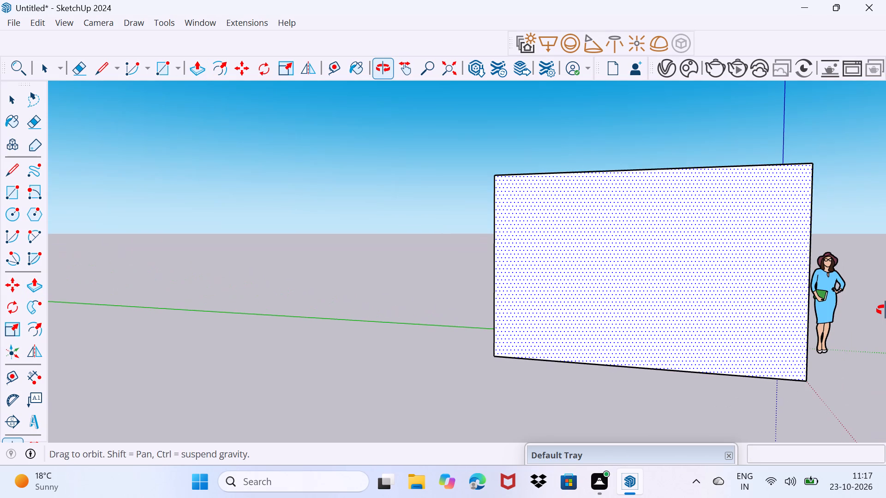
pyautogui.moveTo(885, 310); pyautogui.dragTo(885, 415, button='middle')
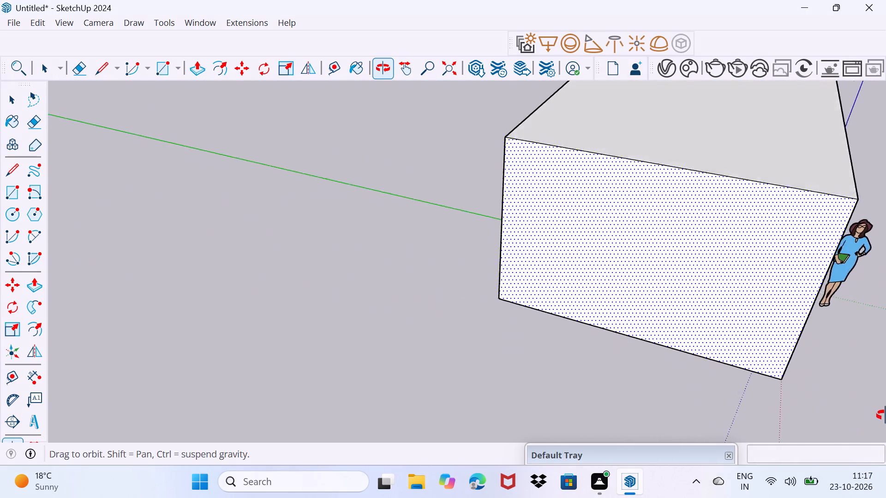
pyautogui.moveTo(885, 415); pyautogui.dragTo(643, 334, button='middle')
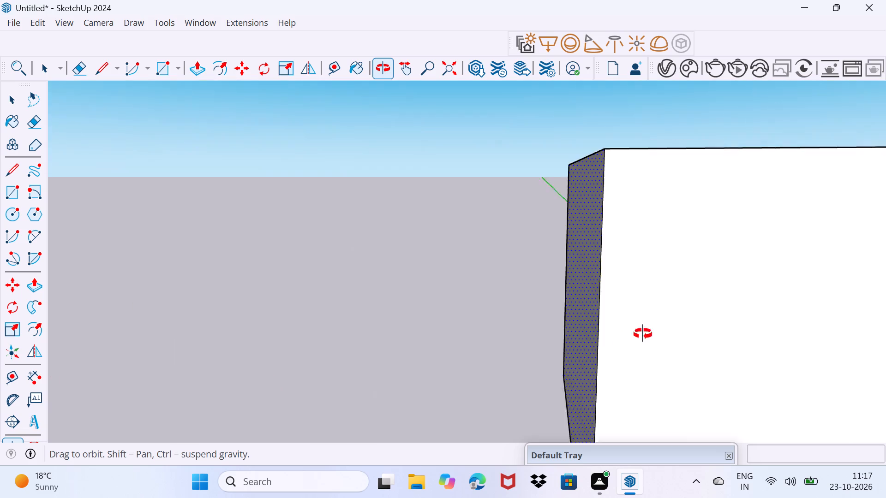
pyautogui.moveTo(643, 334); pyautogui.dragTo(885, 268, button='middle')
pyautogui.moveTo(879, 261); pyautogui.dragTo(885, 272, button='middle')
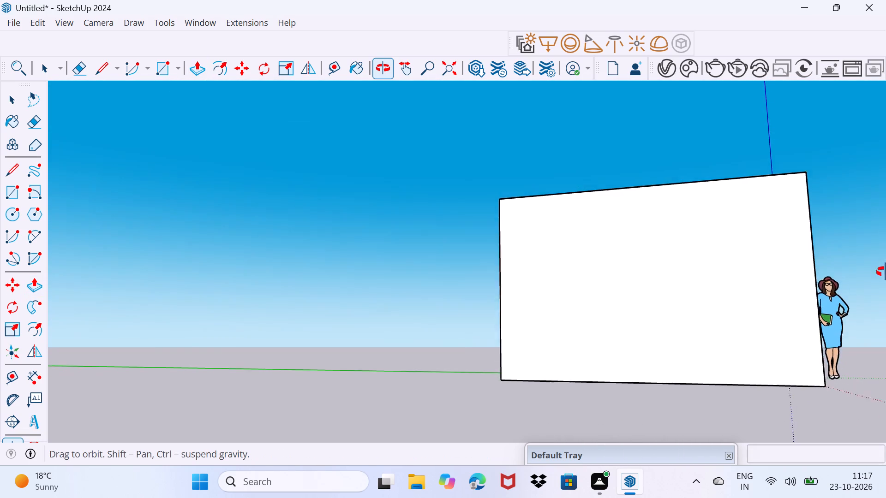
pyautogui.moveTo(885, 272); pyautogui.dragTo(885, 292, button='middle')
pyautogui.moveTo(725, 241); pyautogui.dragTo(690, 313, button='middle')
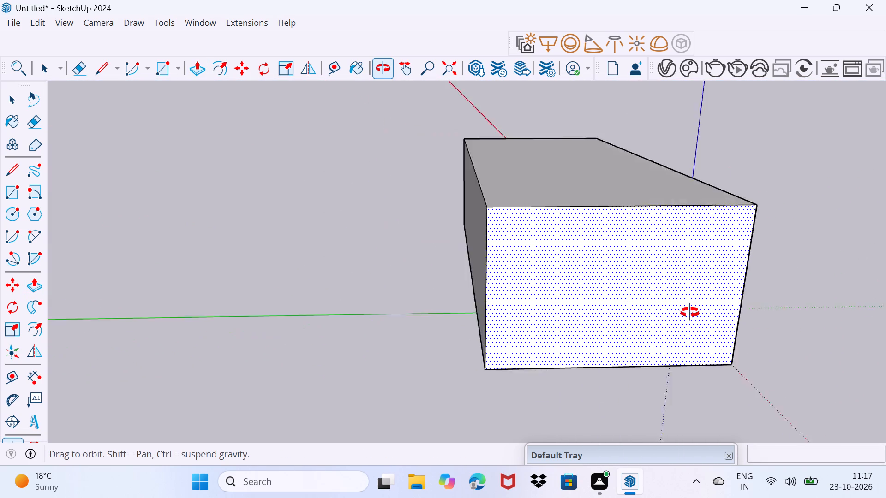
pyautogui.moveTo(690, 313); pyautogui.dragTo(362, 303, button='middle')
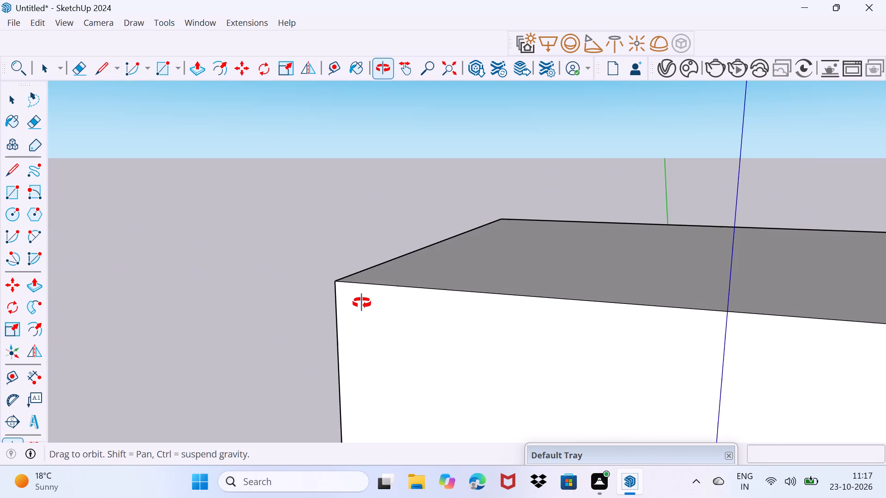
pyautogui.moveTo(362, 303); pyautogui.dragTo(365, 261, button='middle')
pyautogui.moveTo(374, 281); pyautogui.dragTo(374, 233, button='middle')
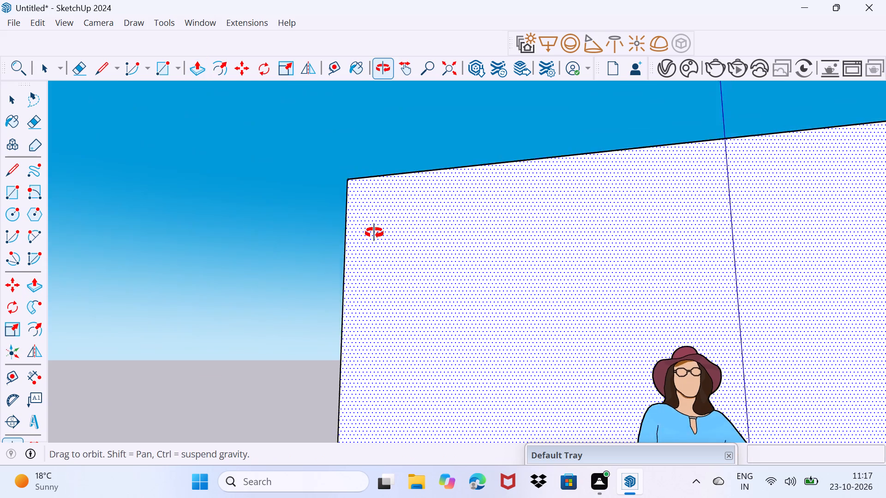
pyautogui.moveTo(374, 233); pyautogui.dragTo(848, 490, button='middle')
pyautogui.moveTo(347, 393); pyautogui.dragTo(878, 259, button='middle')
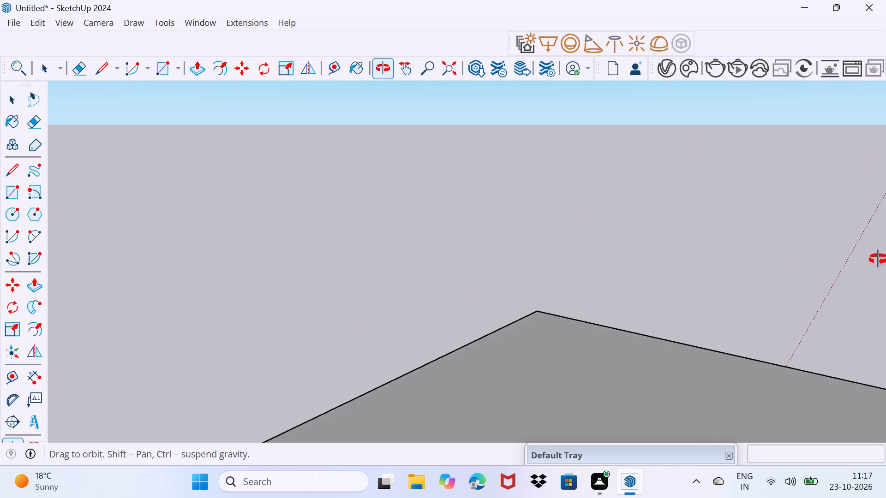
pyautogui.moveTo(878, 259); pyautogui.dragTo(727, 94, button='middle')
pyautogui.scroll(-9, 727, 94)
pyautogui.middleClick(727, 94)
pyautogui.scroll(11, 727, 94)
pyautogui.middleClick(727, 97)
pyautogui.scroll(9, 727, 97)
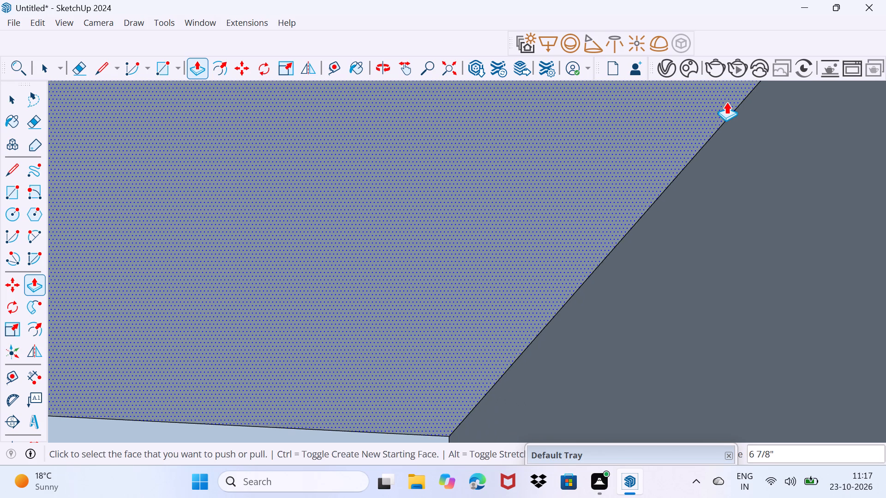
pyautogui.scroll(5, 726, 102)
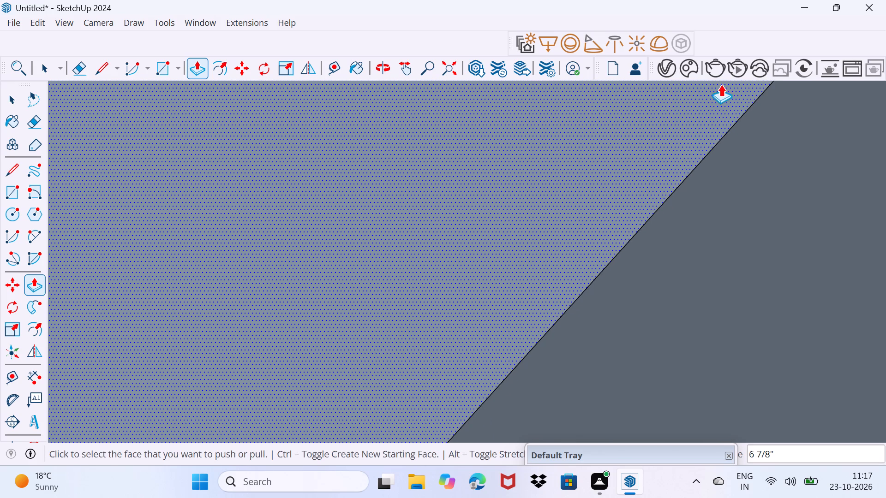
pyautogui.scroll(-6, 704, 77)
pyautogui.scroll(11, 704, 77)
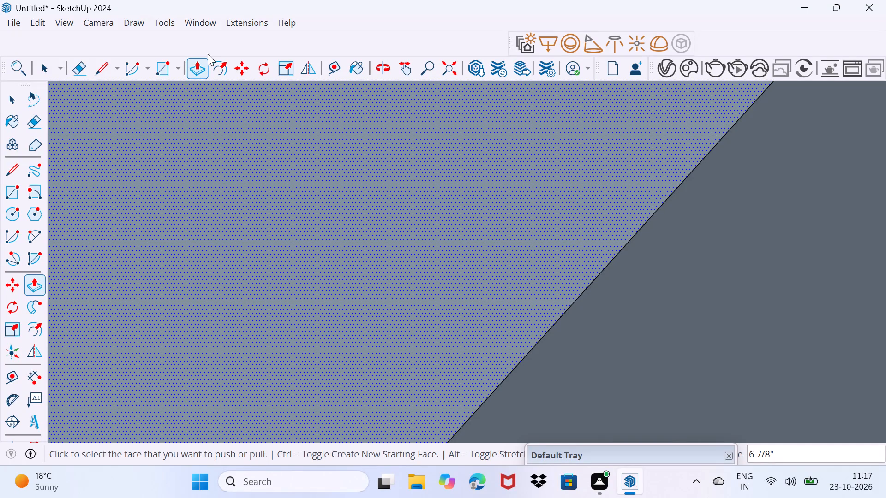
# Fit the whole model in view and examine the box's long wall and underside.
pyautogui.click(449, 68)
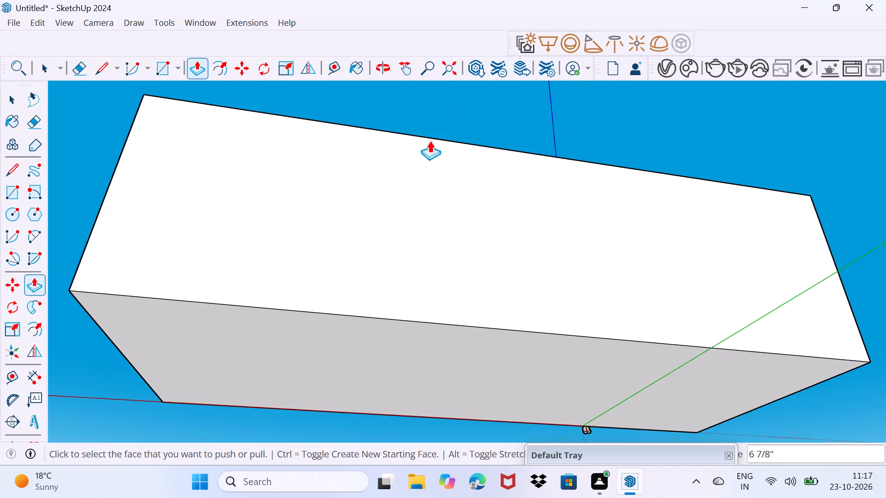
pyautogui.middleClick(415, 182)
pyautogui.scroll(-3, 414, 184)
pyautogui.scroll(5, 414, 184)
pyautogui.scroll(-6, 414, 184)
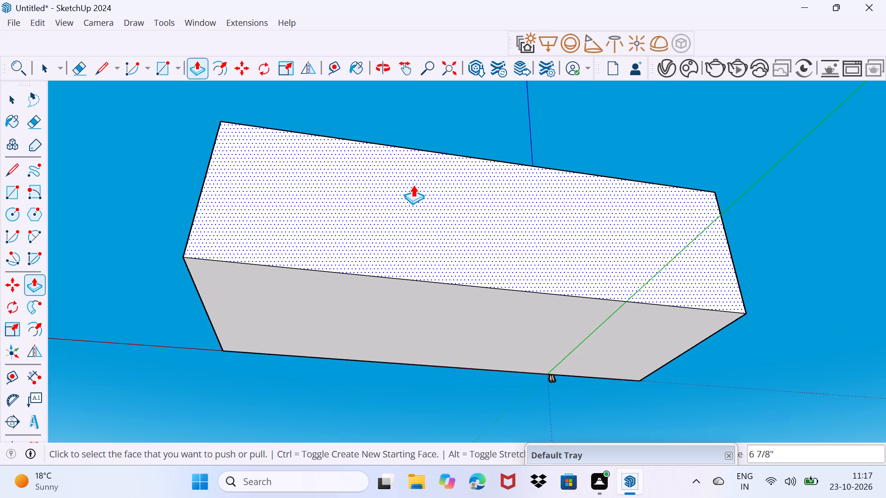
pyautogui.moveTo(413, 184); pyautogui.dragTo(415, 229, button='middle')
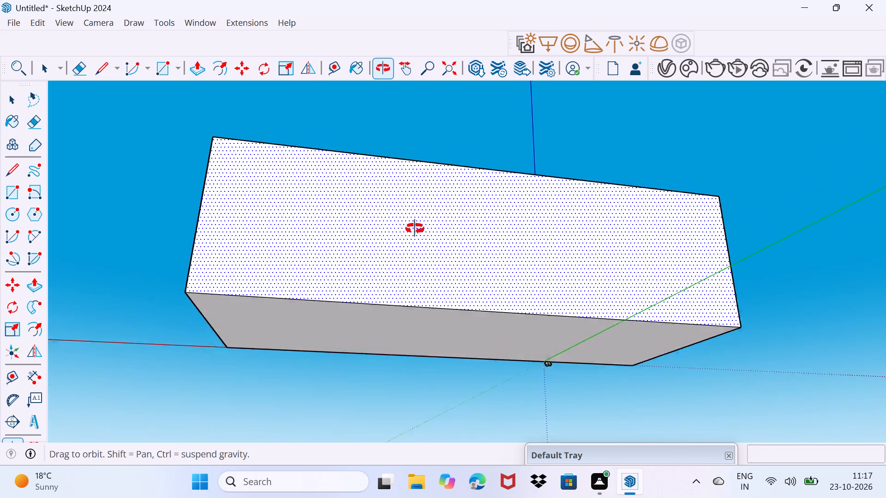
pyautogui.moveTo(415, 229); pyautogui.dragTo(305, 272, button='middle')
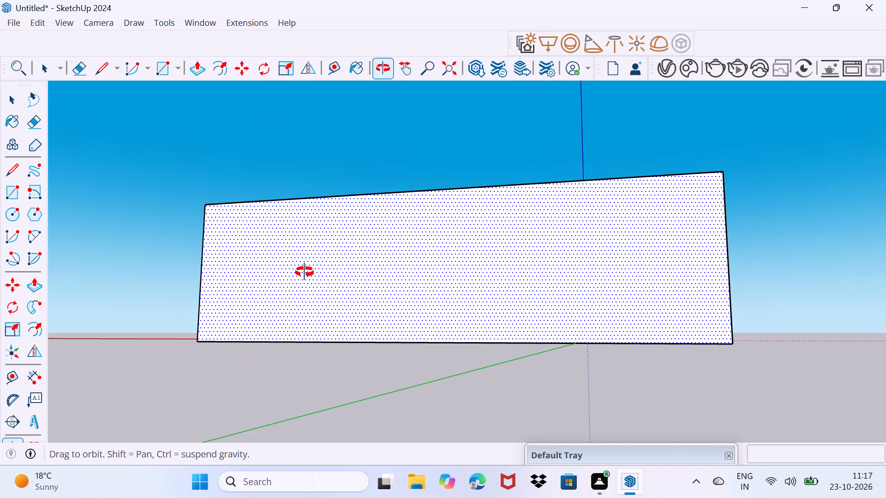
# Push the box's long wall face inward by about 7" with Push/Pull.
pyautogui.moveTo(305, 272); pyautogui.dragTo(353, 286, button='middle')
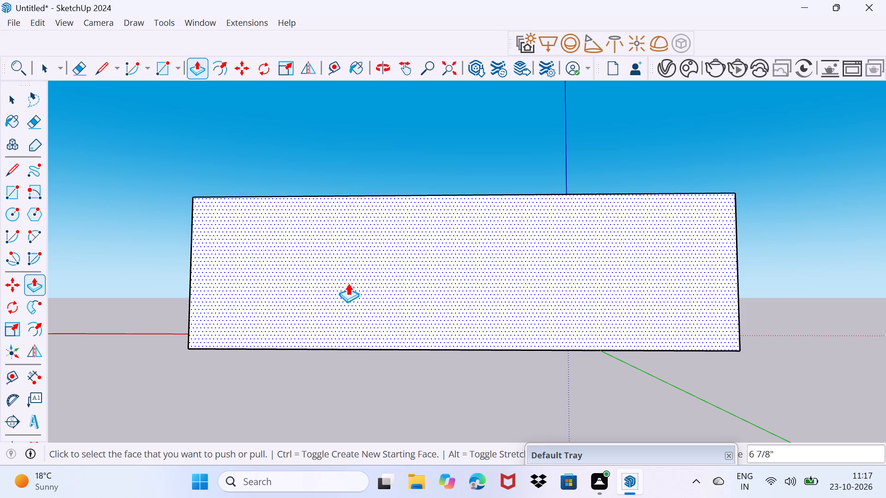
pyautogui.middleClick(344, 282)
pyautogui.scroll(1, 344, 282)
pyautogui.scroll(-2, 344, 282)
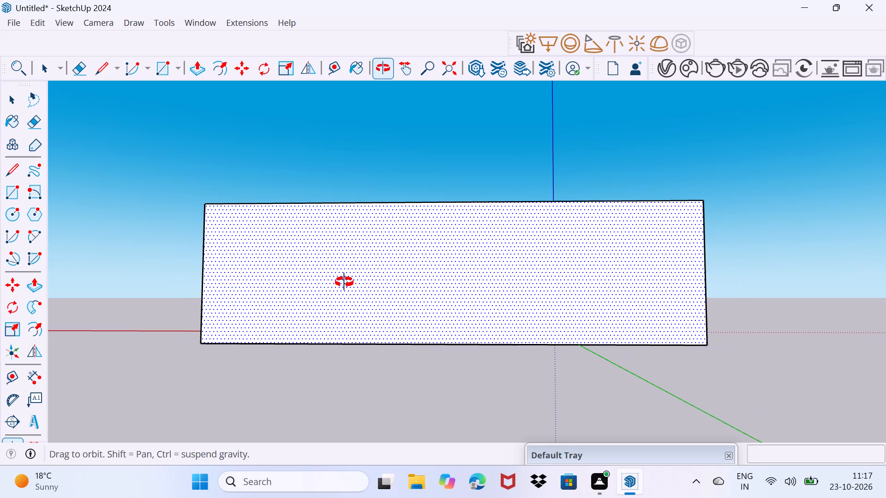
pyautogui.moveTo(220, 222); pyautogui.dragTo(217, 253)
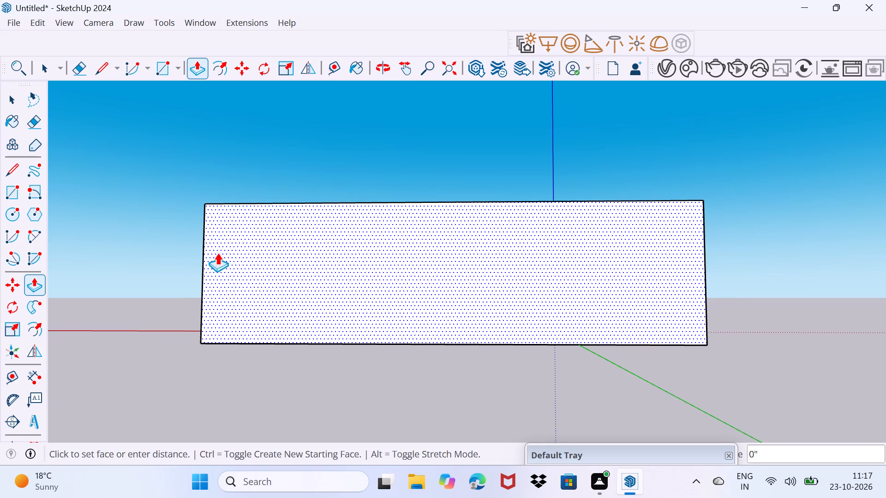
pyautogui.moveTo(217, 253); pyautogui.dragTo(217, 257)
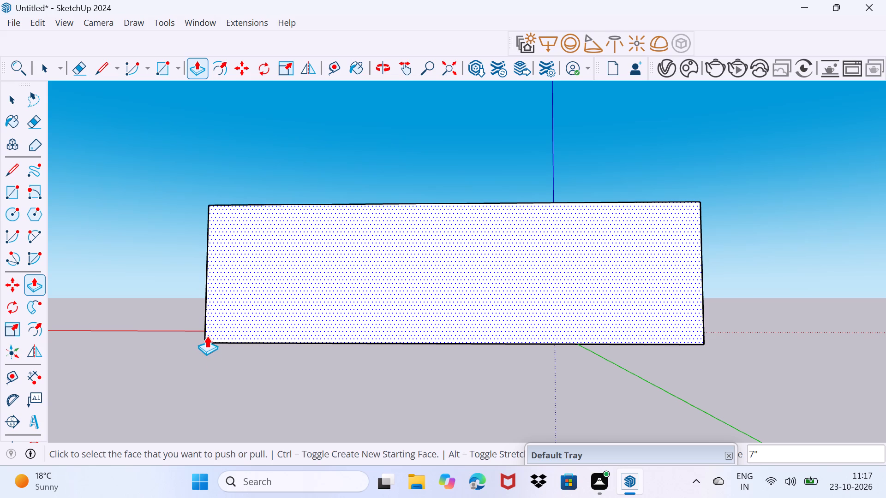
pyautogui.moveTo(205, 327); pyautogui.dragTo(236, 193)
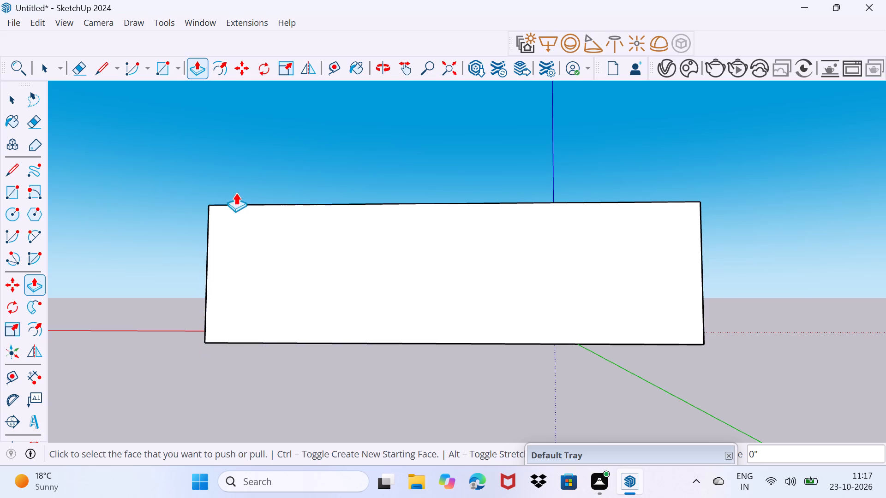
pyautogui.moveTo(236, 193); pyautogui.dragTo(232, 205)
pyautogui.click(210, 202)
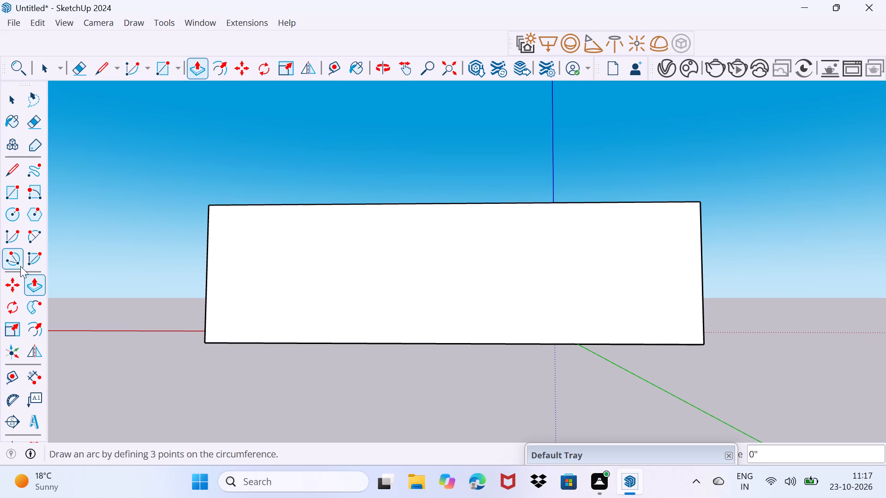
# Move the long wall's two bottom corners upward, one by about 11" and the other by about 1'.
pyautogui.click(14, 285)
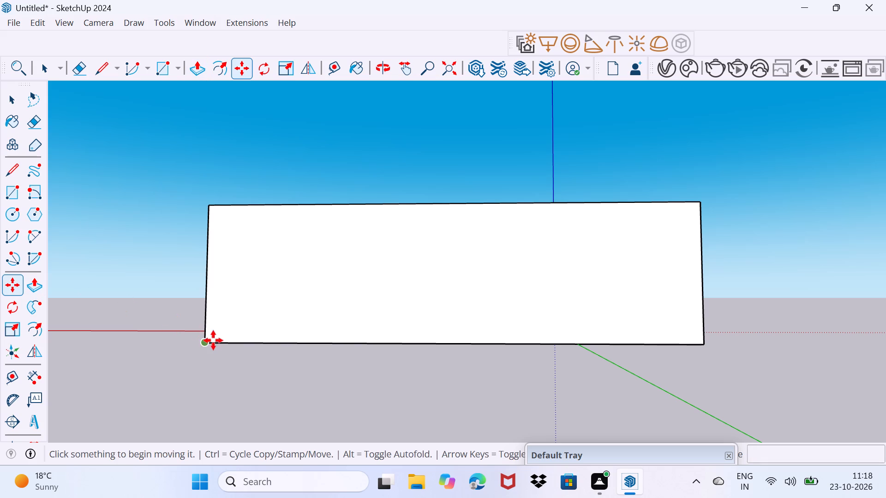
pyautogui.moveTo(209, 341); pyautogui.dragTo(209, 350)
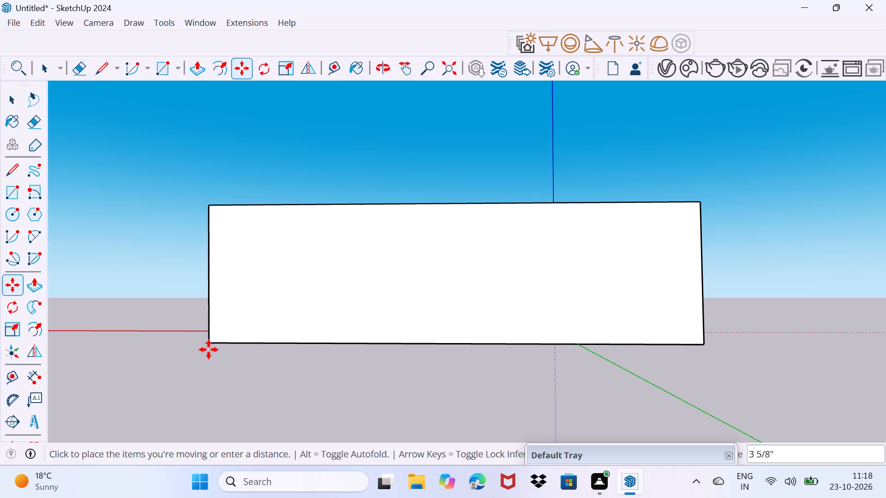
pyautogui.moveTo(209, 350); pyautogui.dragTo(192, 423)
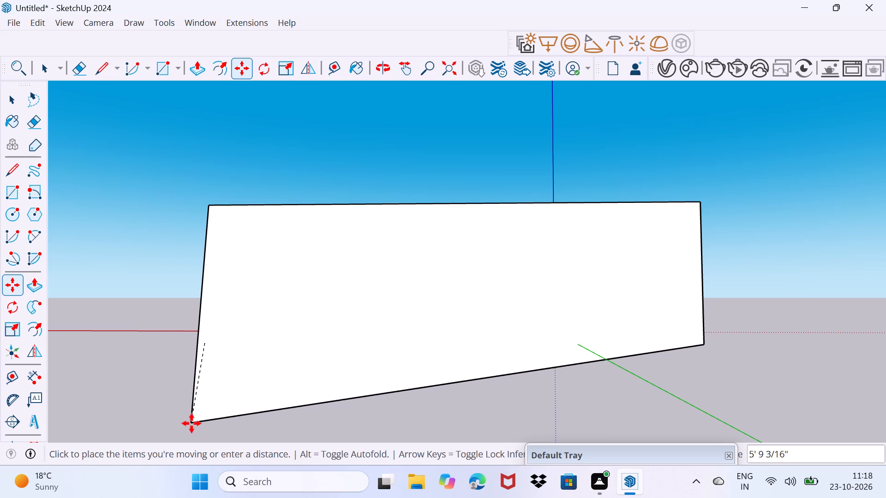
pyautogui.moveTo(192, 423); pyautogui.dragTo(196, 427)
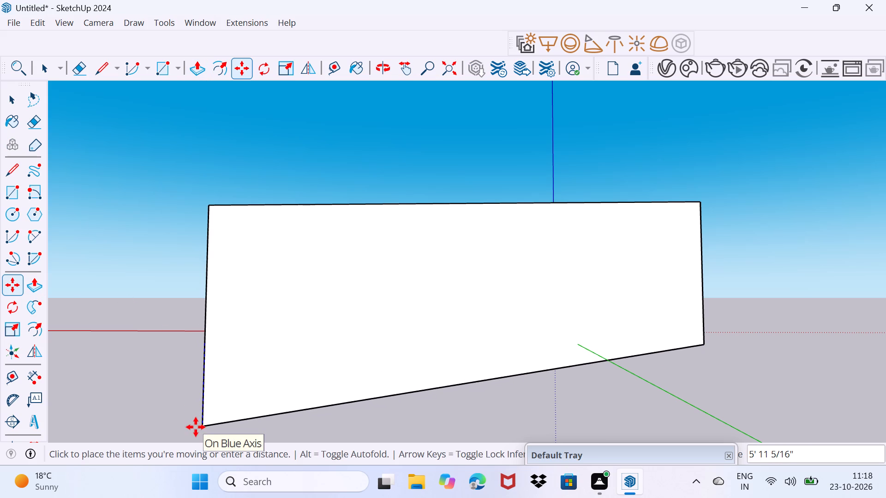
pyautogui.moveTo(196, 427); pyautogui.dragTo(209, 331)
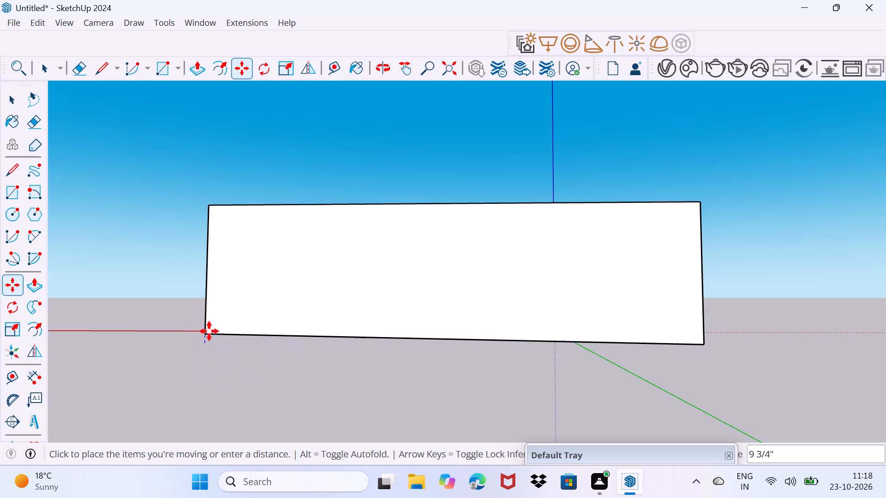
pyautogui.moveTo(209, 331); pyautogui.dragTo(208, 331)
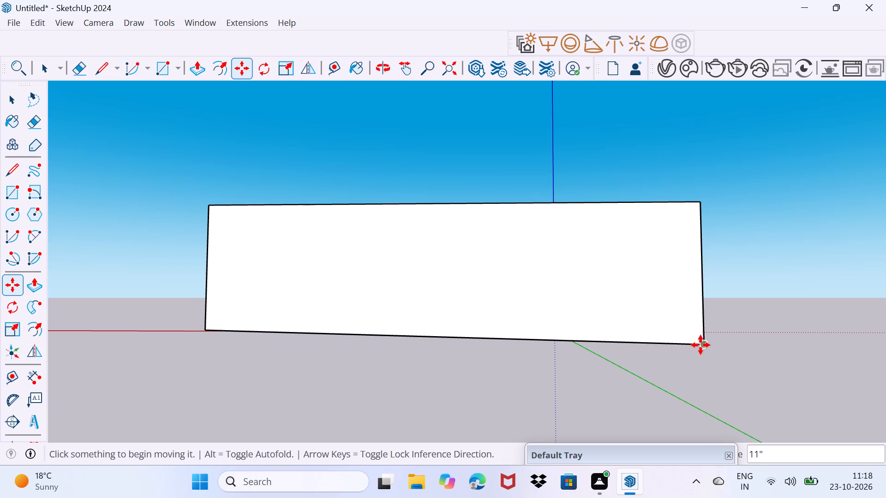
pyautogui.moveTo(703, 344); pyautogui.dragTo(704, 330)
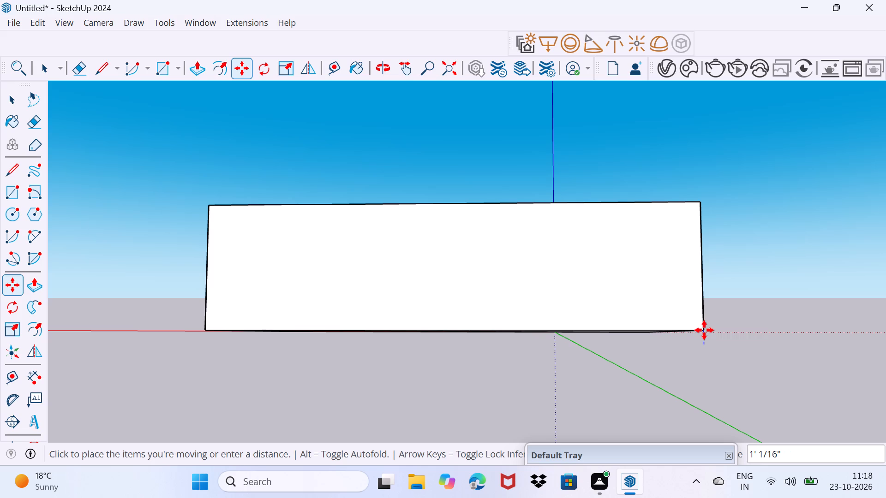
pyautogui.moveTo(704, 330); pyautogui.dragTo(704, 331)
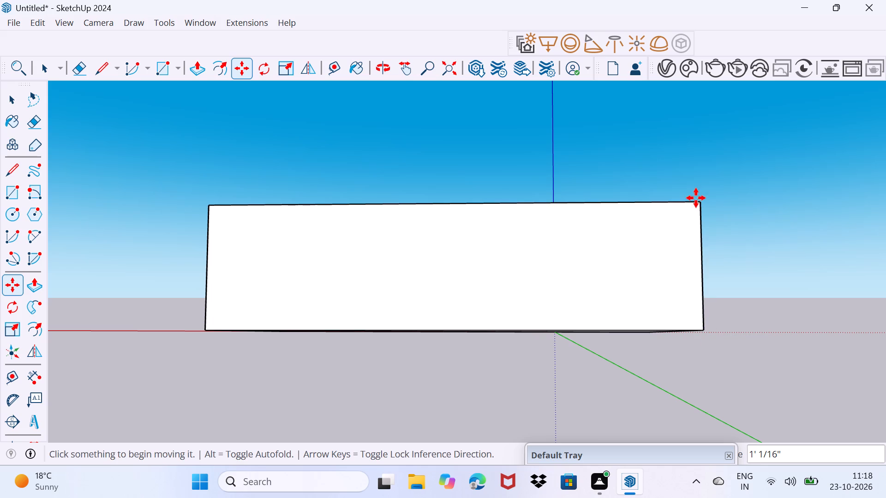
# Move the long wall's two top corners upward, one by about 7' 9 1/2" and the other by about 8' 1".
pyautogui.moveTo(699, 204); pyautogui.dragTo(704, 178)
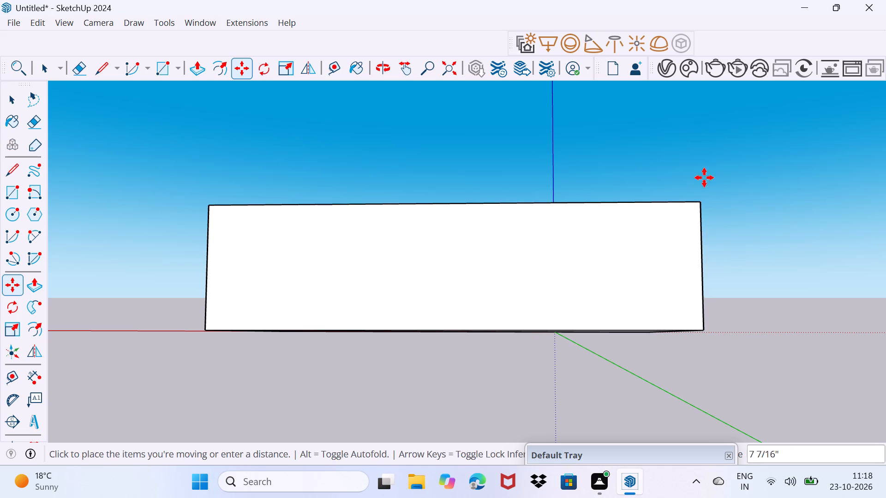
pyautogui.moveTo(704, 178); pyautogui.dragTo(712, 95)
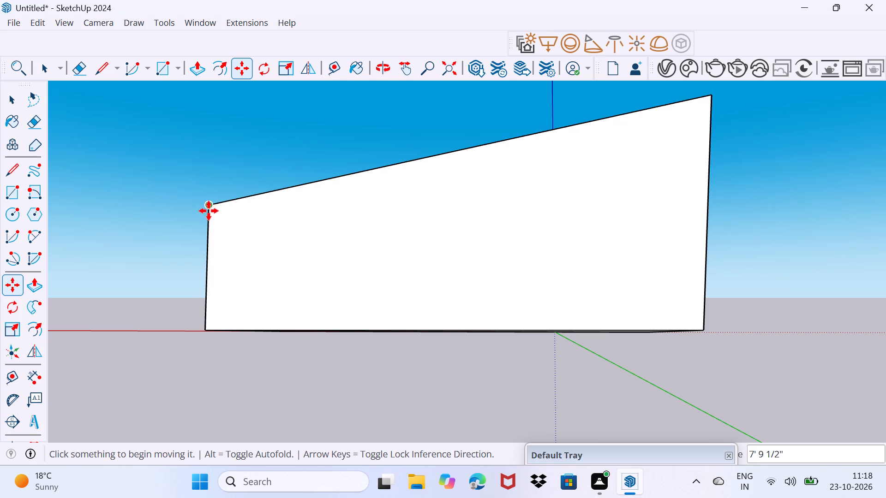
pyautogui.moveTo(211, 207); pyautogui.dragTo(217, 158)
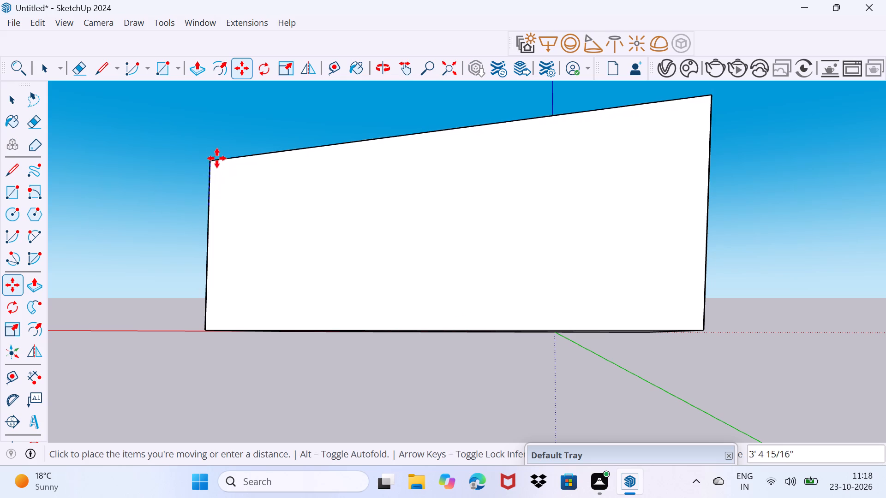
pyautogui.moveTo(217, 158); pyautogui.dragTo(221, 97)
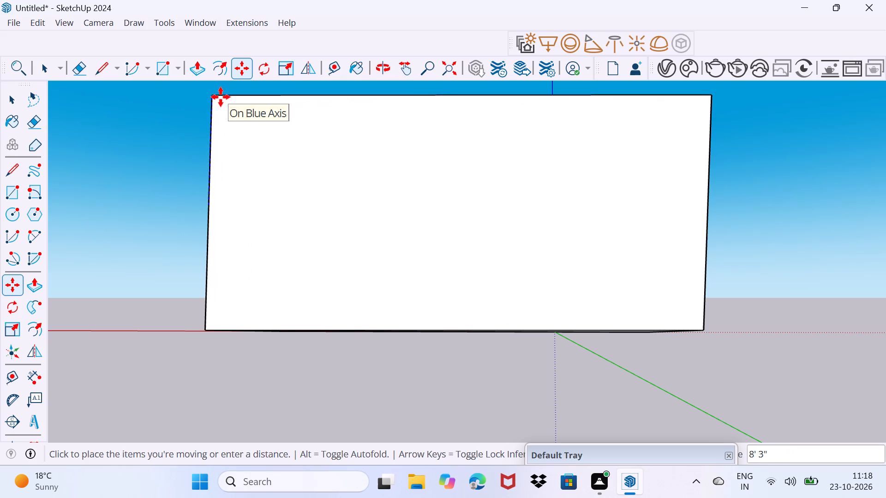
pyautogui.moveTo(221, 97); pyautogui.dragTo(221, 99)
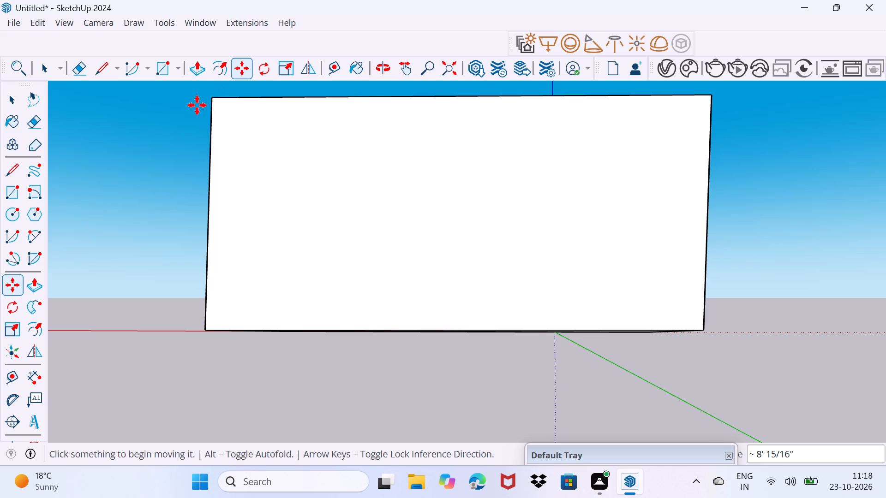
# Move the end wall's lower triangular face into the box by about 46' 8".
pyautogui.moveTo(373, 172); pyautogui.dragTo(37, 225, button='middle')
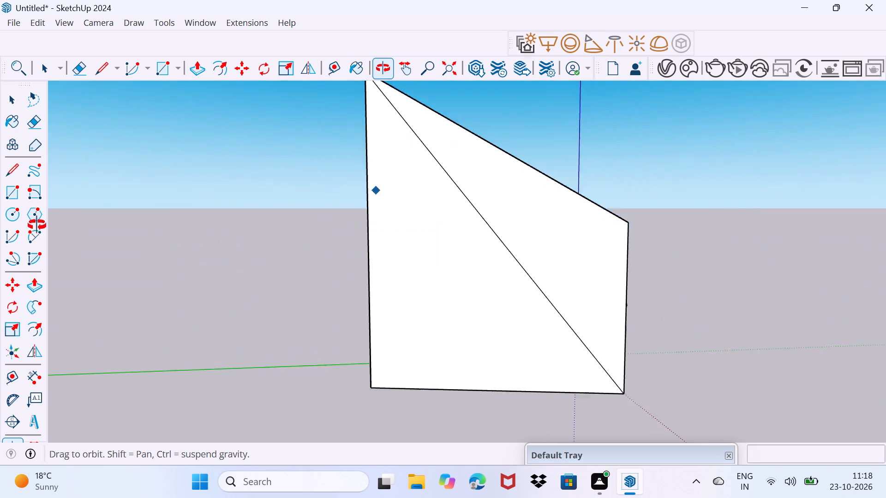
pyautogui.moveTo(37, 225); pyautogui.dragTo(0, 222, button='middle')
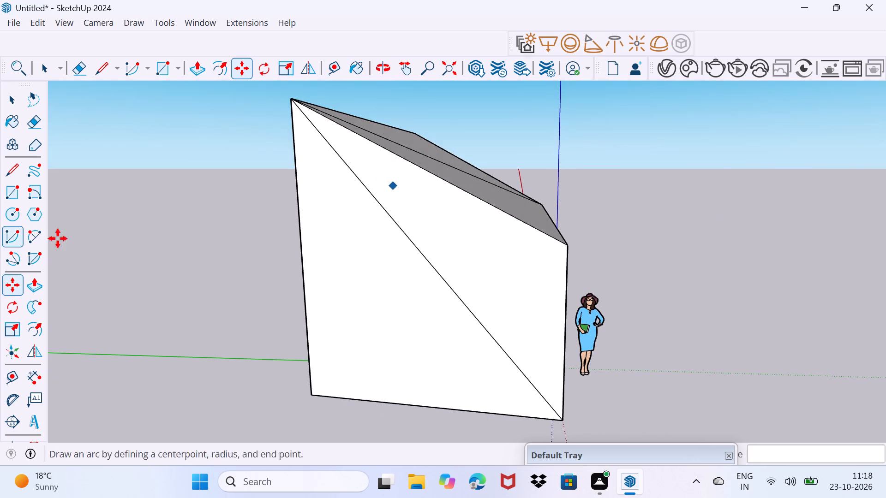
pyautogui.moveTo(359, 319); pyautogui.dragTo(664, 332)
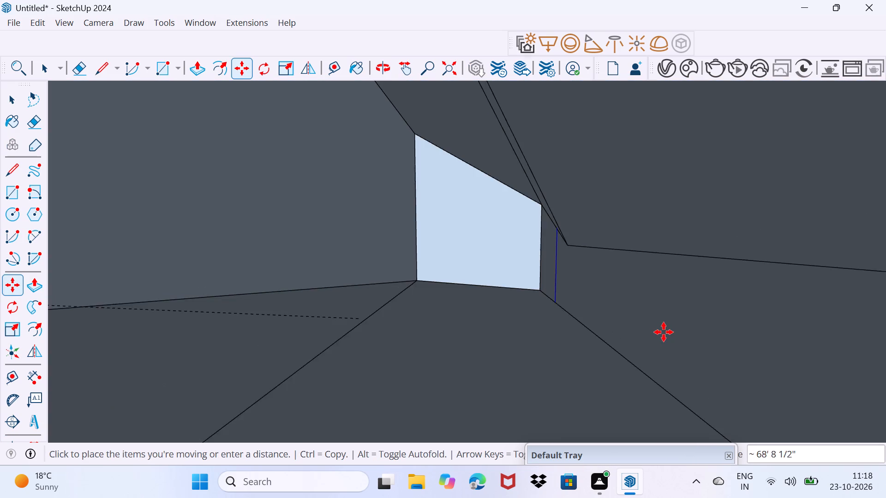
pyautogui.moveTo(664, 332); pyautogui.dragTo(451, 323)
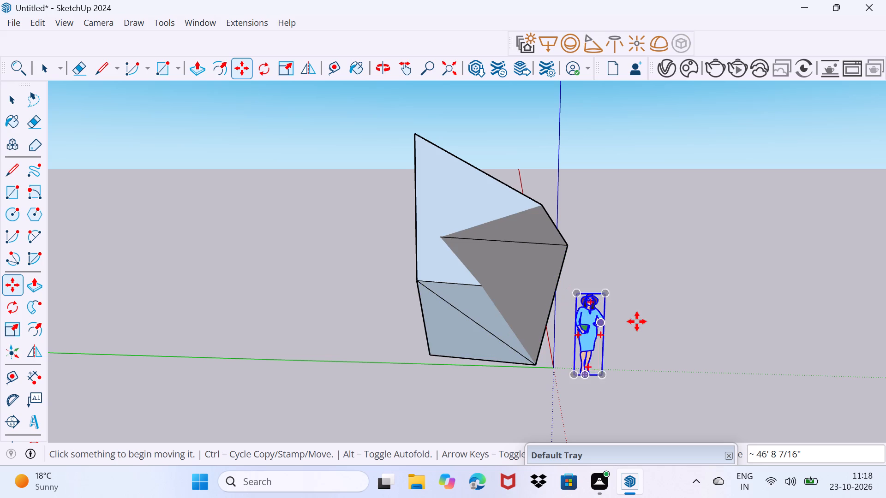
# Move the solid's protruding pointed corner by about 36' 11" to the remaining end wall's bottom corner on the red axis.
pyautogui.moveTo(637, 321); pyautogui.dragTo(885, 368, button='middle')
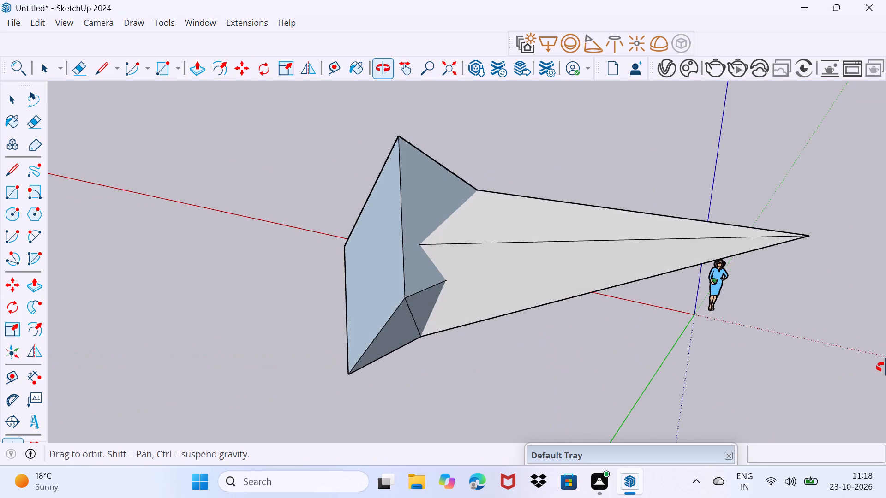
pyautogui.moveTo(885, 368); pyautogui.dragTo(312, 263, button='middle')
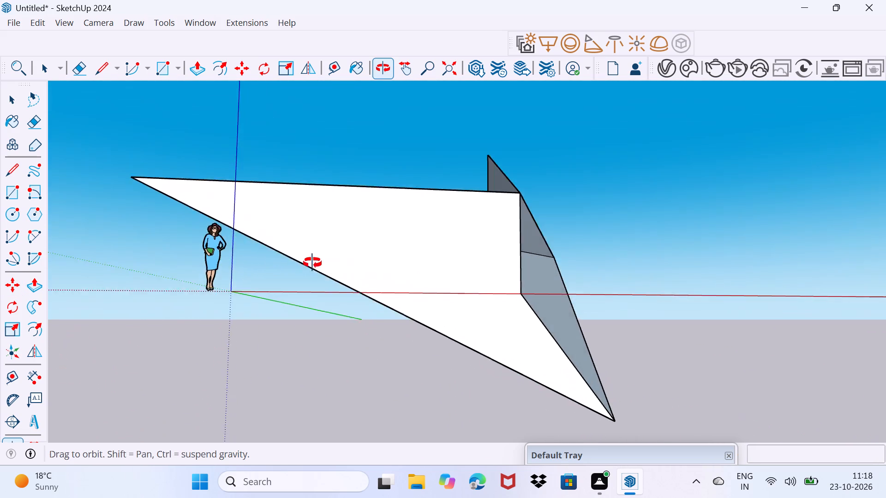
pyautogui.moveTo(312, 263); pyautogui.dragTo(370, 293, button='middle')
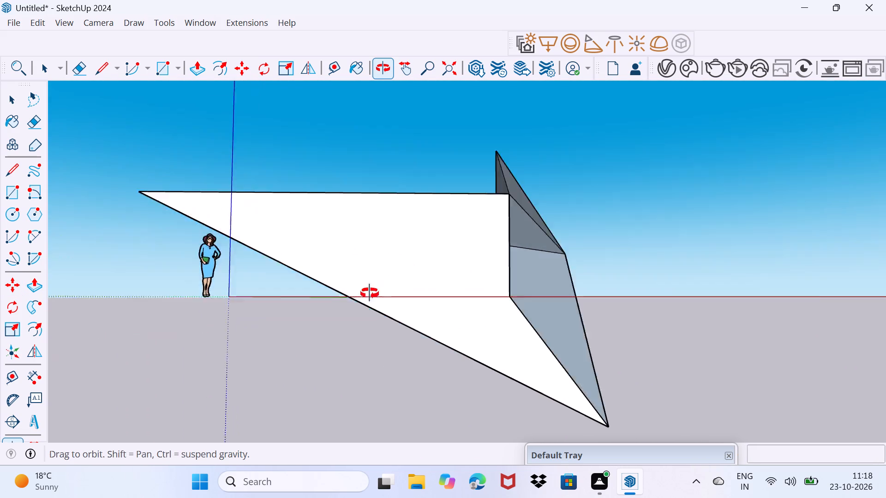
pyautogui.moveTo(370, 293); pyautogui.dragTo(643, 353, button='middle')
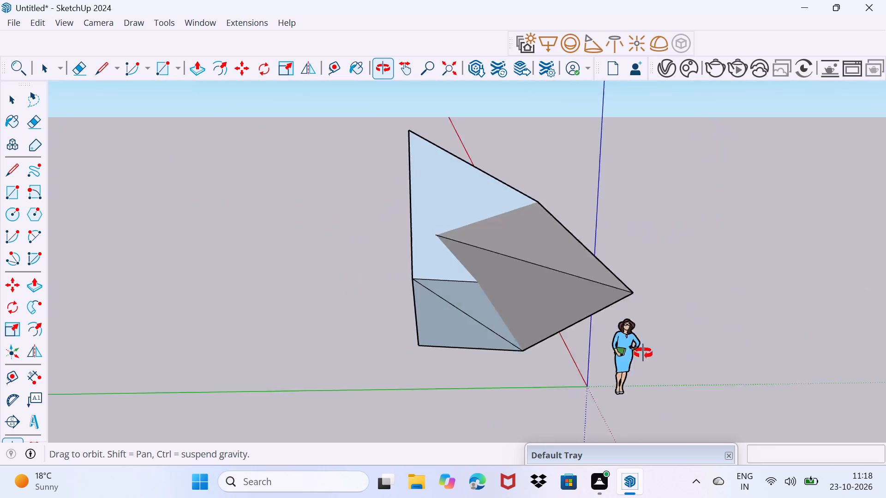
pyautogui.moveTo(643, 353); pyautogui.dragTo(307, 328, button='middle')
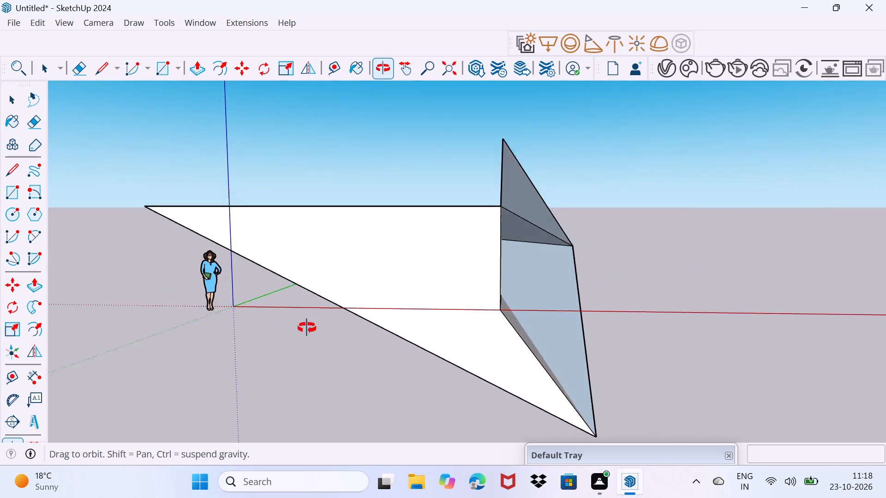
pyautogui.moveTo(307, 328); pyautogui.dragTo(359, 337, button='middle')
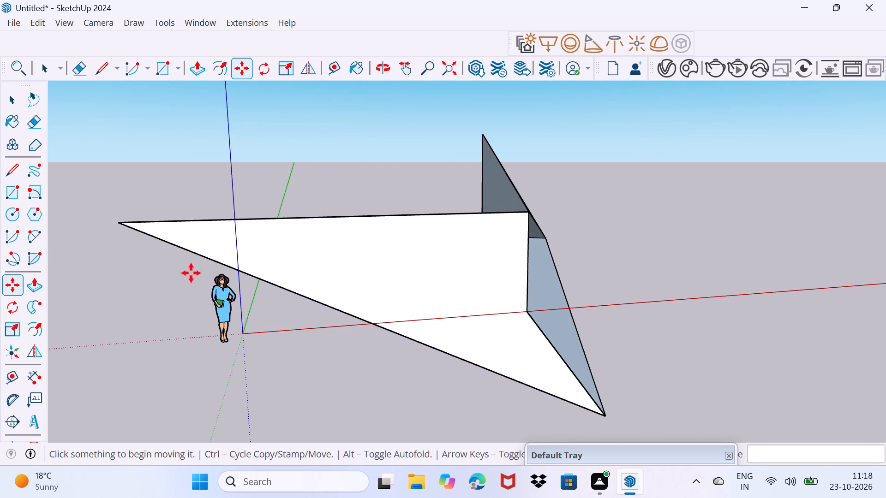
pyautogui.moveTo(122, 229); pyautogui.dragTo(531, 285)
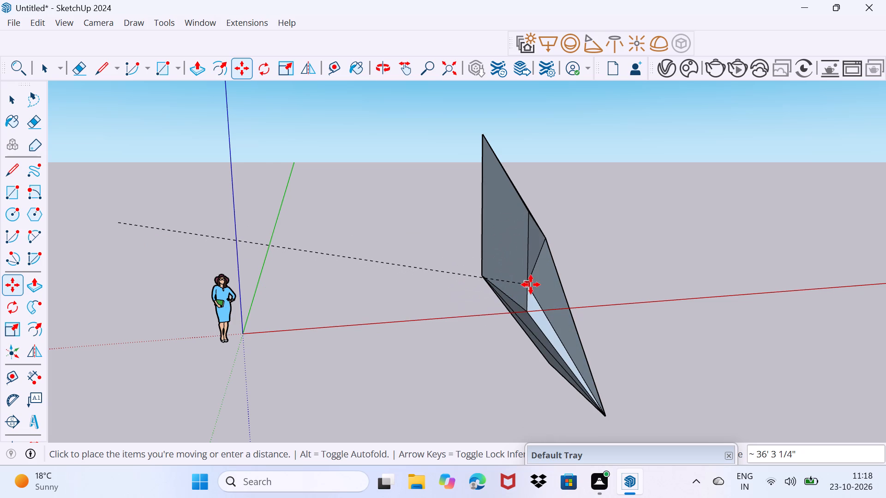
pyautogui.moveTo(531, 285); pyautogui.dragTo(527, 316)
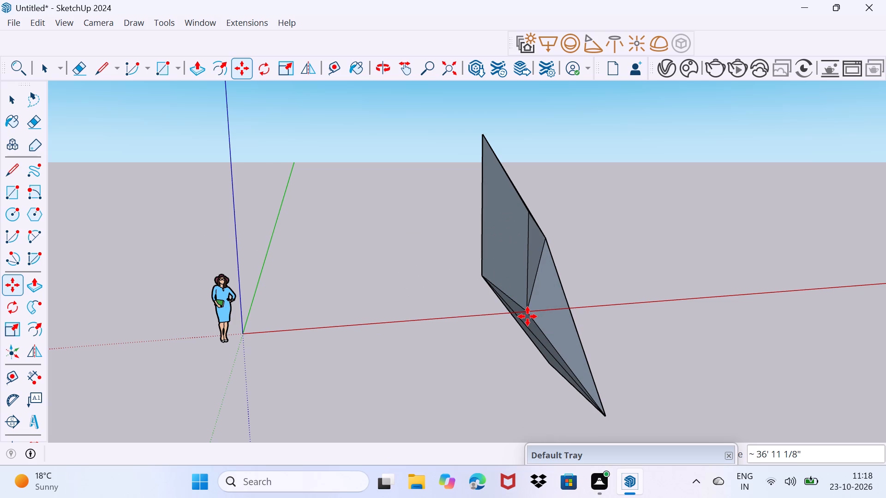
# Examine the reshaped solid's faces and edges from several angles.
pyautogui.moveTo(527, 316); pyautogui.dragTo(885, 318, button='middle')
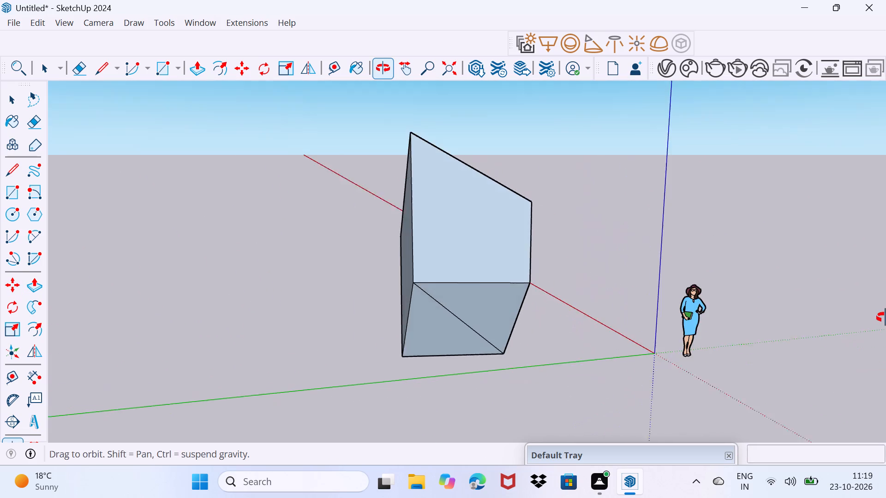
pyautogui.moveTo(885, 318); pyautogui.dragTo(874, 331, button='middle')
pyautogui.moveTo(282, 497); pyautogui.dragTo(521, 447, button='middle')
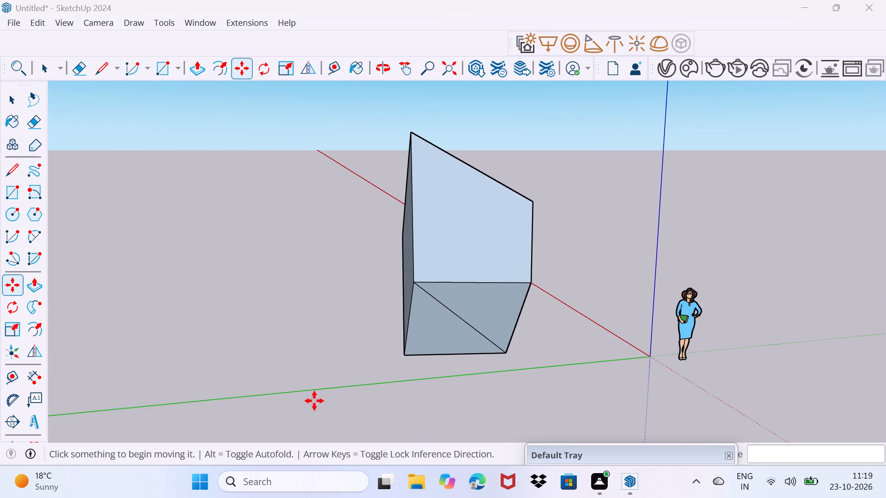
pyautogui.moveTo(291, 324); pyautogui.dragTo(778, 294, button='middle')
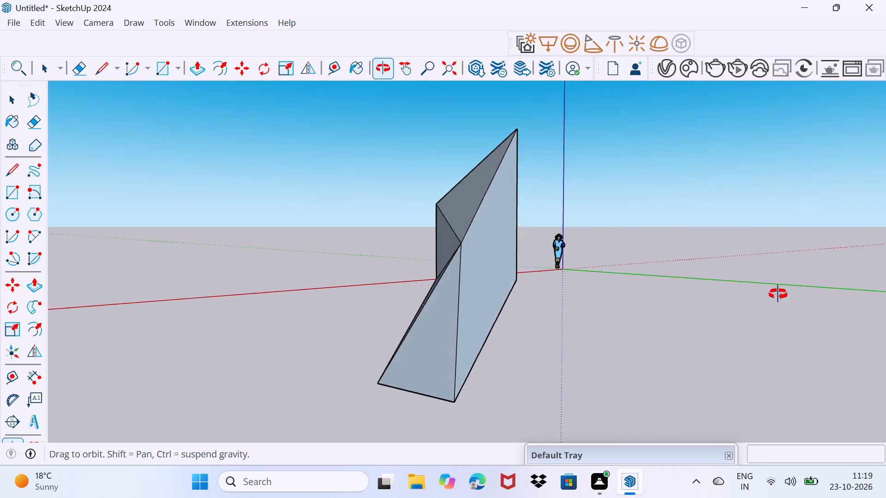
pyautogui.moveTo(778, 294); pyautogui.dragTo(5, 329, button='middle')
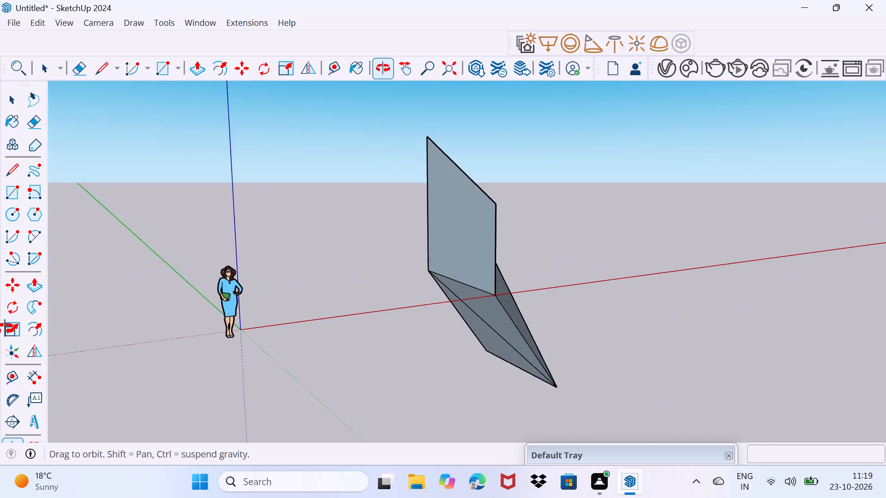
# Erase the upright upper faces of the reshaped solid along with their remaining loose edges.
pyautogui.moveTo(5, 329); pyautogui.dragTo(0, 344, button='middle')
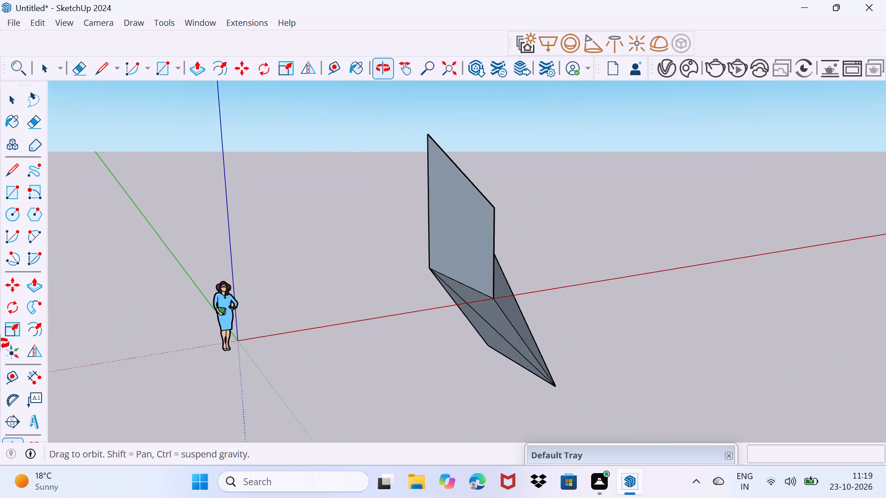
pyautogui.moveTo(0, 344); pyautogui.dragTo(618, 308, button='middle')
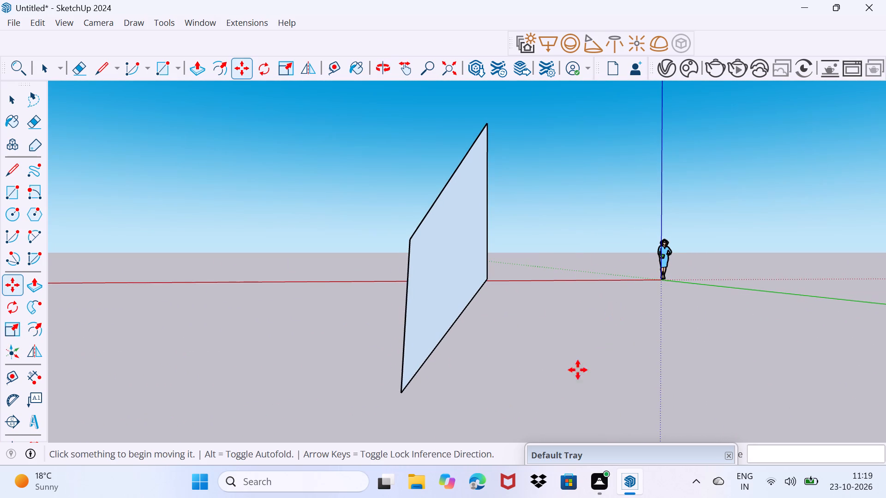
pyautogui.moveTo(563, 385); pyautogui.dragTo(727, 366, button='middle')
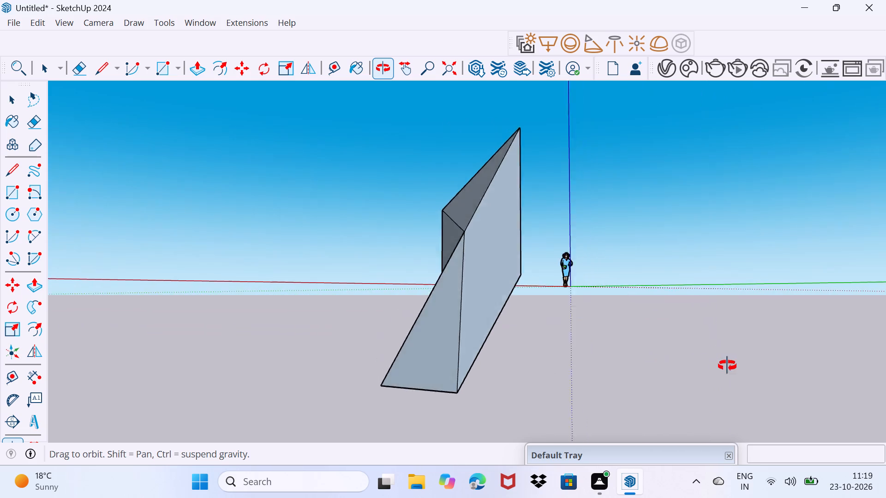
pyautogui.moveTo(727, 366); pyautogui.dragTo(815, 369, button='middle')
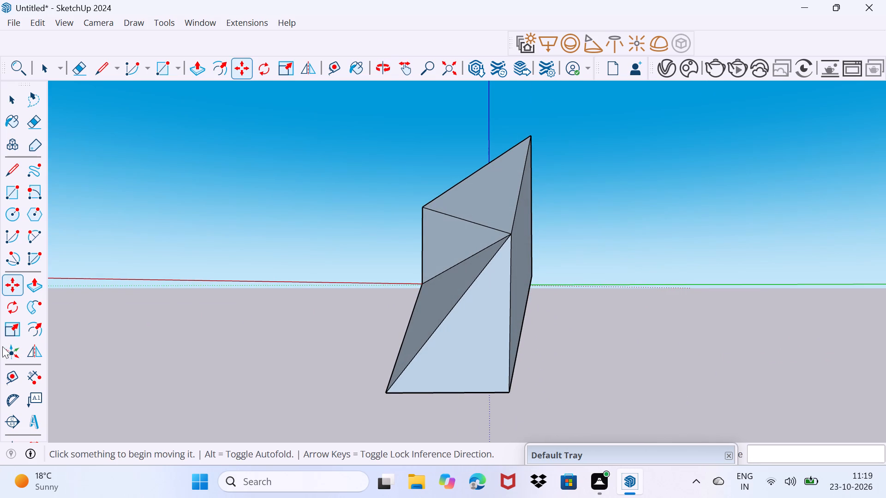
pyautogui.click(30, 119)
pyautogui.click(423, 261)
pyautogui.moveTo(426, 259); pyautogui.dragTo(447, 259)
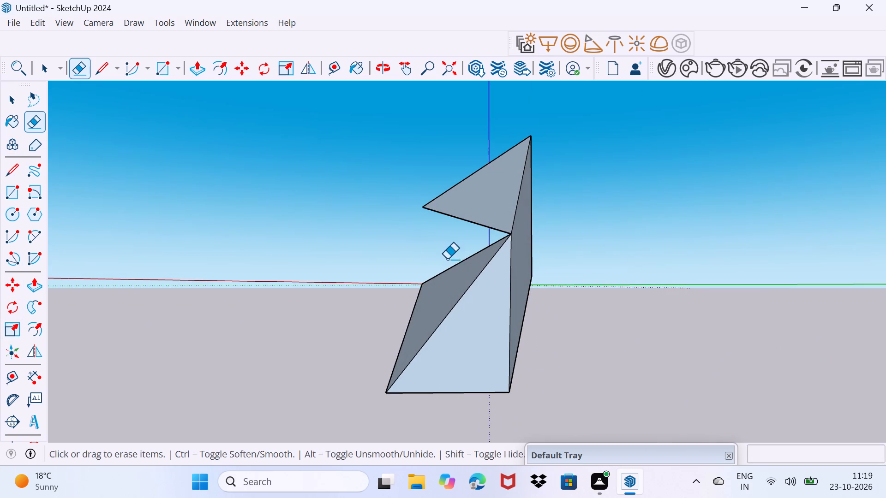
pyautogui.click(495, 237)
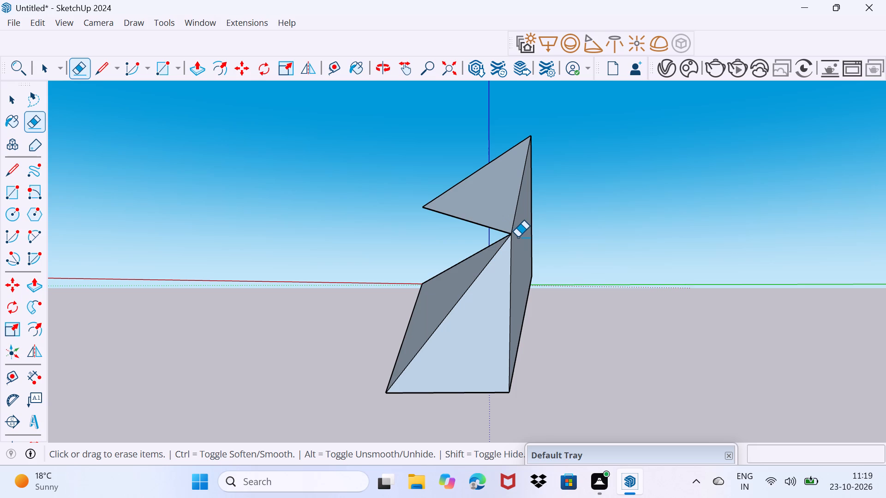
pyautogui.click(508, 234)
pyautogui.click(510, 213)
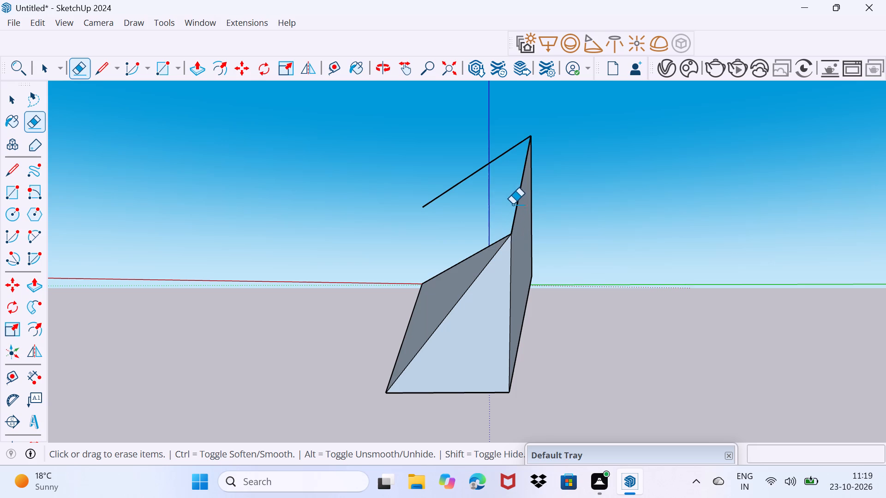
pyautogui.click(515, 200)
pyautogui.click(517, 195)
pyautogui.click(520, 191)
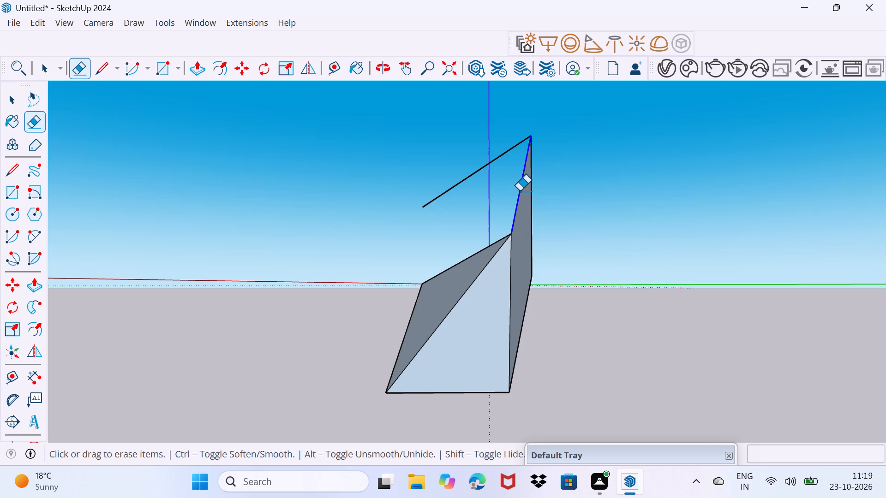
pyautogui.click(529, 182)
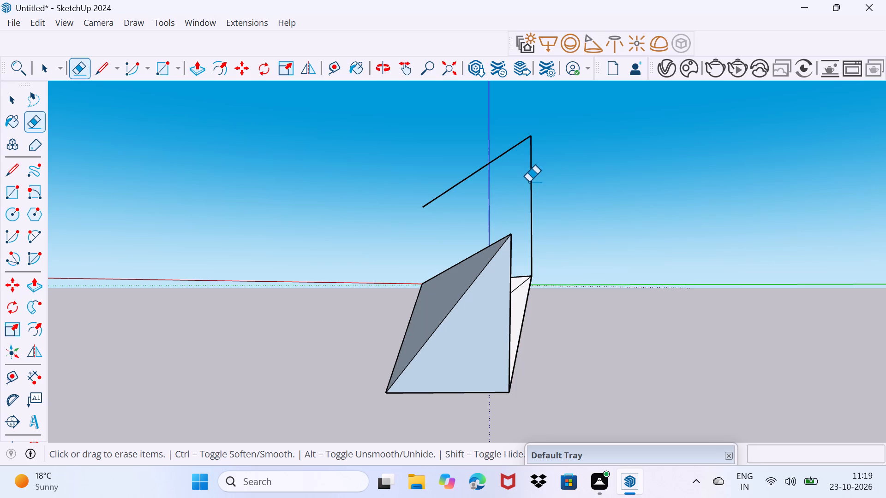
pyautogui.click(533, 167)
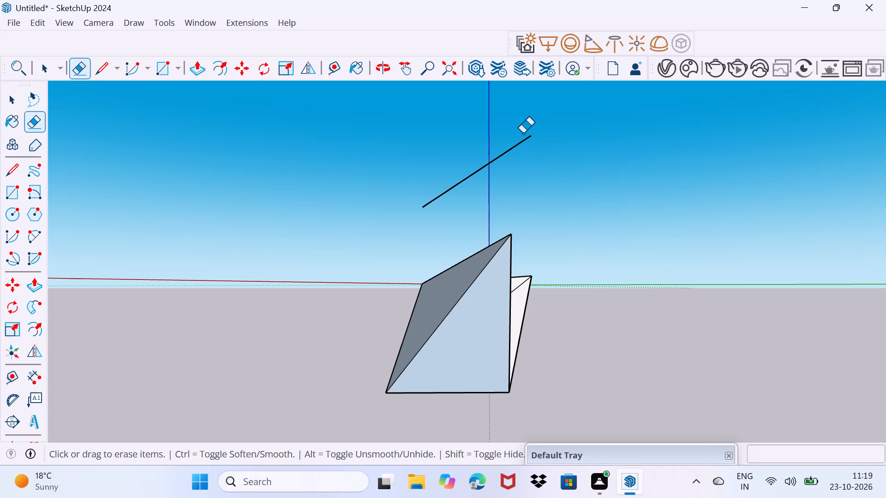
pyautogui.click(523, 139)
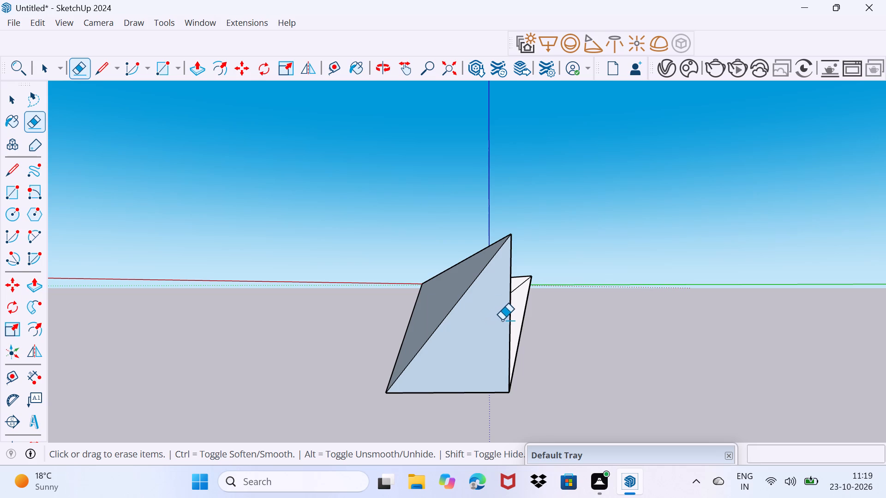
# Erase the remaining lower faces and edges of the solid, leaving only the human figure in the model.
pyautogui.click(507, 316)
pyautogui.click(508, 314)
pyautogui.click(521, 303)
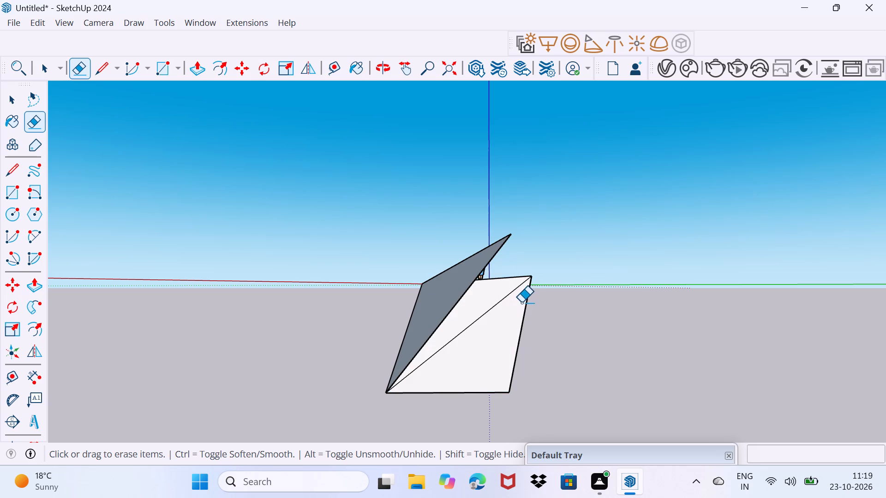
pyautogui.click(526, 297)
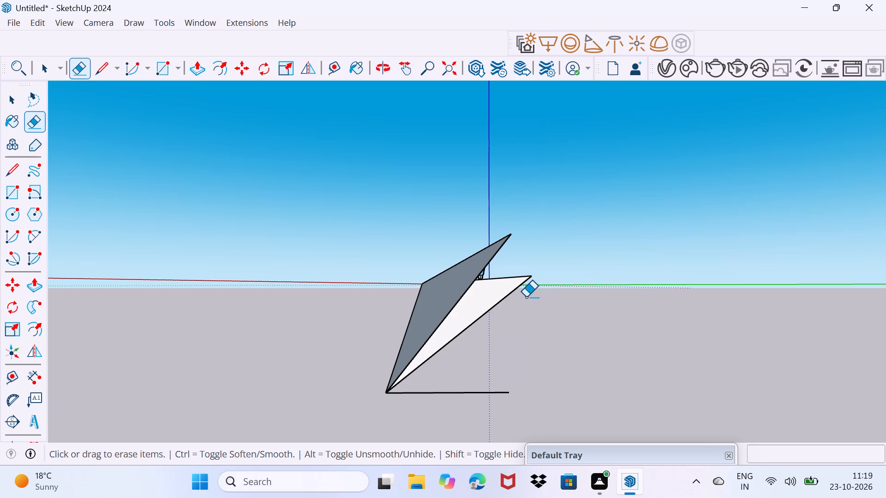
pyautogui.click(525, 279)
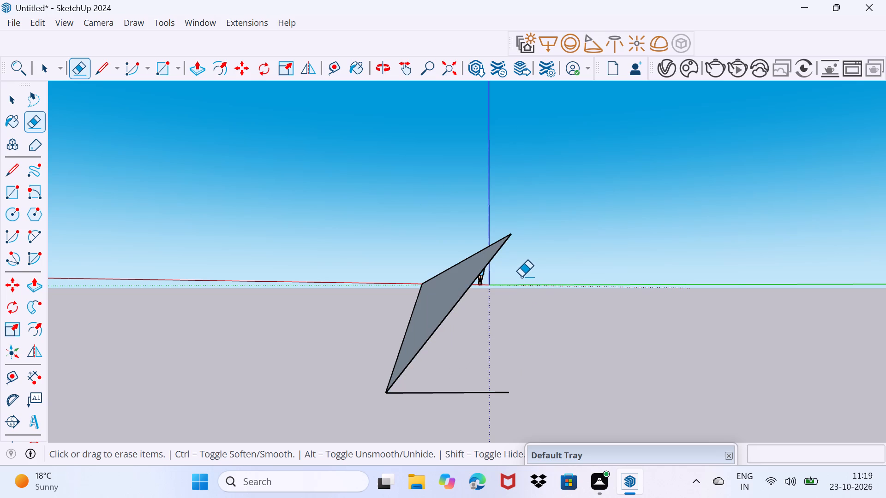
pyautogui.click(476, 278)
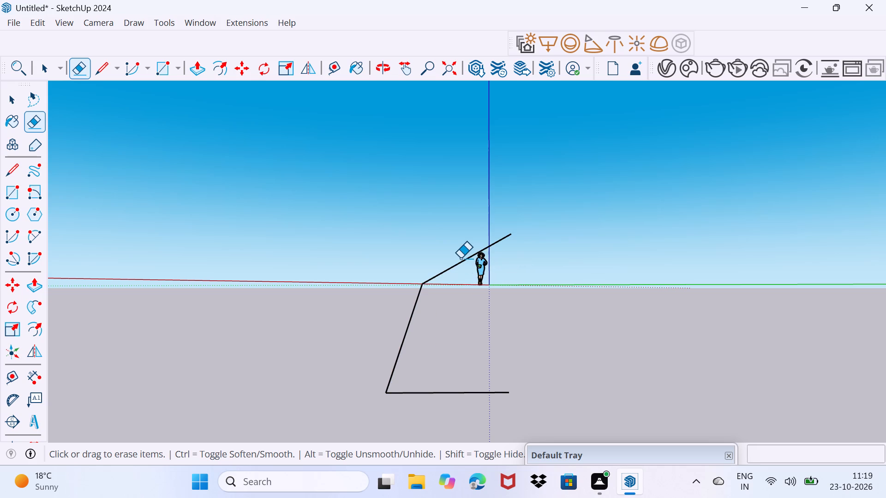
pyautogui.click(461, 258)
pyautogui.click(457, 263)
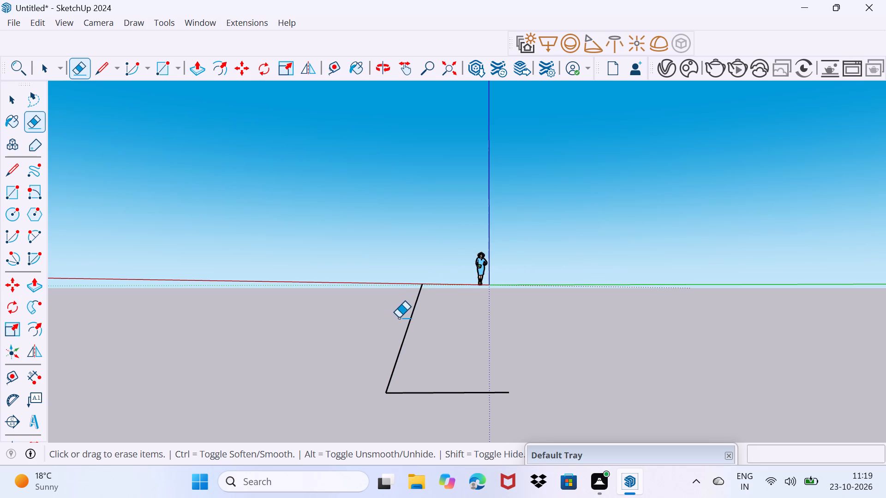
pyautogui.moveTo(408, 319); pyautogui.dragTo(407, 348)
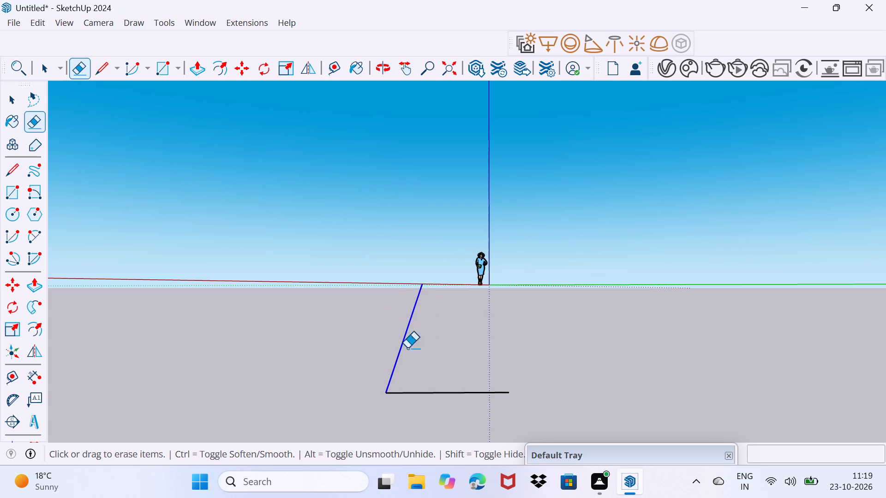
pyautogui.moveTo(407, 348); pyautogui.dragTo(407, 407)
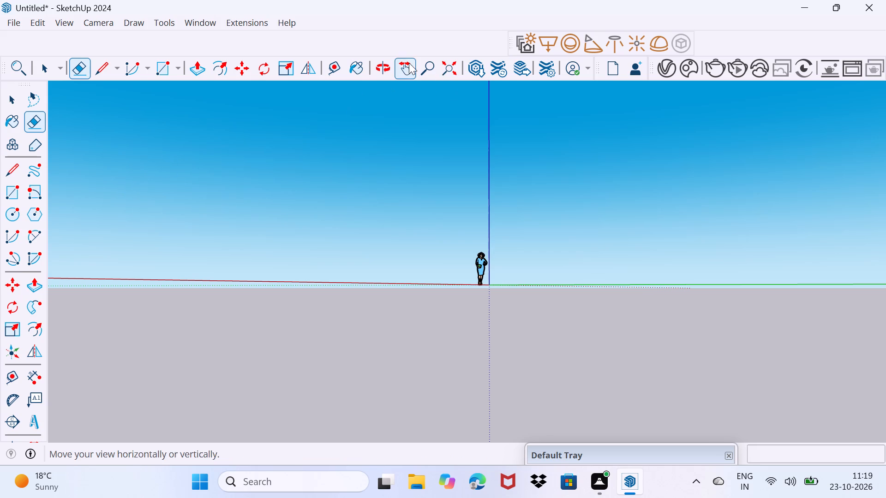
# Draw a ground-plane rectangle of about 25' 3 7/8" by 16' 4 5/16", starting at the figure's feet near the origin.
pyautogui.click(444, 68)
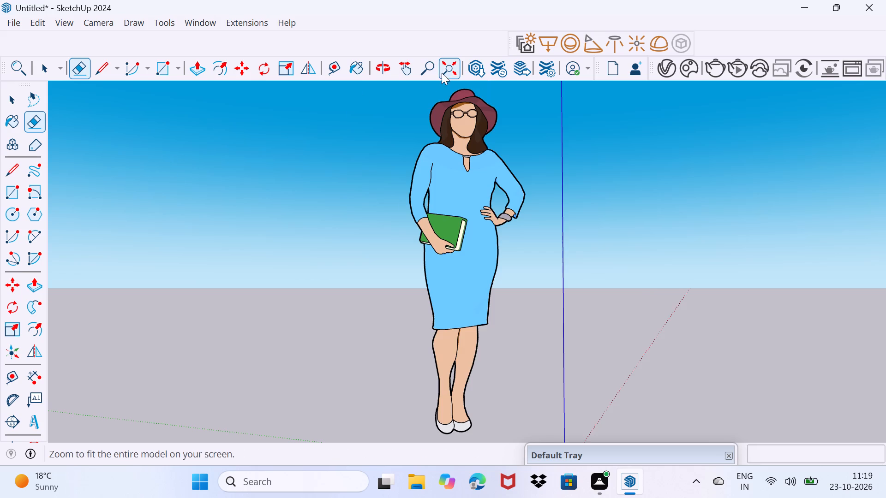
pyautogui.click(5, 186)
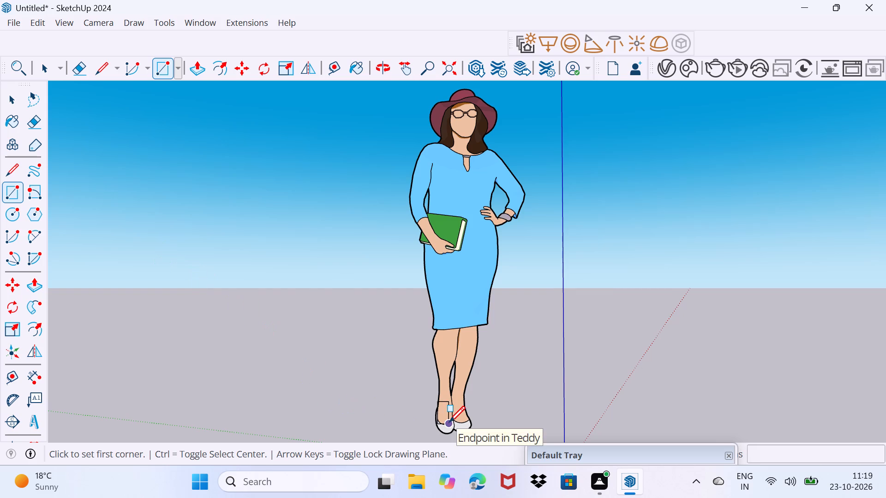
pyautogui.moveTo(449, 422); pyautogui.dragTo(286, 431, button='middle')
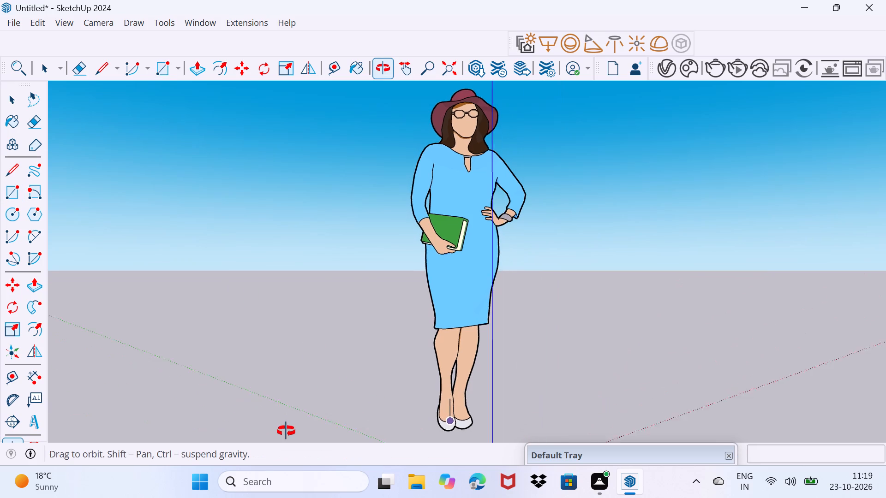
pyautogui.moveTo(286, 431); pyautogui.dragTo(582, 421, button='middle')
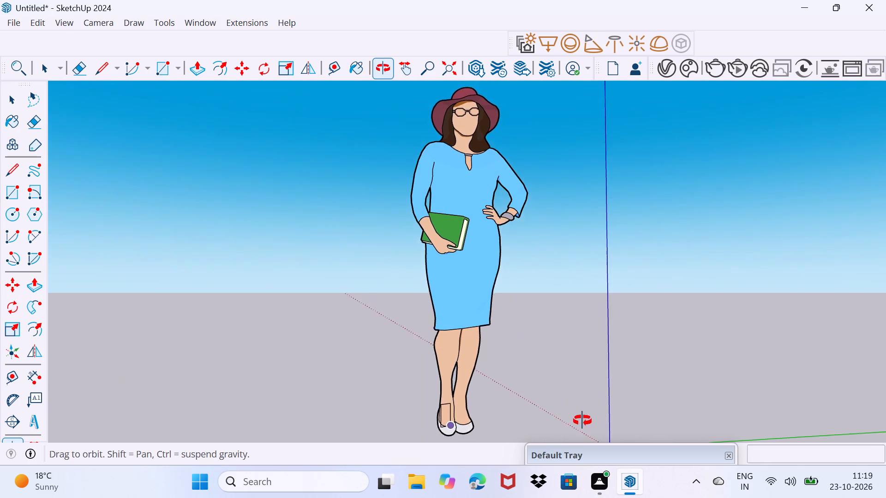
pyautogui.moveTo(582, 421); pyautogui.dragTo(473, 431, button='middle')
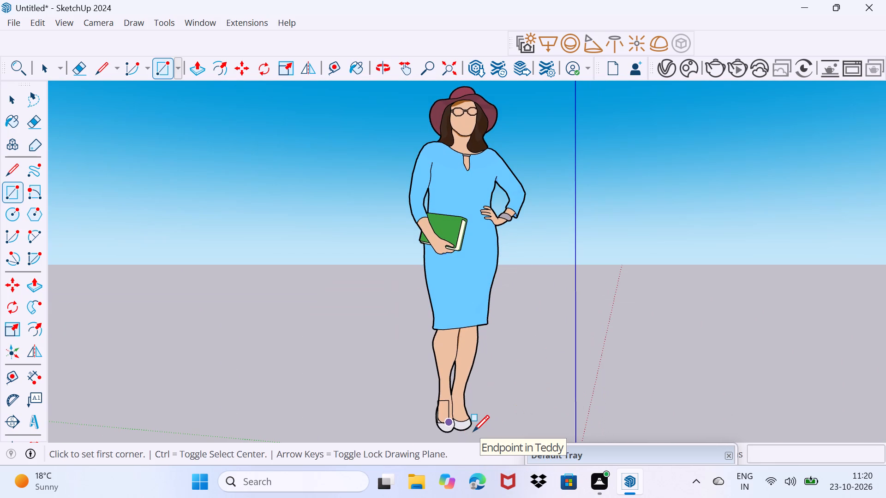
pyautogui.scroll(-3, 473, 431)
pyautogui.scroll(1, 473, 431)
pyautogui.scroll(-9, 473, 431)
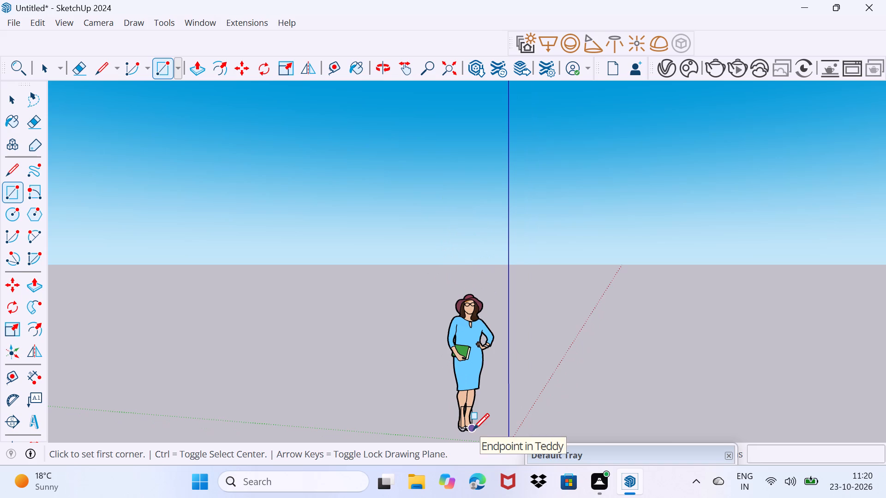
pyautogui.moveTo(473, 429); pyautogui.dragTo(504, 397, button='middle')
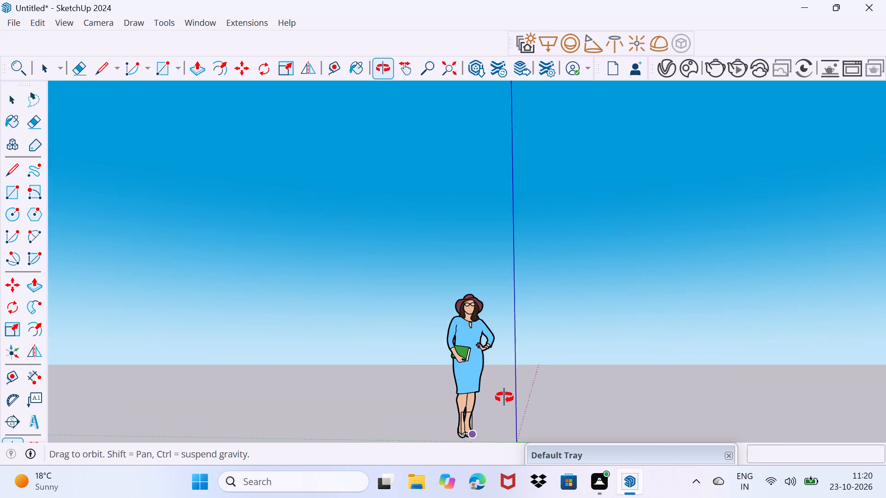
pyautogui.moveTo(504, 397); pyautogui.dragTo(310, 340, button='middle')
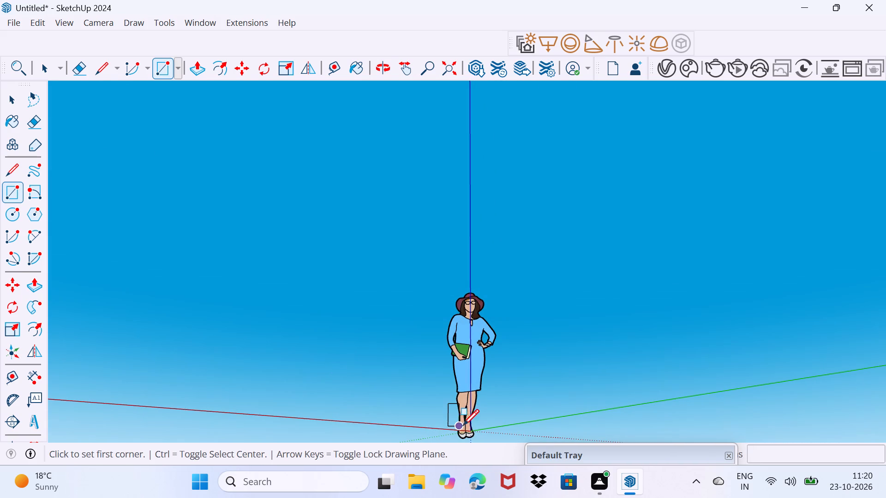
pyautogui.click(471, 430)
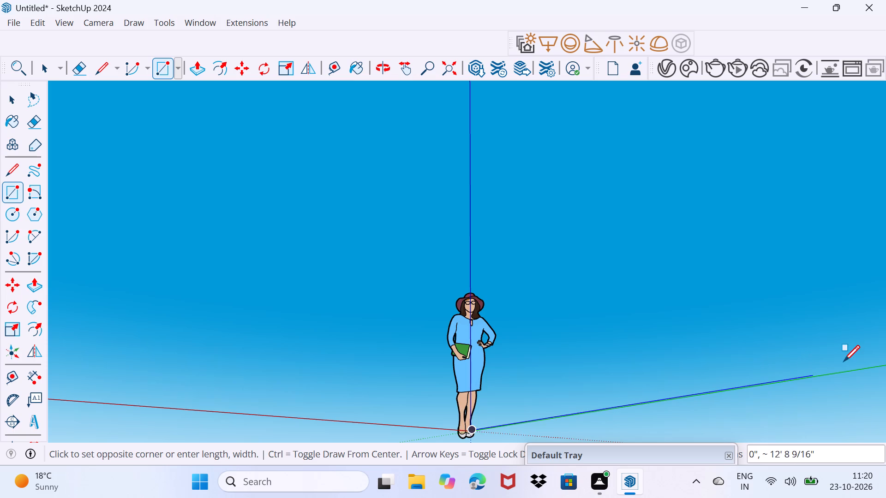
pyautogui.click(885, 354)
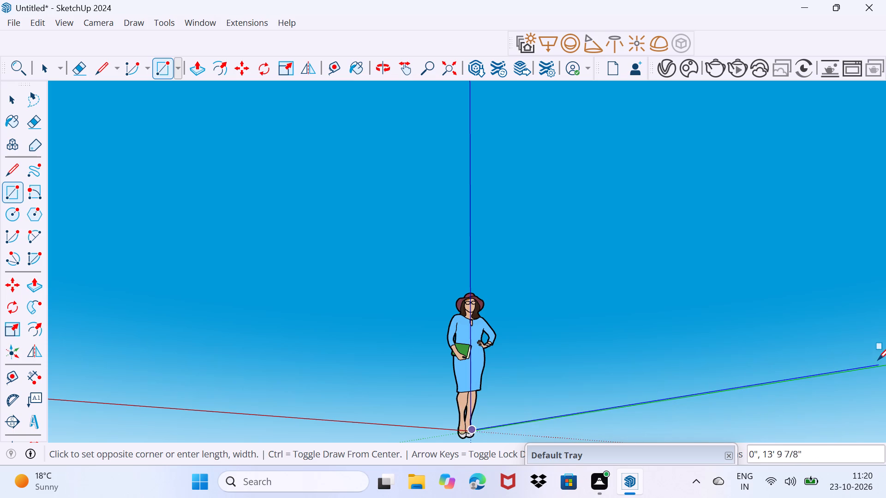
pyautogui.scroll(-2, 882, 367)
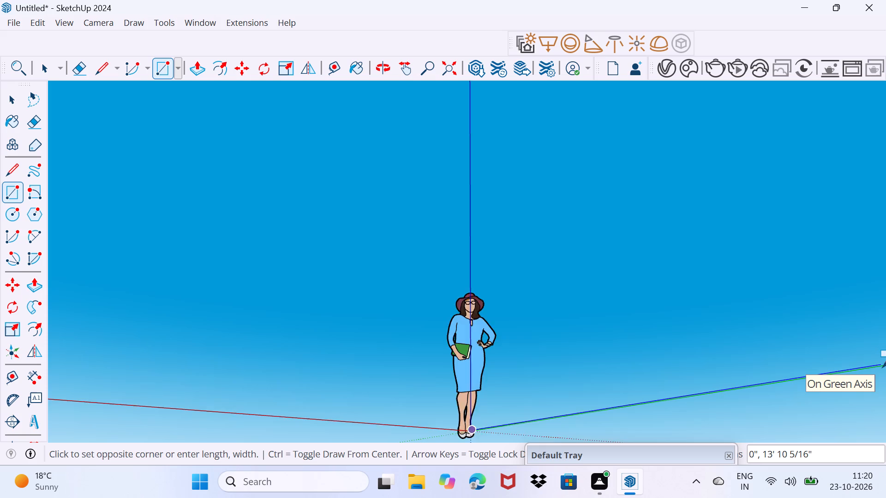
pyautogui.scroll(1, 882, 367)
pyautogui.scroll(-5, 882, 367)
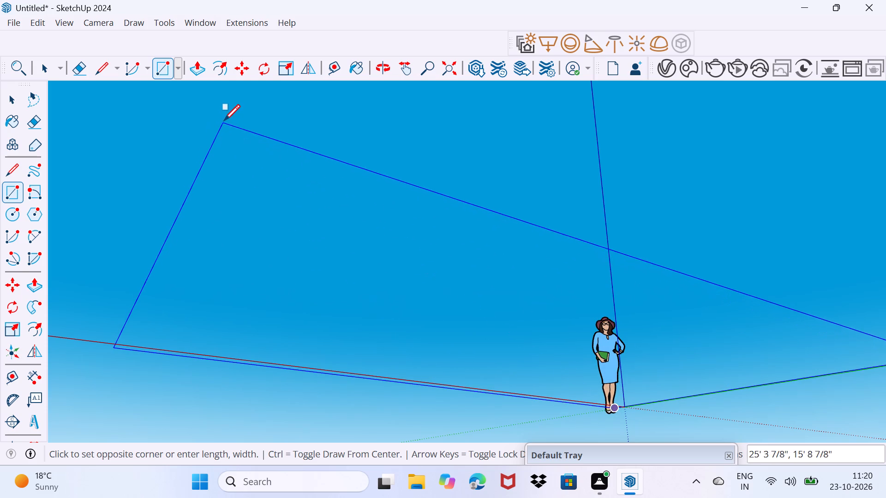
pyautogui.click(234, 98)
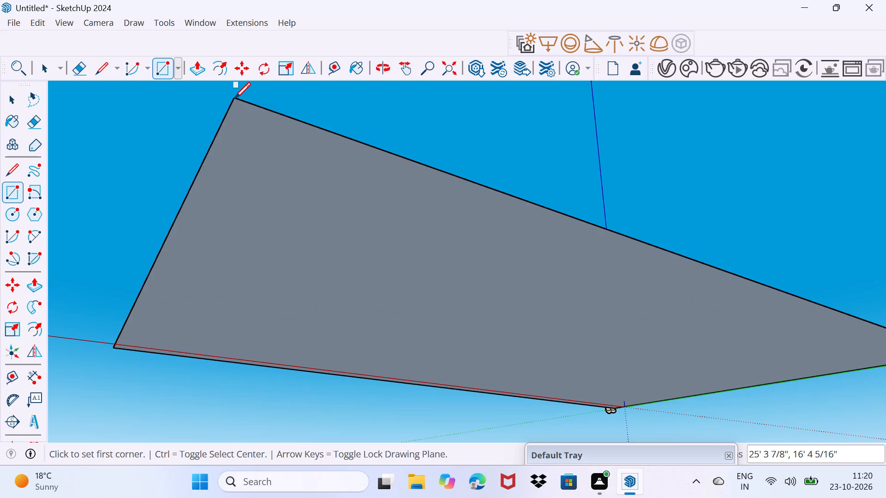
# Extrude the ground rectangle upward with Push/Pull into a box about 7' 5 7/8" high.
pyautogui.scroll(-2, 239, 89)
pyautogui.scroll(3, 239, 89)
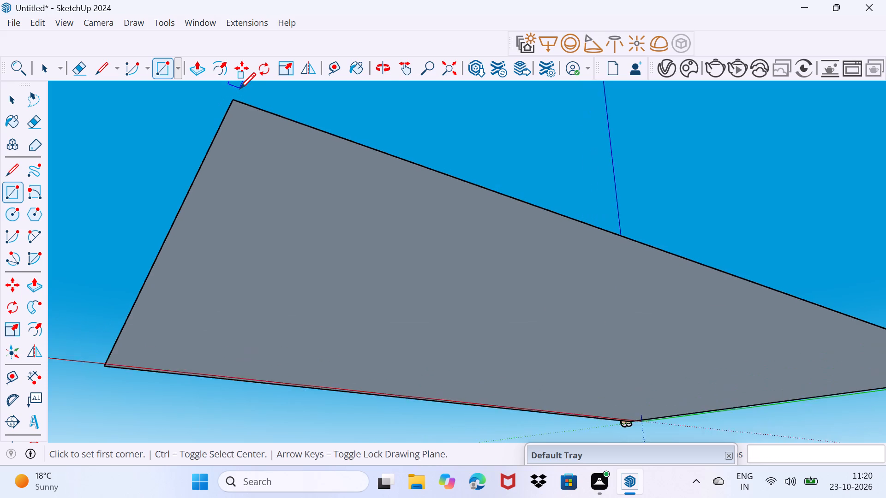
pyautogui.scroll(2, 239, 89)
pyautogui.scroll(-2, 239, 89)
pyautogui.moveTo(239, 89); pyautogui.dragTo(248, 219, button='middle')
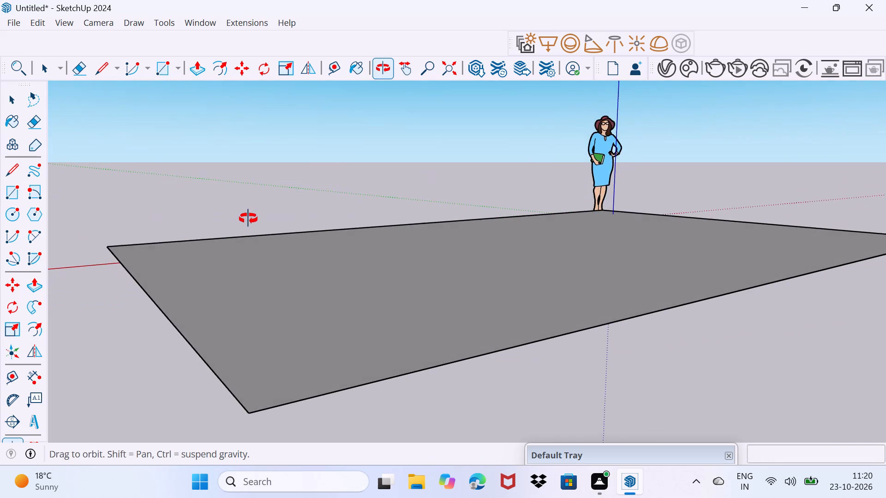
pyautogui.moveTo(248, 219); pyautogui.dragTo(155, 211, button='middle')
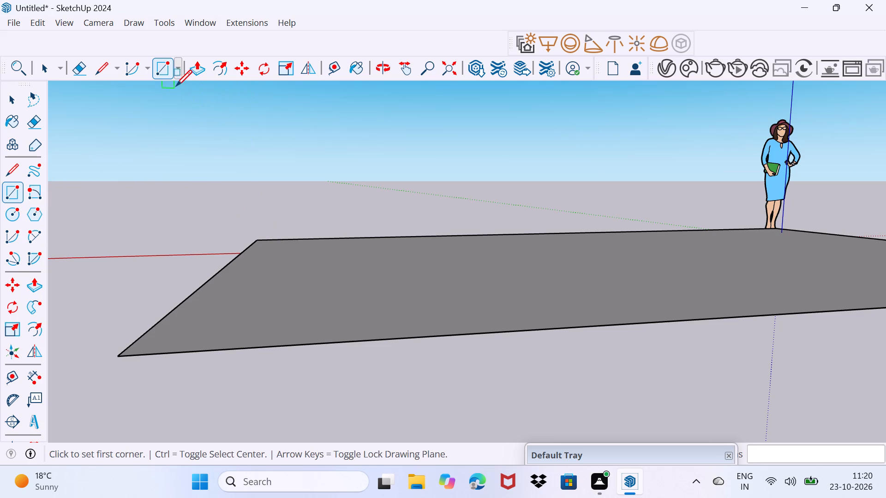
pyautogui.click(195, 75)
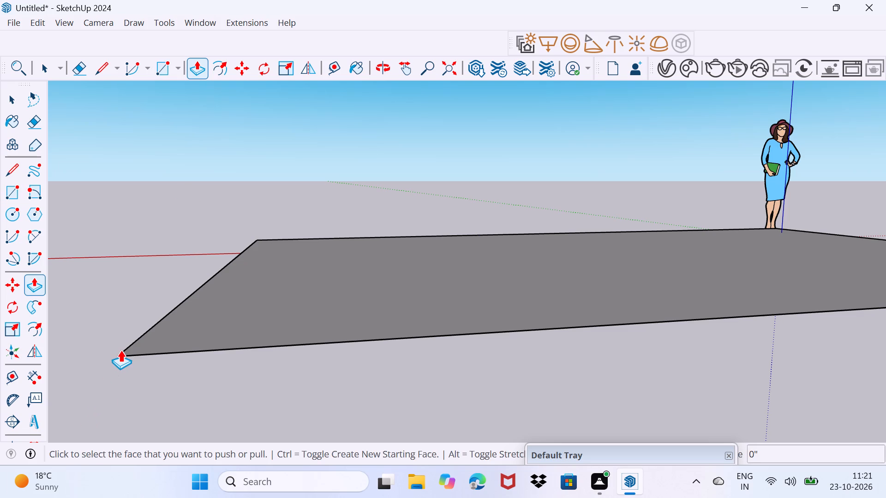
pyautogui.moveTo(120, 350); pyautogui.dragTo(124, 343)
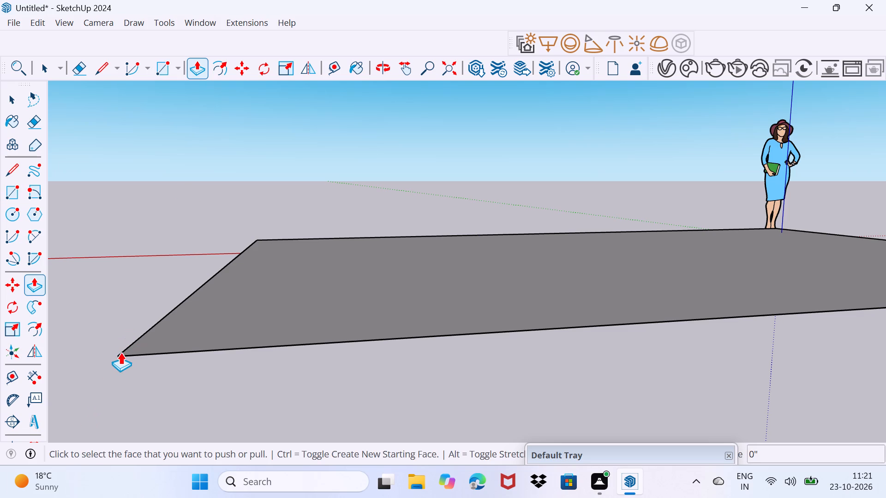
pyautogui.click(120, 350)
pyautogui.moveTo(125, 334); pyautogui.dragTo(133, 272)
pyautogui.moveTo(123, 346); pyautogui.dragTo(124, 340)
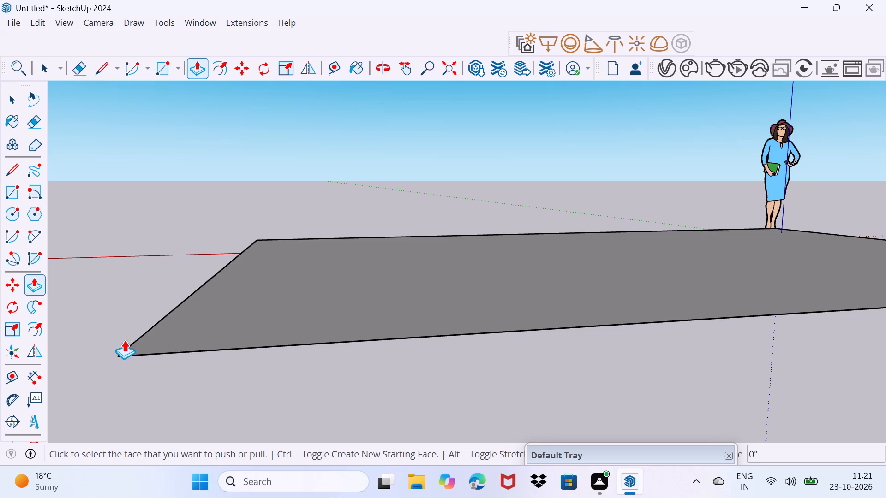
pyautogui.moveTo(124, 340); pyautogui.dragTo(124, 338)
pyautogui.click(121, 347)
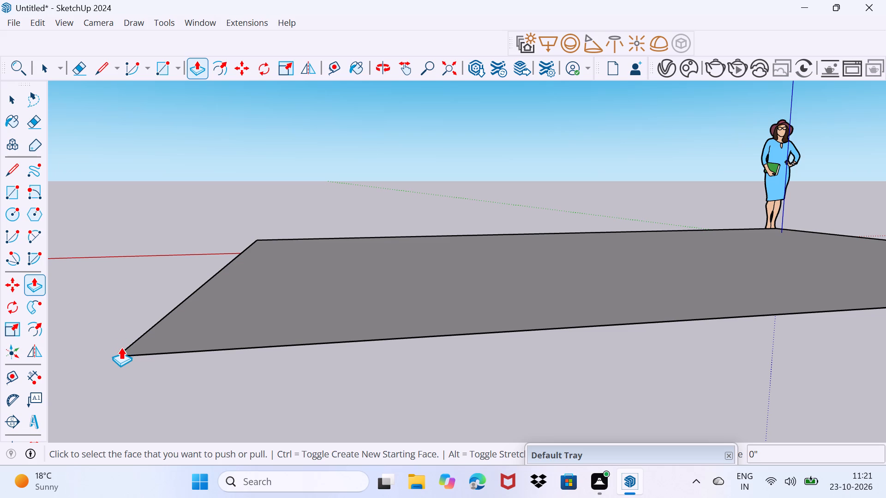
pyautogui.click(121, 347)
pyautogui.moveTo(207, 319); pyautogui.dragTo(224, 153)
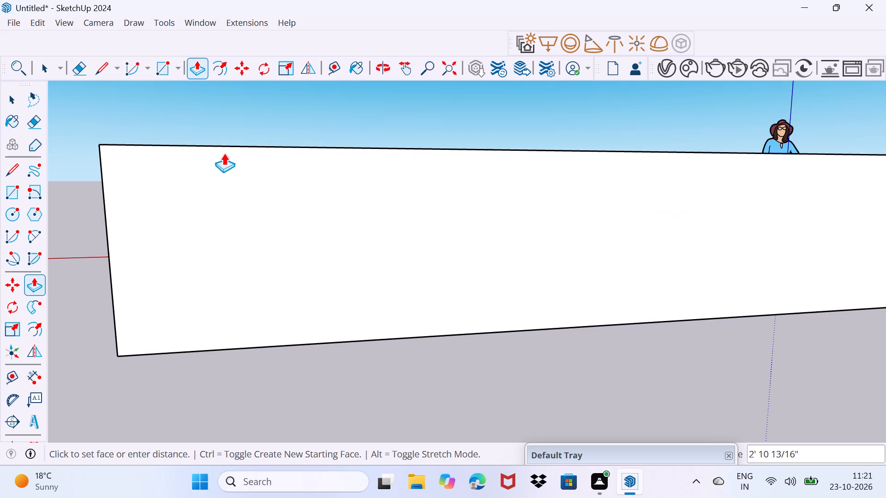
pyautogui.moveTo(224, 153); pyautogui.dragTo(243, 0)
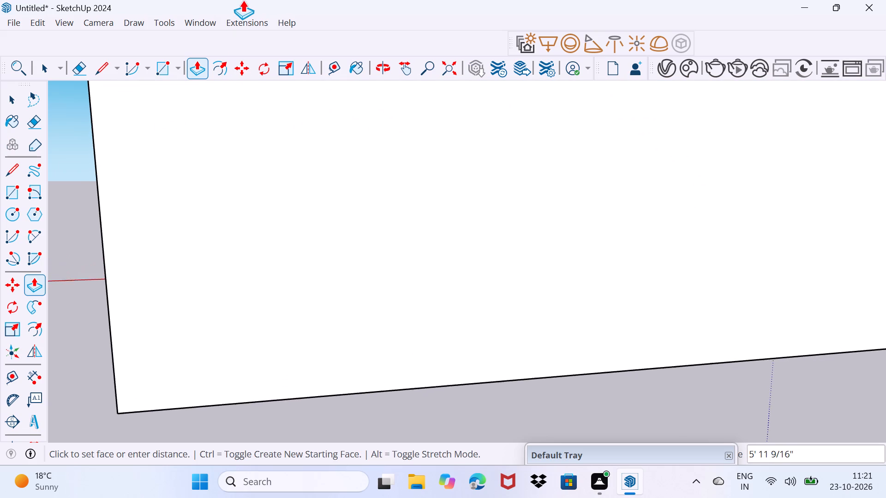
pyautogui.moveTo(243, 0); pyautogui.dragTo(243, 0)
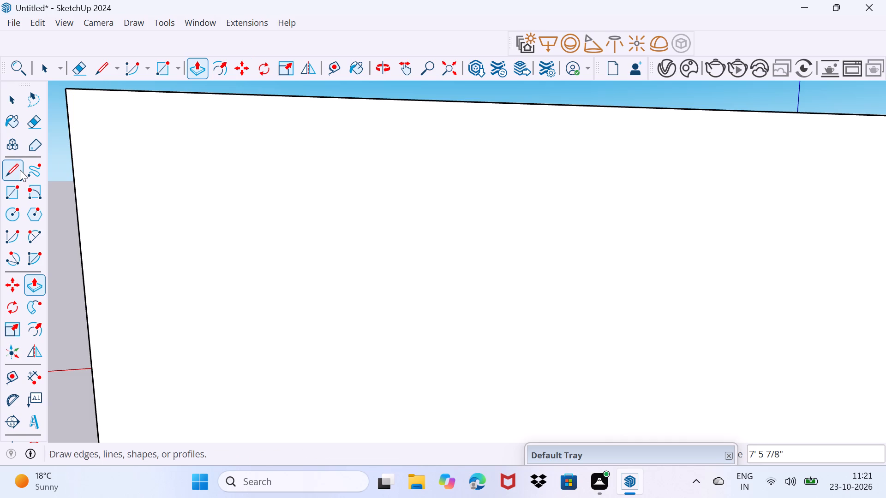
# Push the box's long vertical face opposite the human figure inward about 3 7/8".
pyautogui.click(20, 170)
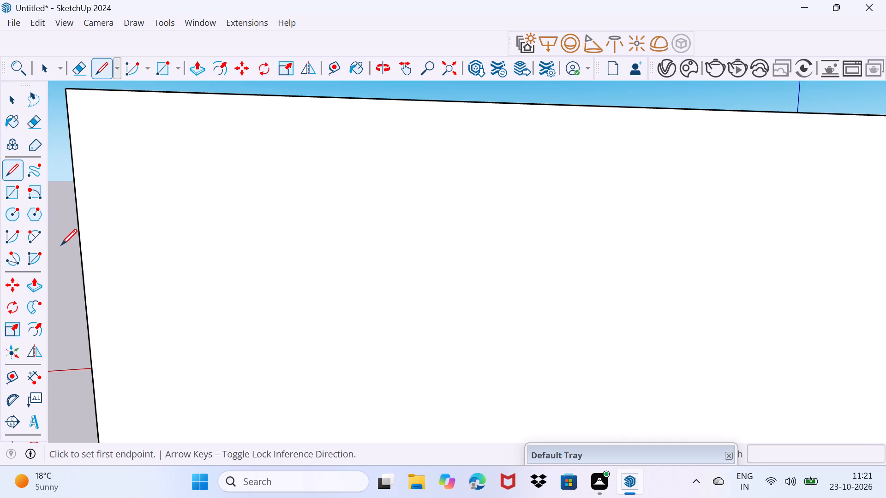
pyautogui.scroll(-9, 61, 245)
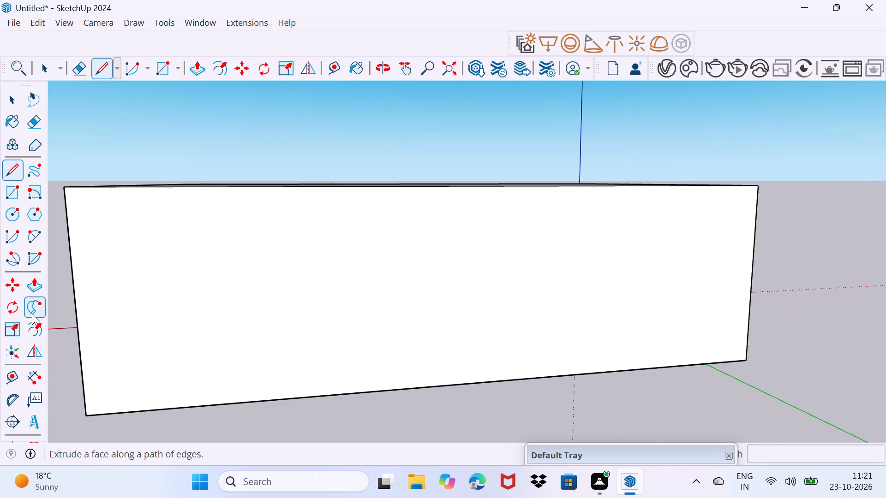
pyautogui.moveTo(32, 314); pyautogui.dragTo(54, 314, button='middle')
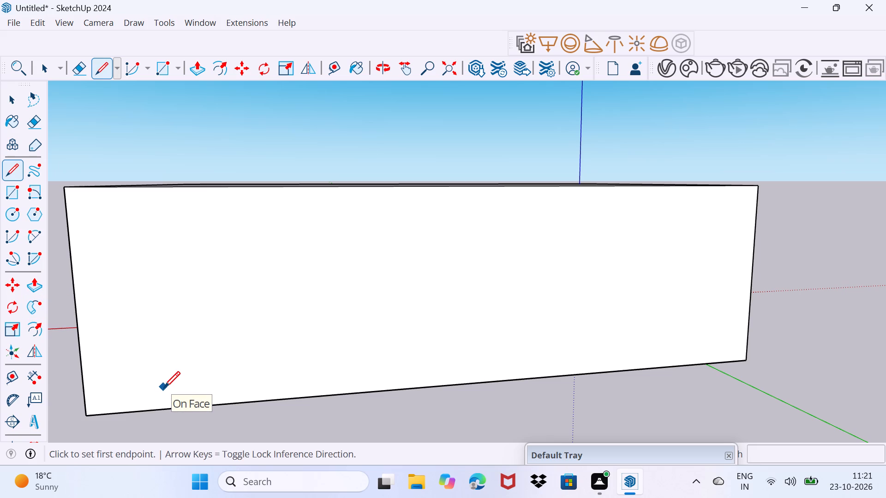
pyautogui.moveTo(164, 387); pyautogui.dragTo(114, 382, button='middle')
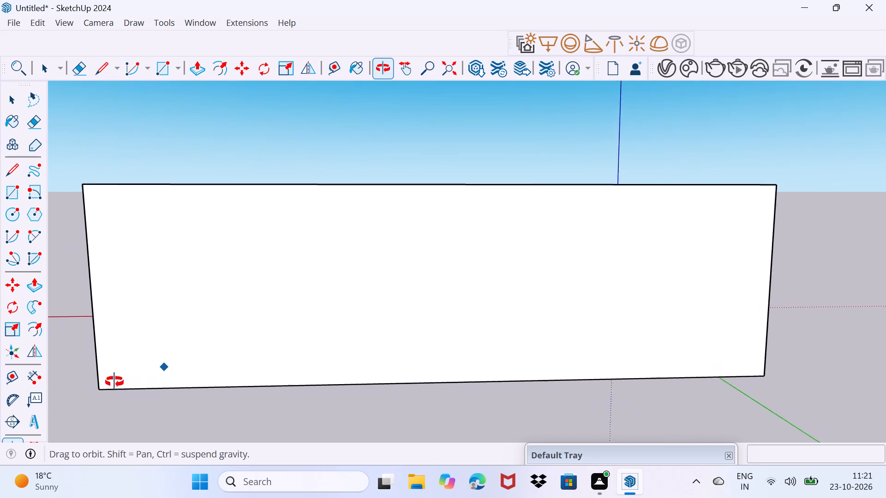
pyautogui.moveTo(114, 382); pyautogui.dragTo(109, 380, button='middle')
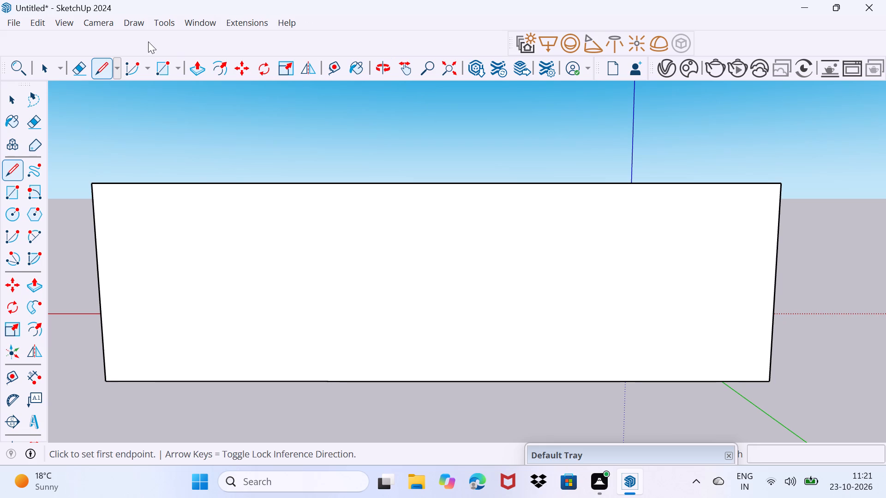
pyautogui.click(196, 69)
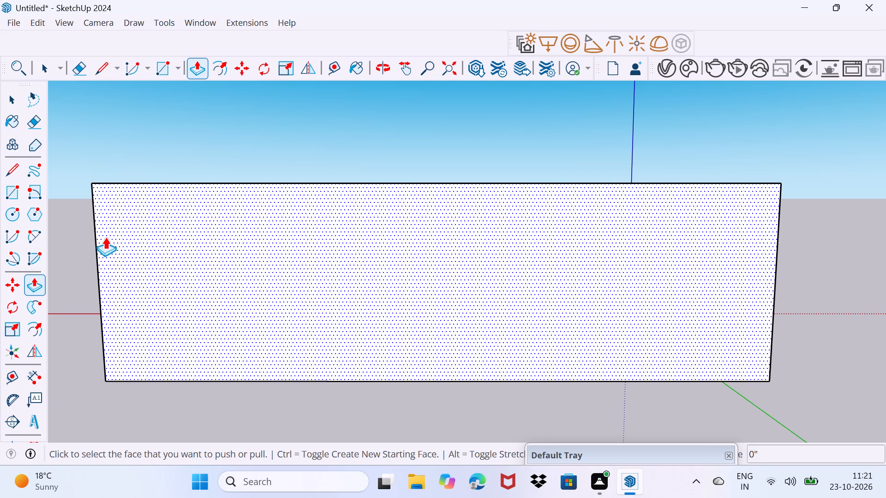
pyautogui.moveTo(97, 193); pyautogui.dragTo(102, 171)
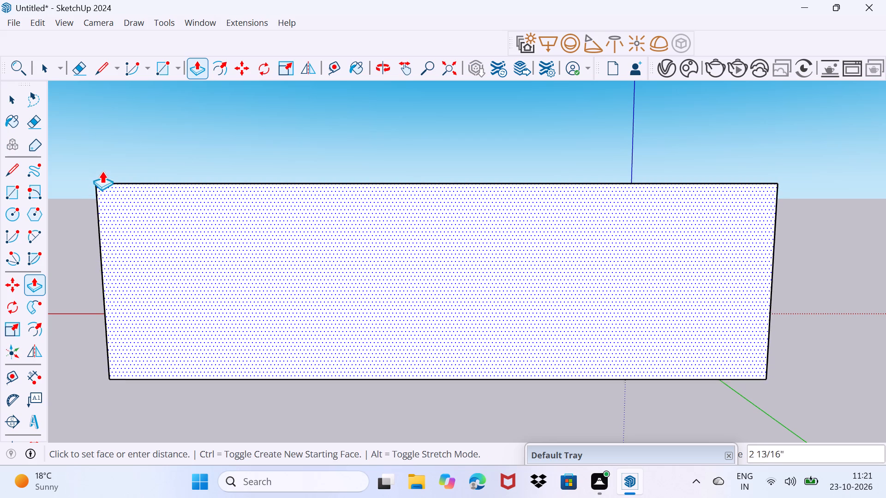
pyautogui.moveTo(102, 171); pyautogui.dragTo(105, 148)
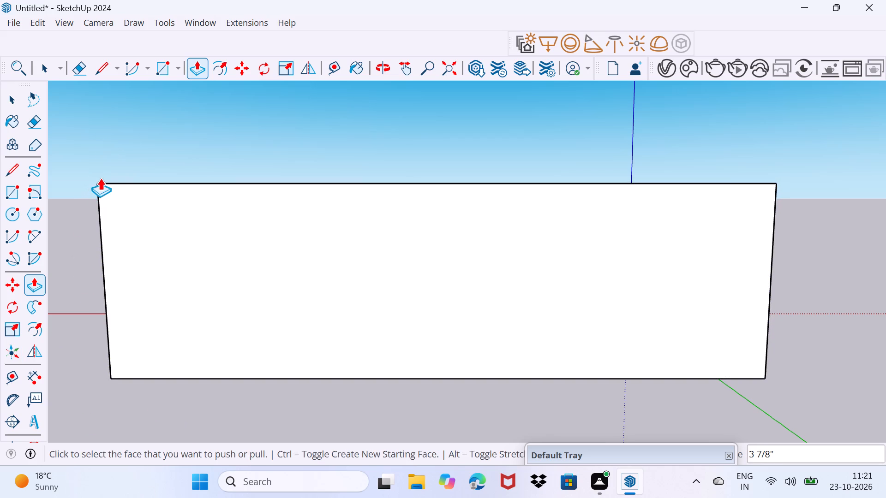
# Pull the same long vertical face outward with Push/Pull to deepen the box.
pyautogui.moveTo(100, 178); pyautogui.dragTo(110, 190)
pyautogui.moveTo(110, 205); pyautogui.dragTo(114, 174)
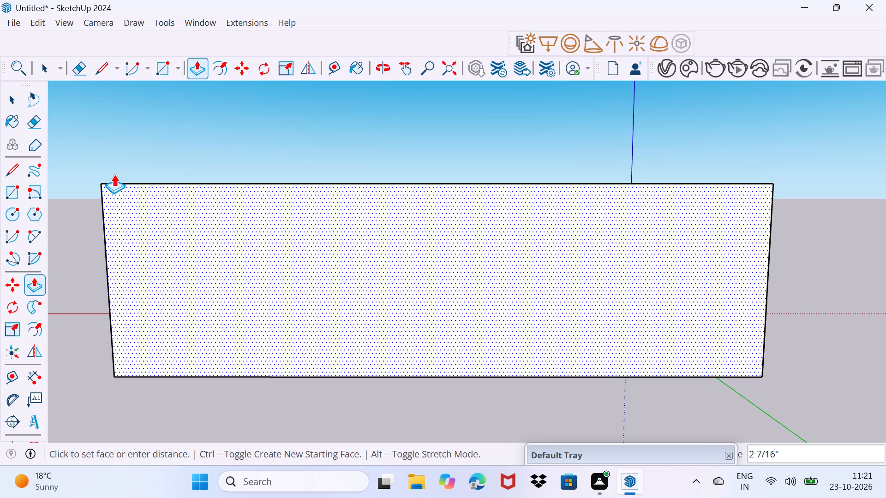
pyautogui.moveTo(114, 174); pyautogui.dragTo(126, 318)
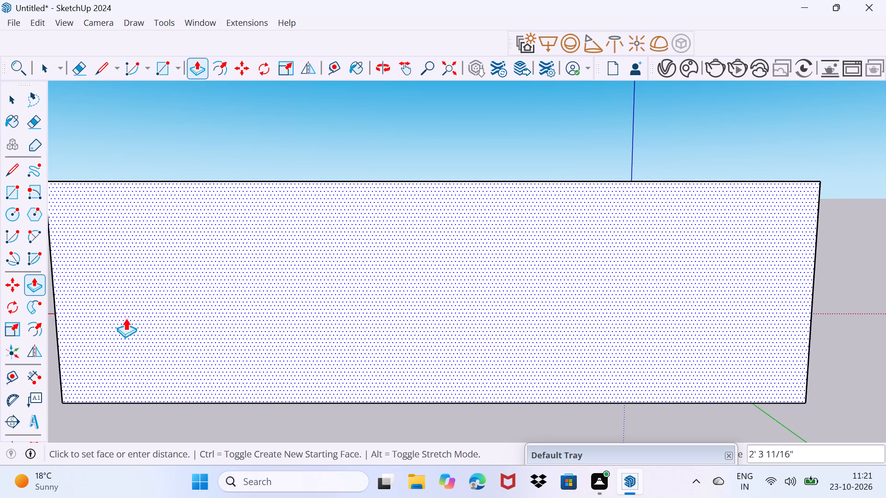
pyautogui.moveTo(126, 318); pyautogui.dragTo(173, 30)
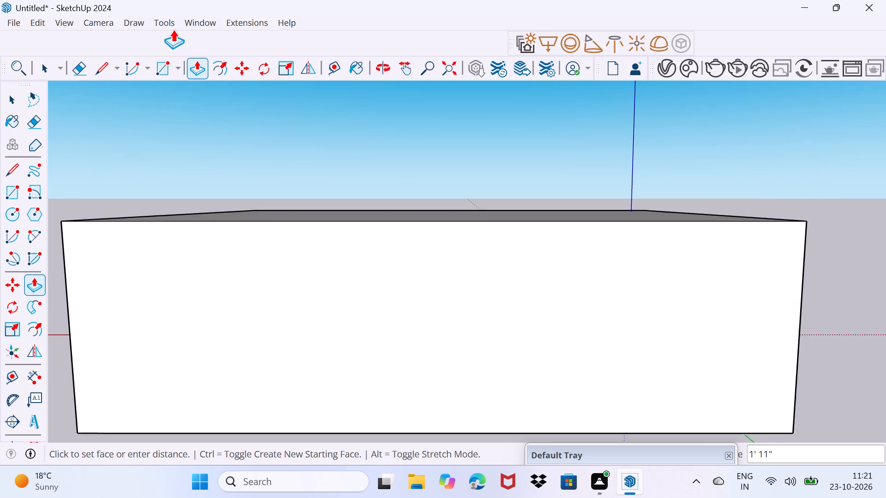
pyautogui.moveTo(173, 30); pyautogui.dragTo(173, 39)
pyautogui.moveTo(180, 111); pyautogui.dragTo(192, 386)
# Examine the box's top, underside and side faces from several angles.
pyautogui.scroll(-1, 192, 389)
pyautogui.scroll(3, 192, 389)
pyautogui.scroll(-6, 192, 389)
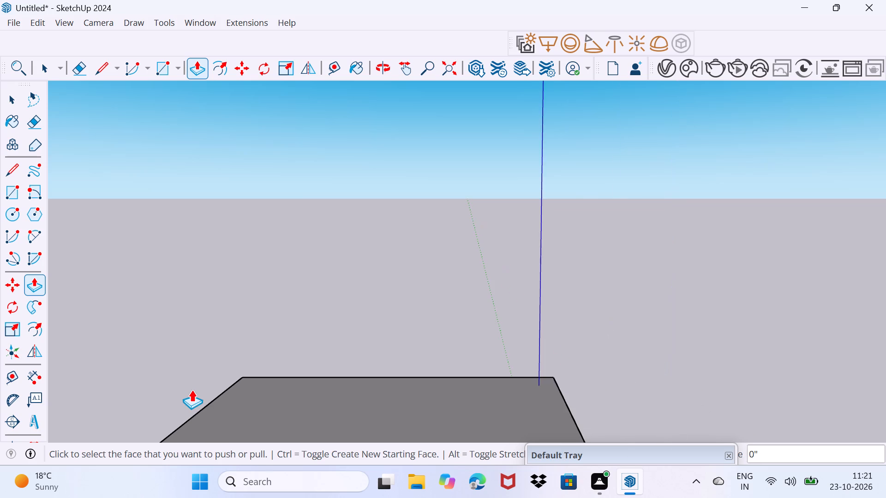
pyautogui.scroll(-5, 192, 390)
pyautogui.moveTo(188, 394); pyautogui.dragTo(195, 169, button='middle')
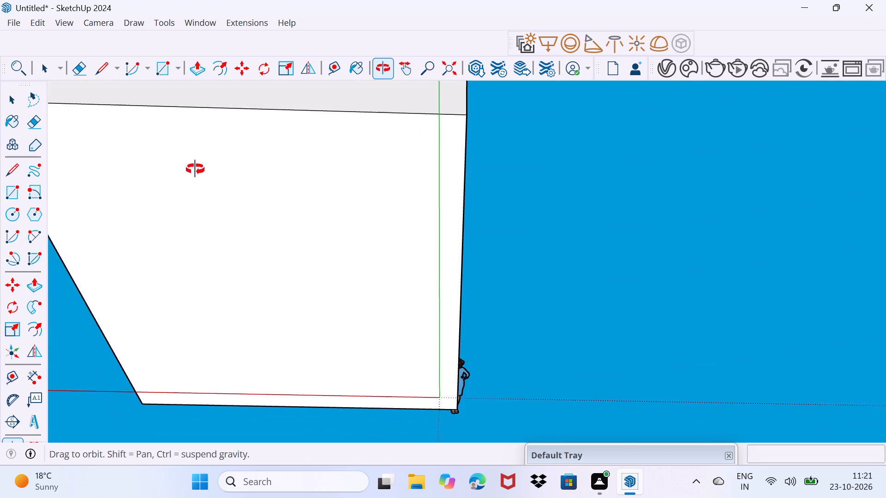
pyautogui.moveTo(195, 169); pyautogui.dragTo(192, 291, button='middle')
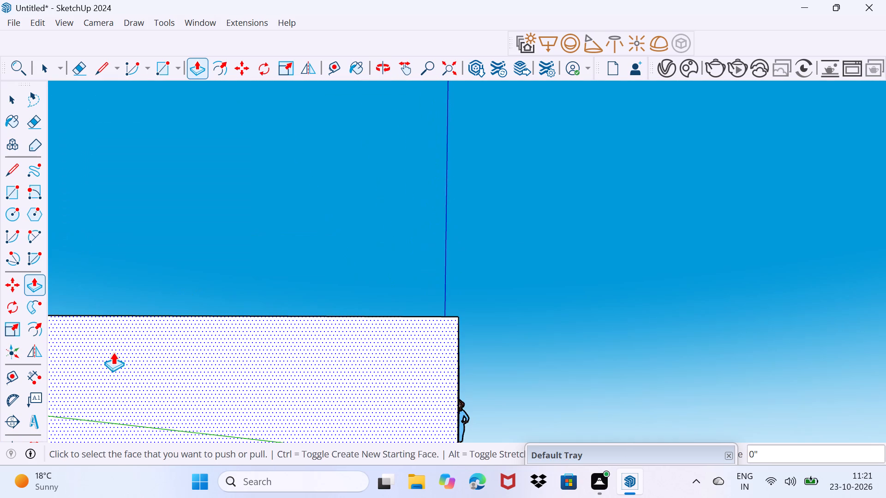
pyautogui.moveTo(113, 352); pyautogui.dragTo(432, 345, button='middle')
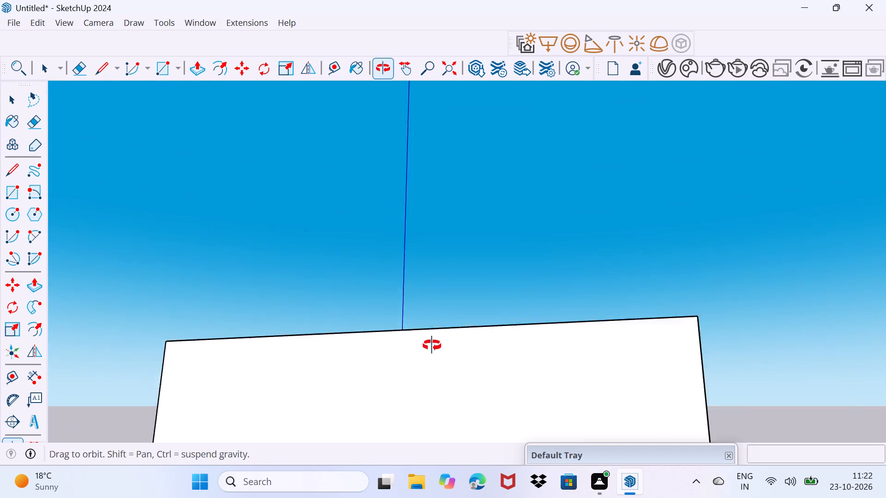
pyautogui.moveTo(432, 345); pyautogui.dragTo(300, 371, button='middle')
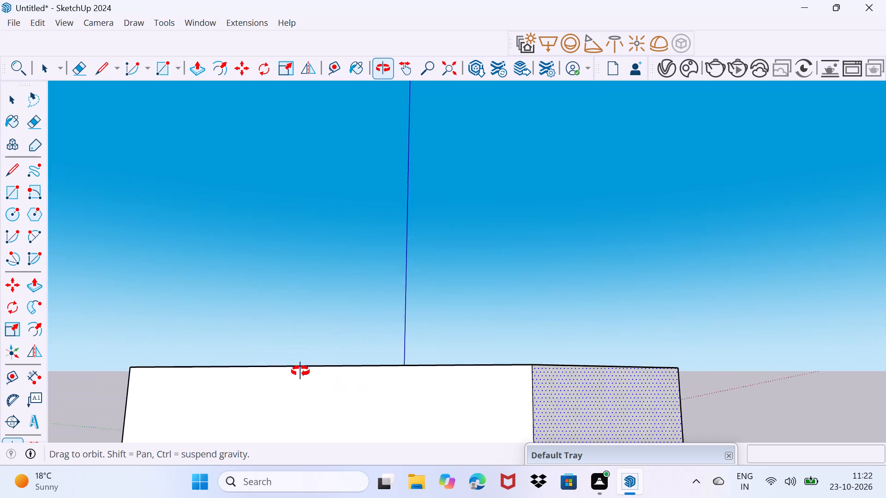
pyautogui.moveTo(300, 371); pyautogui.dragTo(227, 309, button='middle')
pyautogui.moveTo(227, 309); pyautogui.dragTo(208, 353, button='middle')
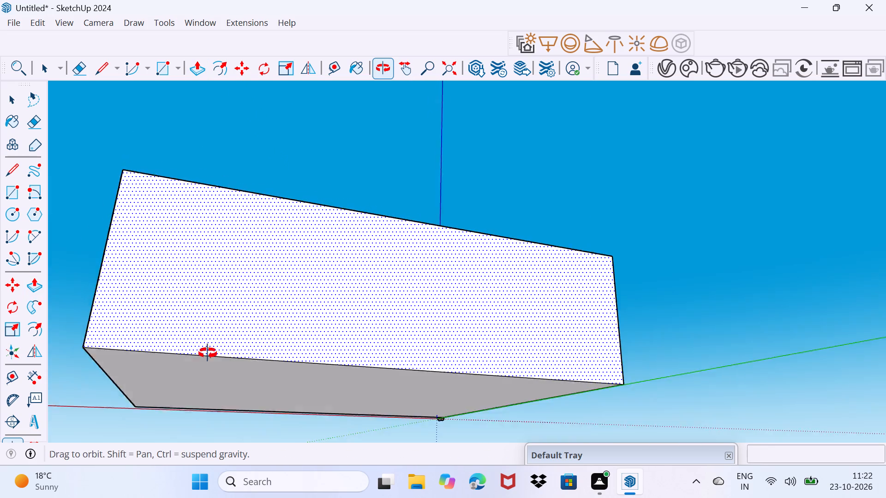
pyautogui.moveTo(208, 353); pyautogui.dragTo(118, 432, button='middle')
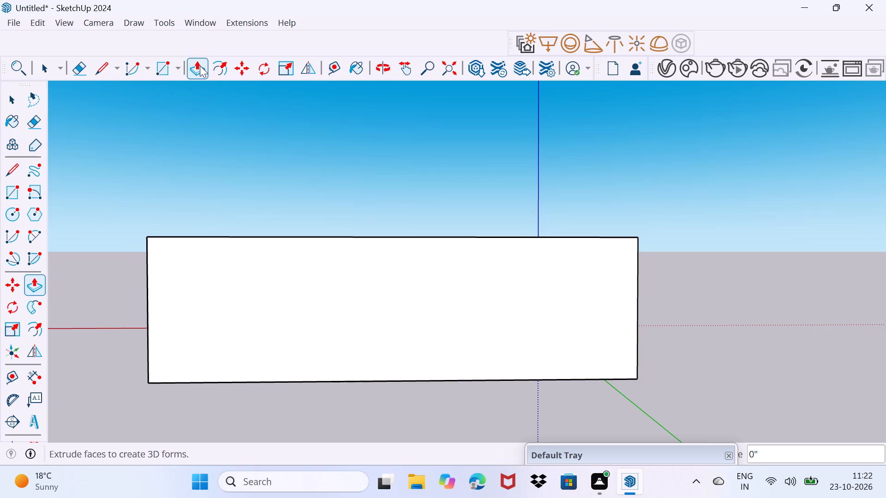
# Extend the box further by pulling its long vertical face opposite the figure outward with Push/Pull.
pyautogui.moveTo(200, 65); pyautogui.dragTo(200, 74)
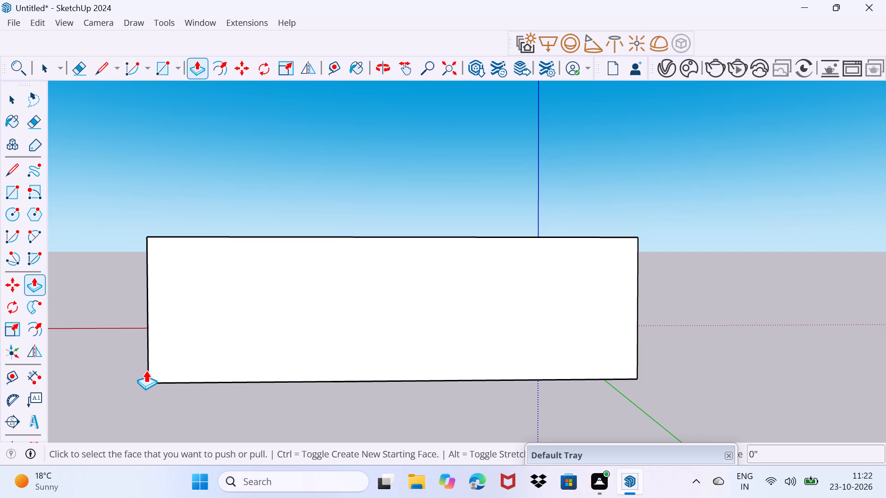
pyautogui.moveTo(146, 370); pyautogui.dragTo(167, 231)
pyautogui.moveTo(144, 229); pyautogui.dragTo(155, 209)
pyautogui.moveTo(150, 232); pyautogui.dragTo(153, 216)
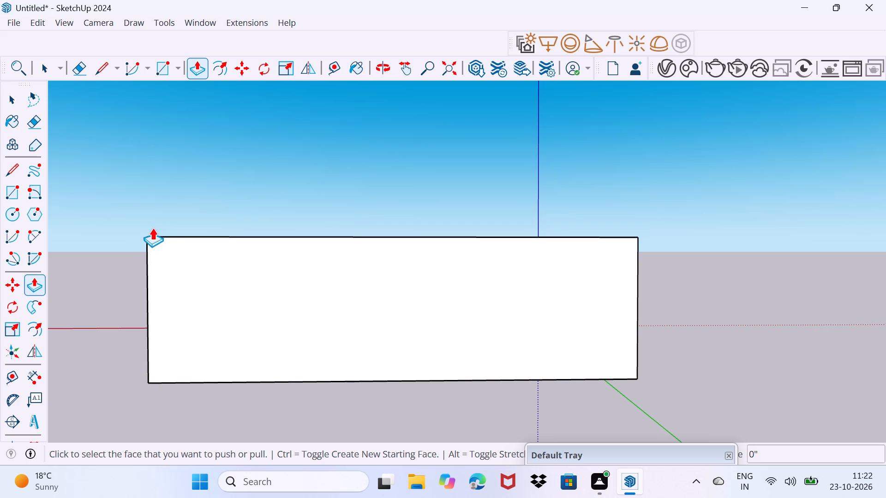
pyautogui.moveTo(152, 228); pyautogui.dragTo(152, 232)
pyautogui.click(153, 258)
pyautogui.moveTo(153, 258); pyautogui.dragTo(160, 223)
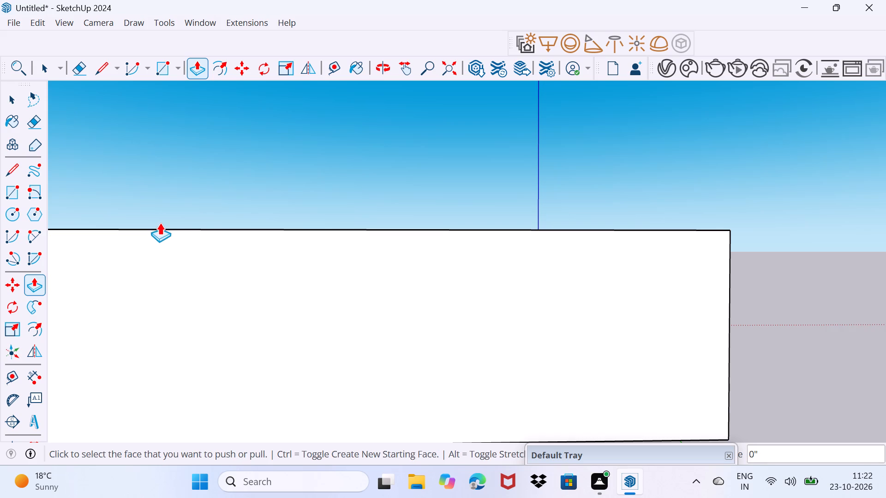
# Collapse the box by pushing its long vertical face inward about 35' 8" with Push/Pull.
pyautogui.moveTo(160, 223); pyautogui.dragTo(184, 243)
pyautogui.moveTo(184, 244); pyautogui.dragTo(193, 198)
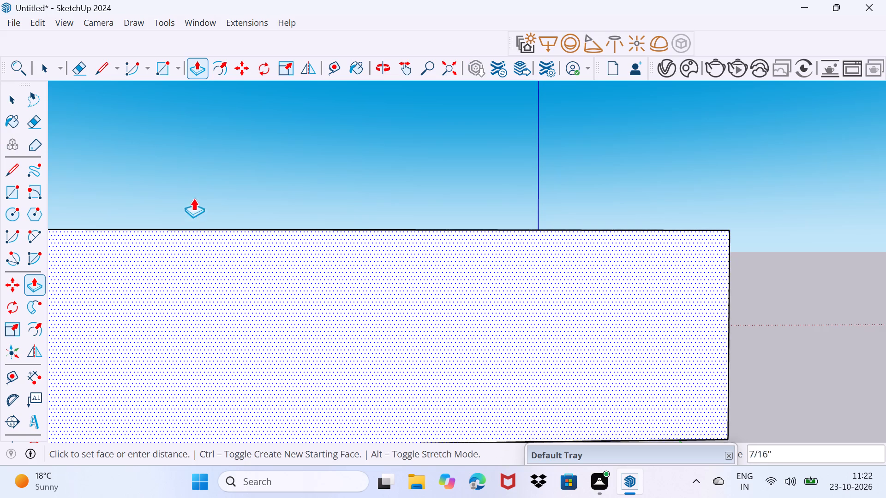
pyautogui.moveTo(193, 198); pyautogui.dragTo(568, 289)
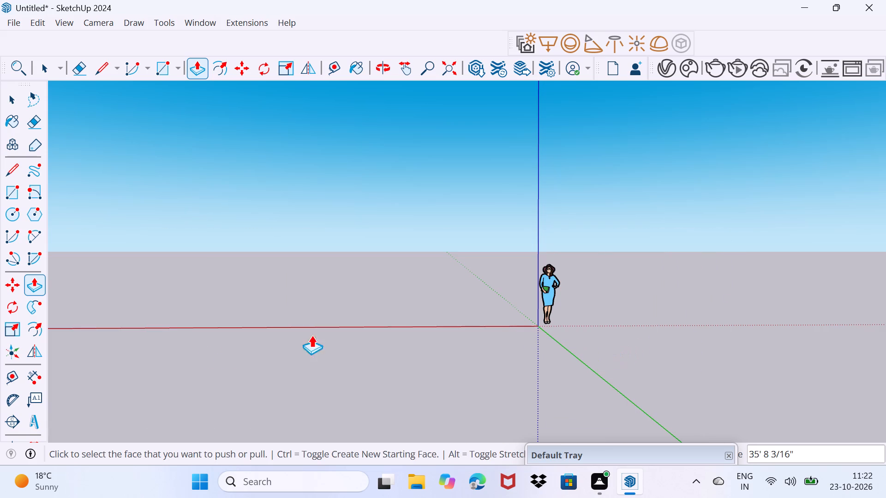
# Inspect the ground around the origin and the human figure for any remaining geometry.
pyautogui.scroll(-3, 202, 351)
pyautogui.scroll(5, 202, 351)
pyautogui.scroll(-6, 202, 351)
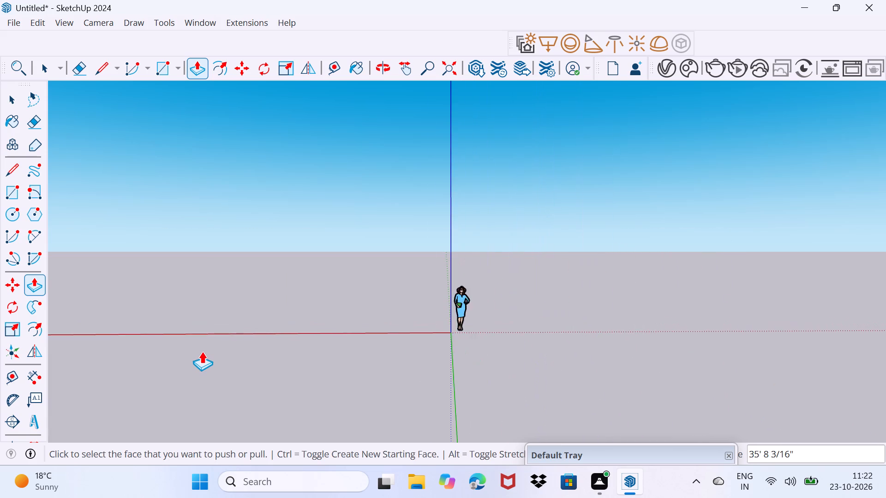
pyautogui.scroll(-12, 202, 351)
pyautogui.scroll(1, 203, 356)
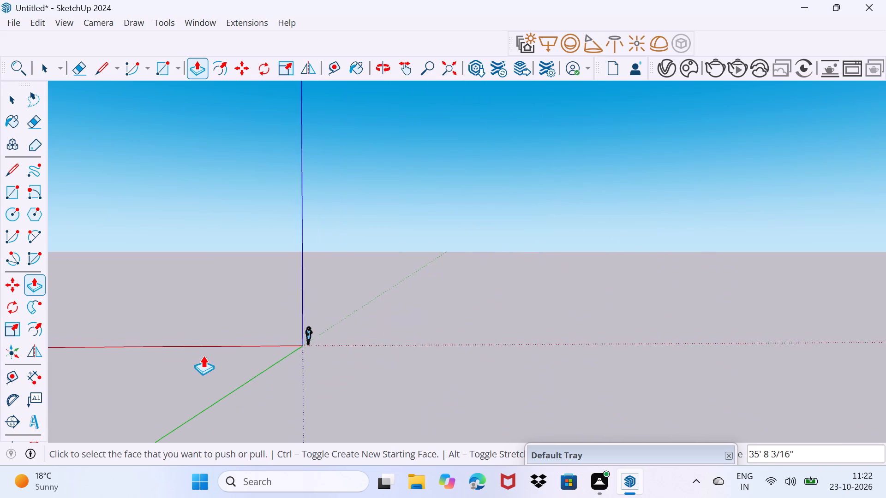
pyautogui.scroll(10, 203, 356)
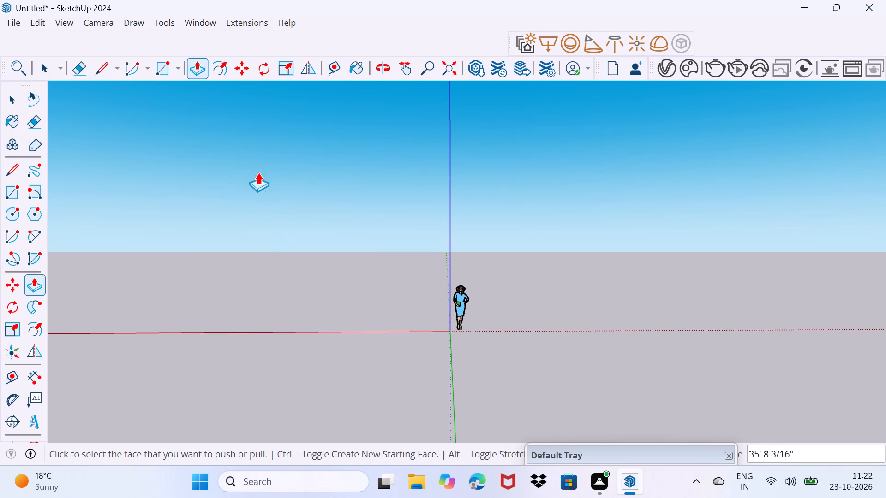
pyautogui.click(459, 68)
pyautogui.click(458, 68)
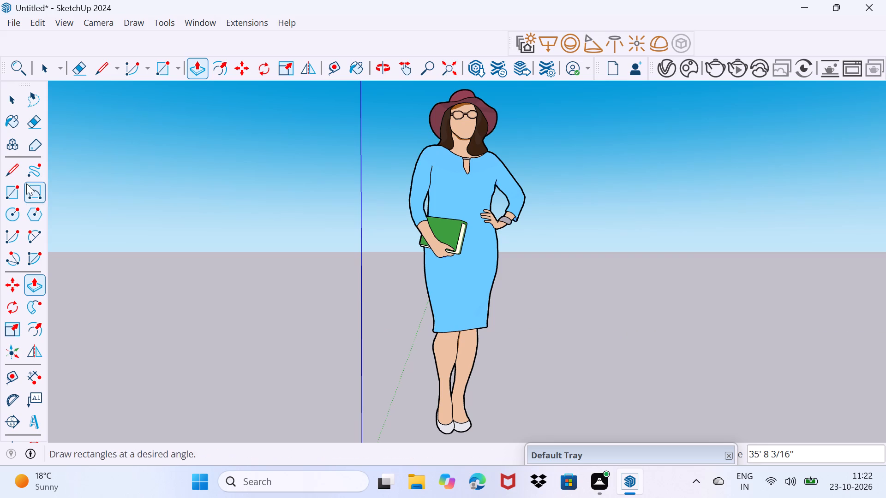
# Draw a narrow upright rectangle about 1/4" by 6" at the origin, along the blue axis.
pyautogui.moveTo(14, 202); pyautogui.dragTo(14, 207)
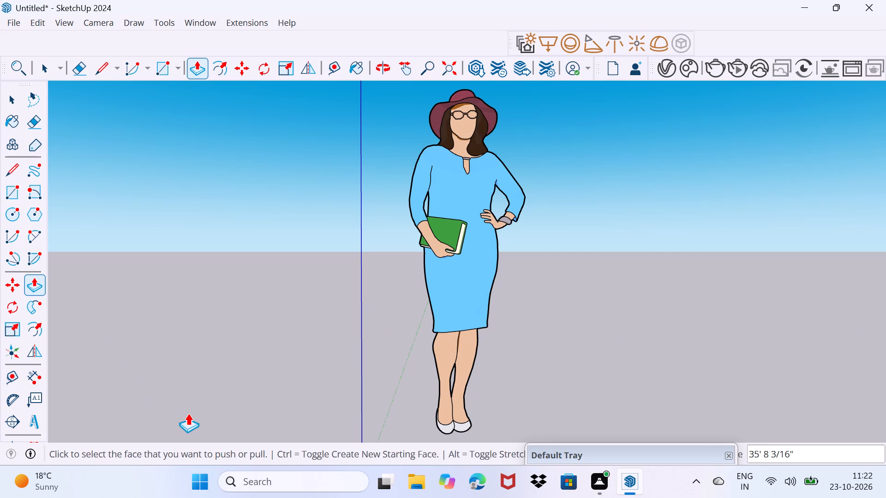
pyautogui.scroll(1, 188, 413)
pyautogui.scroll(-16, 188, 413)
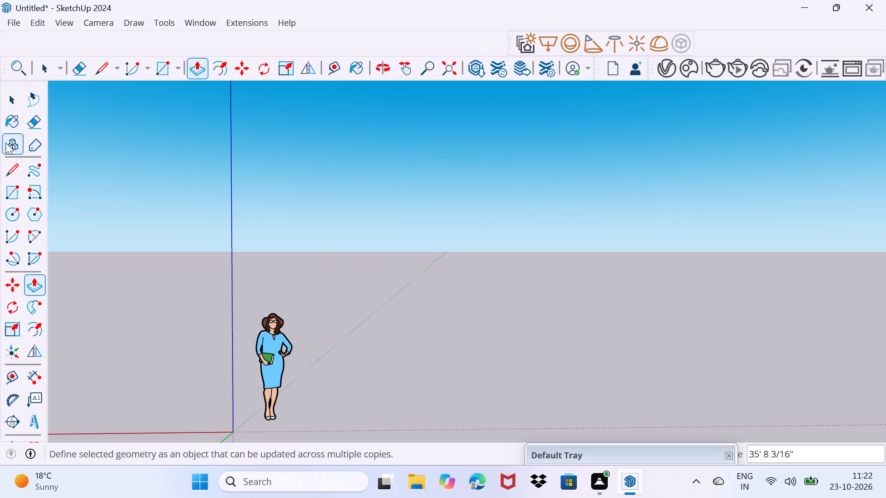
pyautogui.click(12, 202)
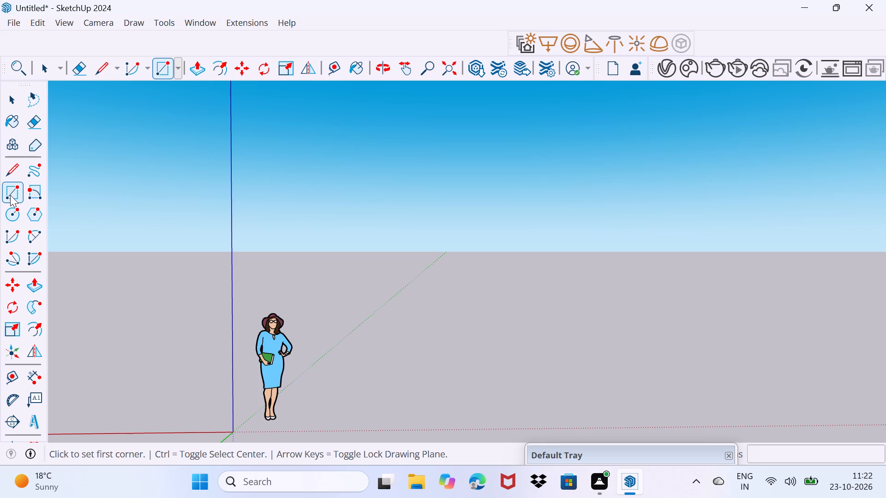
pyautogui.doubleClick(10, 195)
pyautogui.click(177, 68)
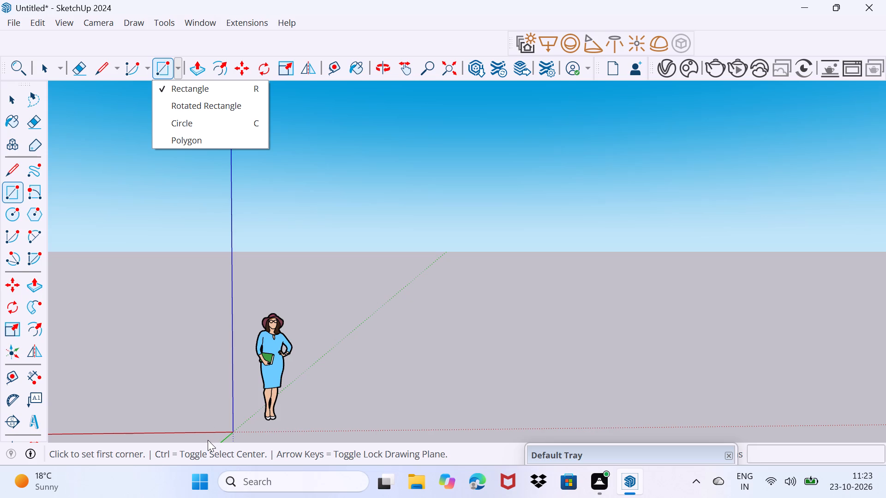
pyautogui.click(233, 423)
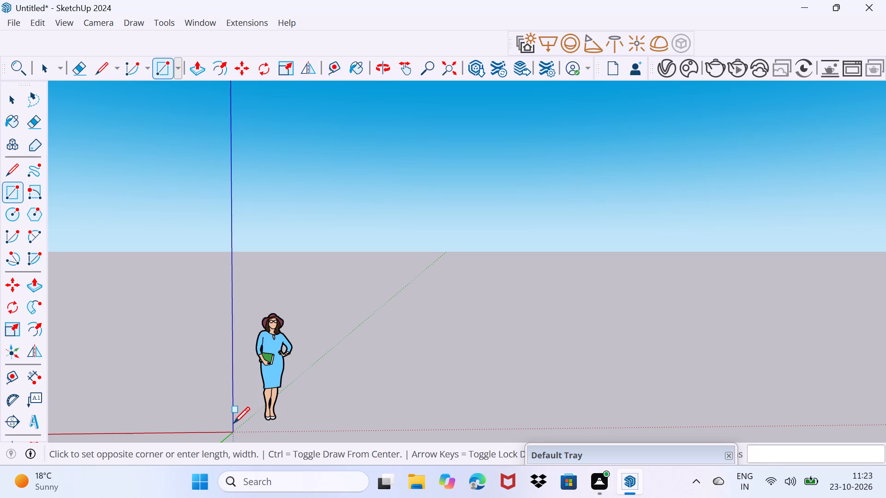
pyautogui.moveTo(233, 432); pyautogui.dragTo(307, 446)
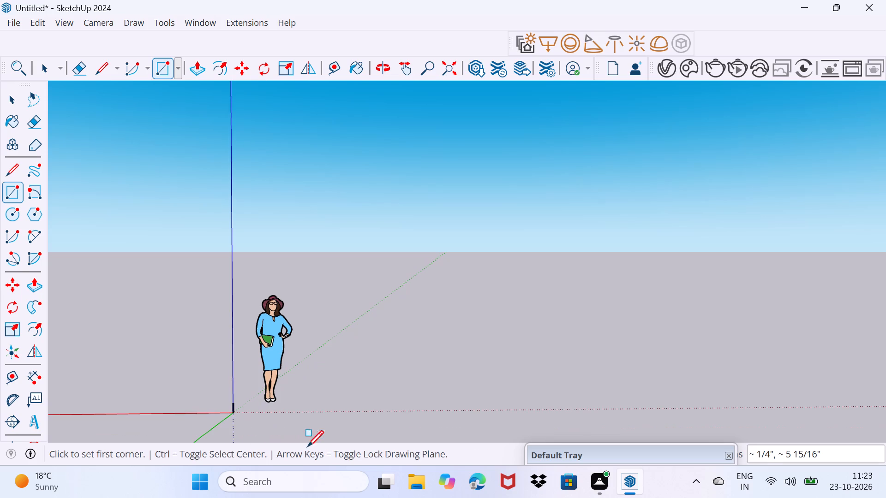
# Draw a vertical rectangle about 31' 5" long and 16' 1" high from the origin along the dotted red axis.
pyautogui.moveTo(307, 446); pyautogui.dragTo(491, 410)
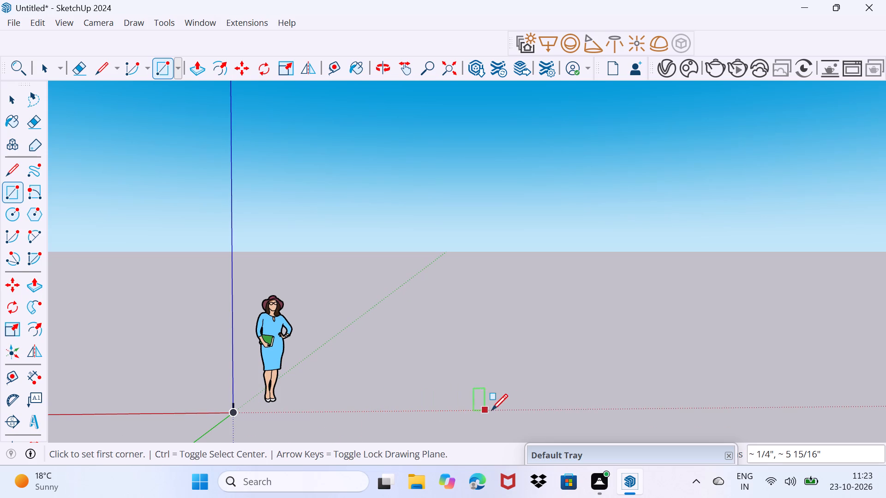
pyautogui.moveTo(491, 410); pyautogui.dragTo(718, 397)
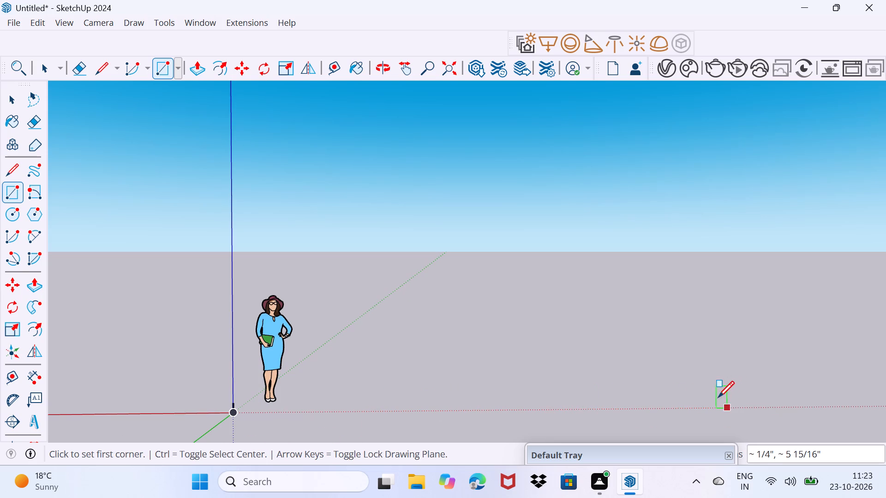
pyautogui.moveTo(718, 397); pyautogui.dragTo(606, 401)
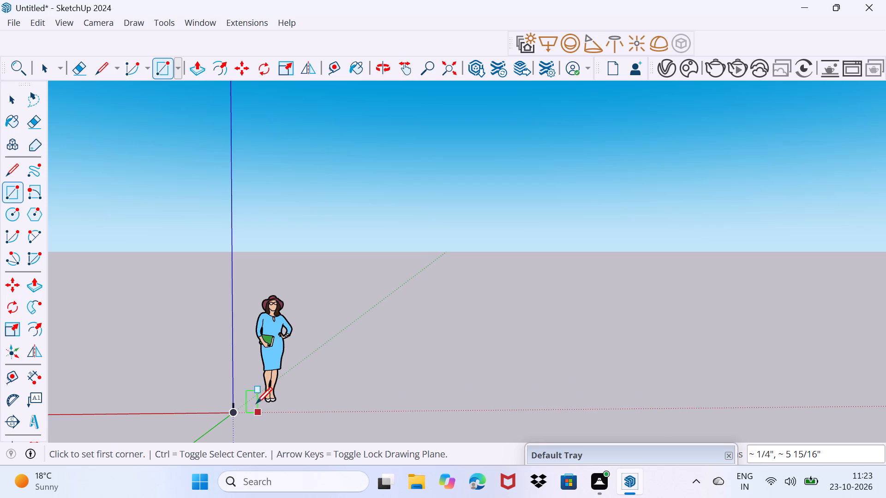
pyautogui.click(238, 413)
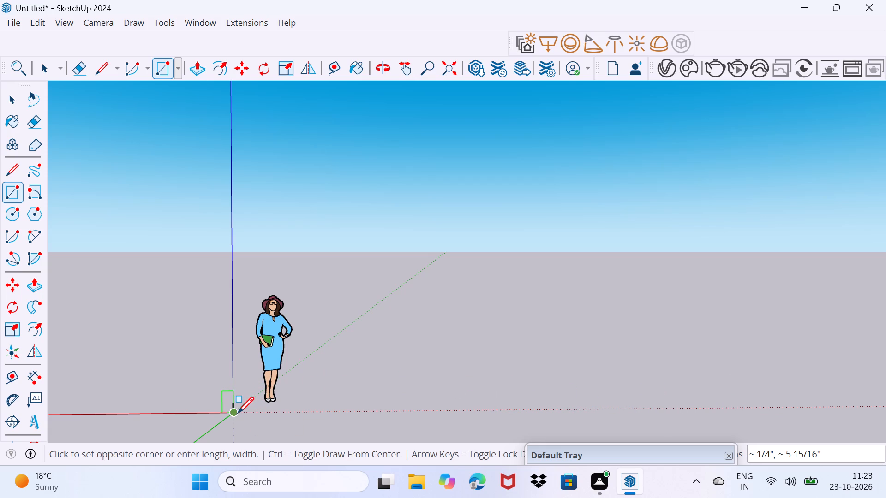
pyautogui.moveTo(237, 413); pyautogui.dragTo(549, 394)
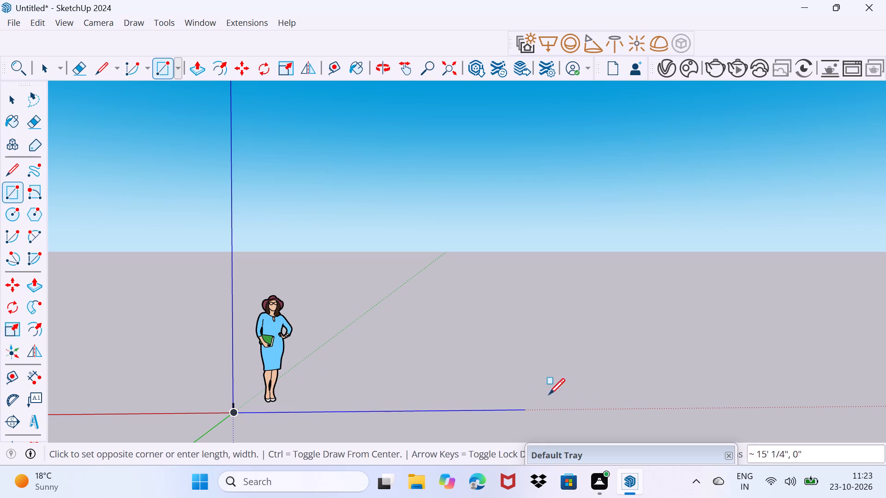
pyautogui.moveTo(549, 394); pyautogui.dragTo(681, 179)
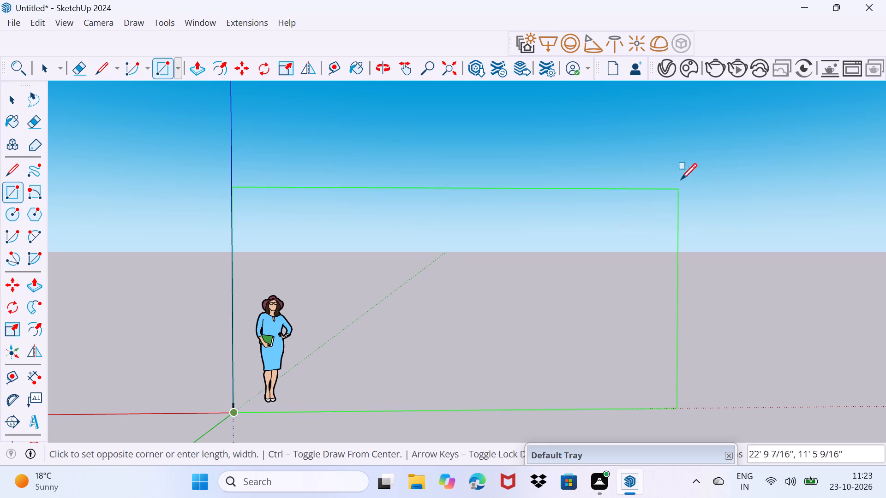
pyautogui.moveTo(681, 179); pyautogui.dragTo(797, 101)
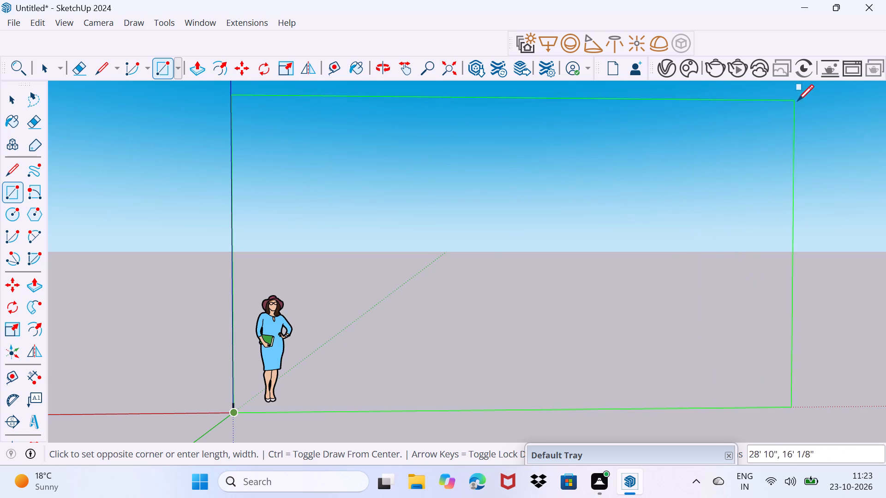
pyautogui.moveTo(797, 101); pyautogui.dragTo(843, 100)
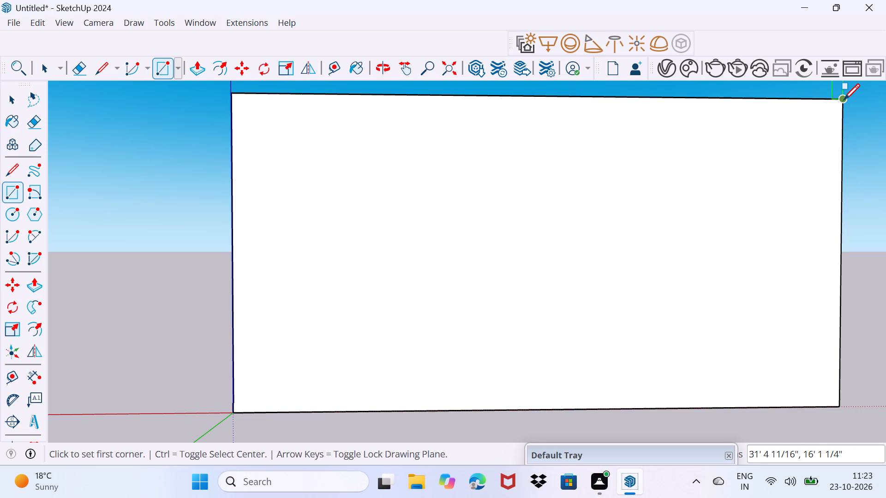
# Examine the vertical rectangle edge-on and from its reverse side, with the human figure in front.
pyautogui.moveTo(783, 253); pyautogui.dragTo(752, 267, button='middle')
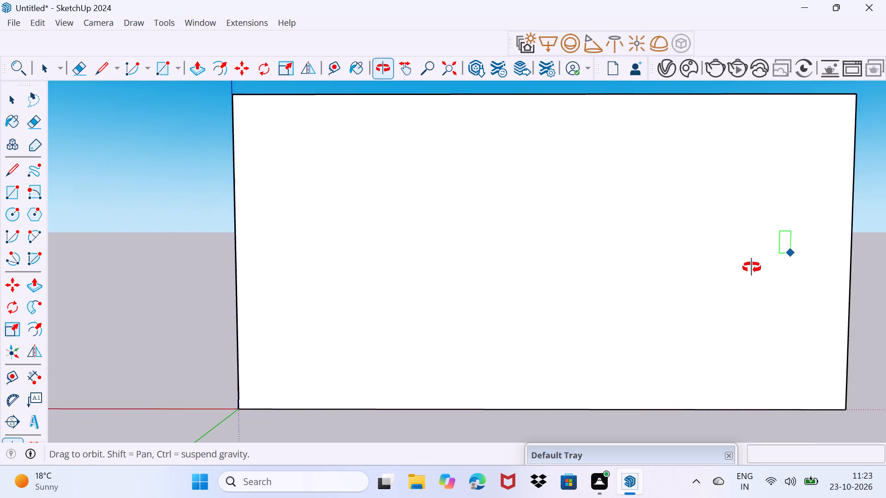
pyautogui.moveTo(752, 267); pyautogui.dragTo(405, 294, button='middle')
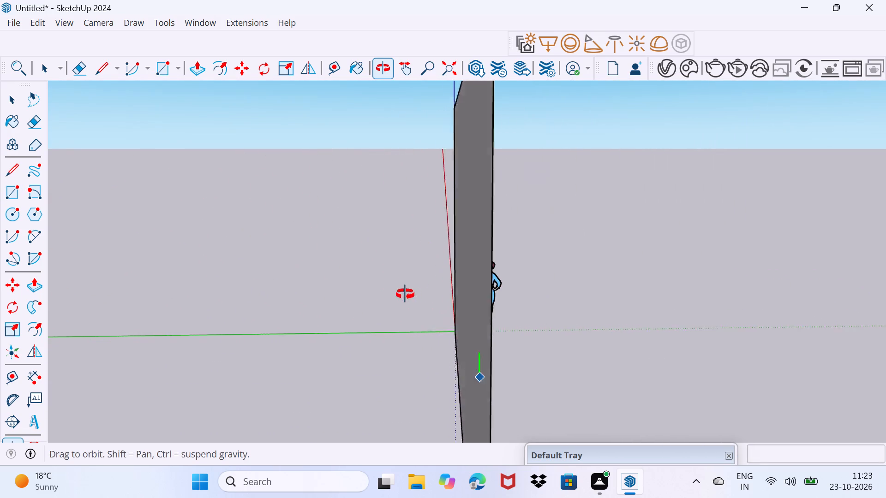
pyautogui.moveTo(405, 294); pyautogui.dragTo(401, 294, button='middle')
pyautogui.moveTo(400, 295); pyautogui.dragTo(388, 295, button='middle')
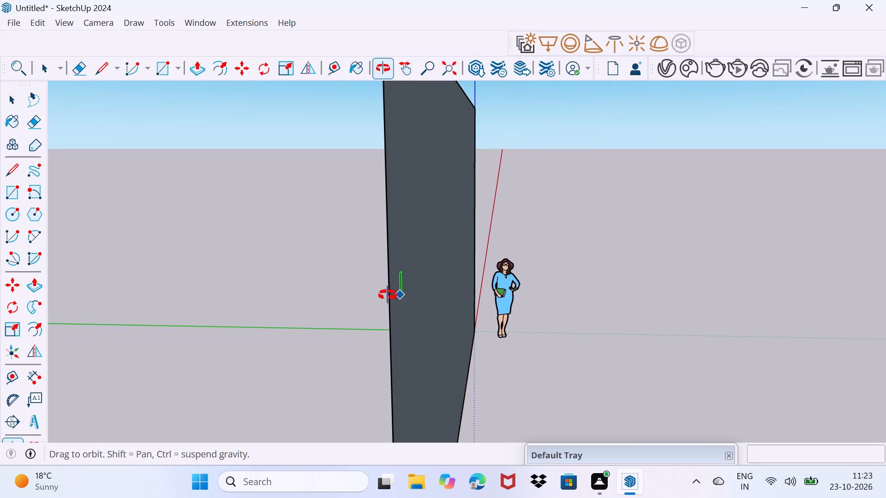
pyautogui.moveTo(388, 295); pyautogui.dragTo(227, 299, button='middle')
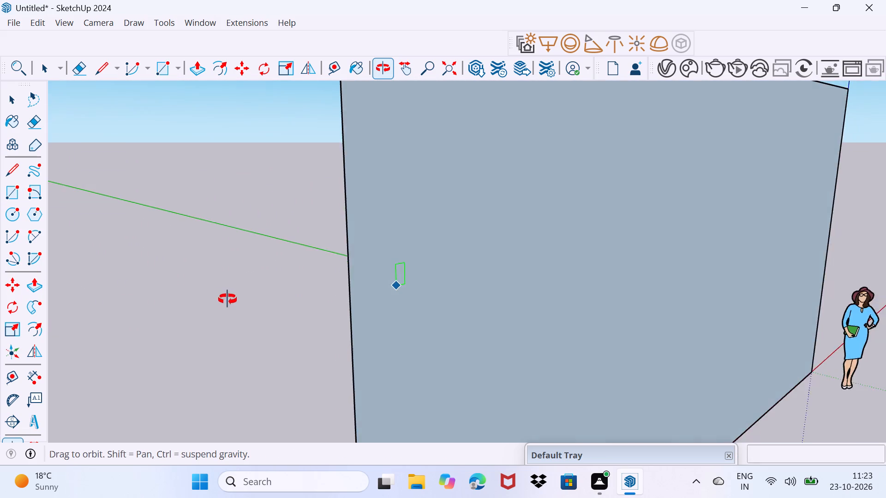
pyautogui.moveTo(227, 299); pyautogui.dragTo(7, 132, button='middle')
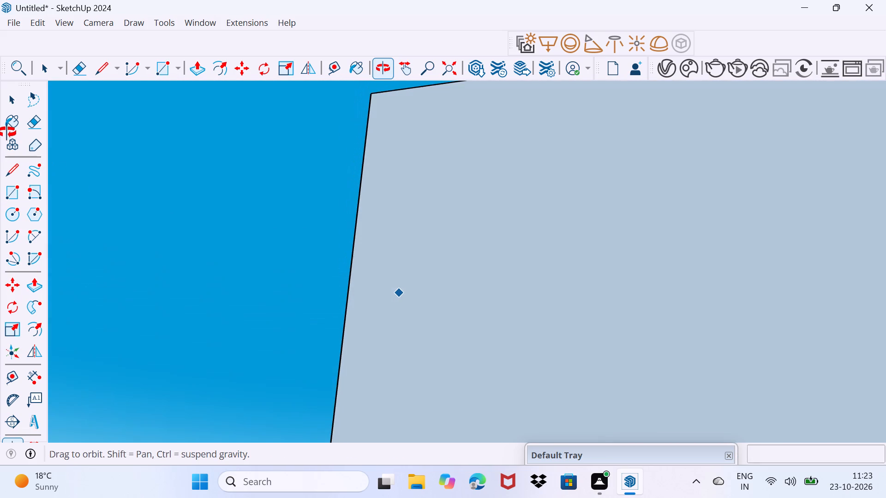
pyautogui.moveTo(7, 132); pyautogui.dragTo(10, 175, button='middle')
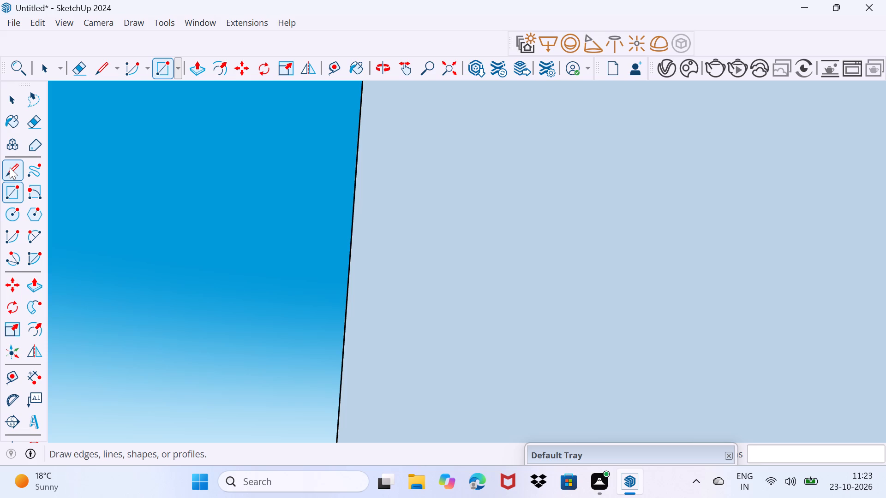
pyautogui.click(10, 167)
pyautogui.scroll(-5, 52, 195)
pyautogui.middleClick(52, 195)
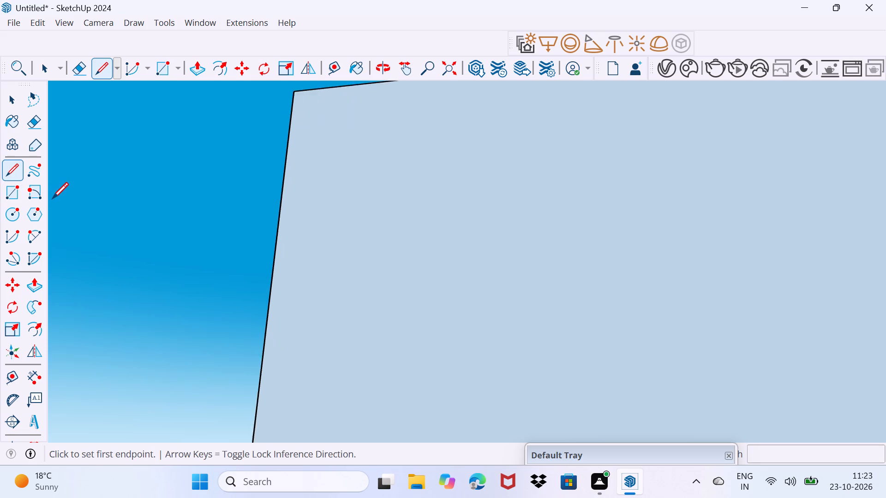
pyautogui.scroll(-18, 52, 198)
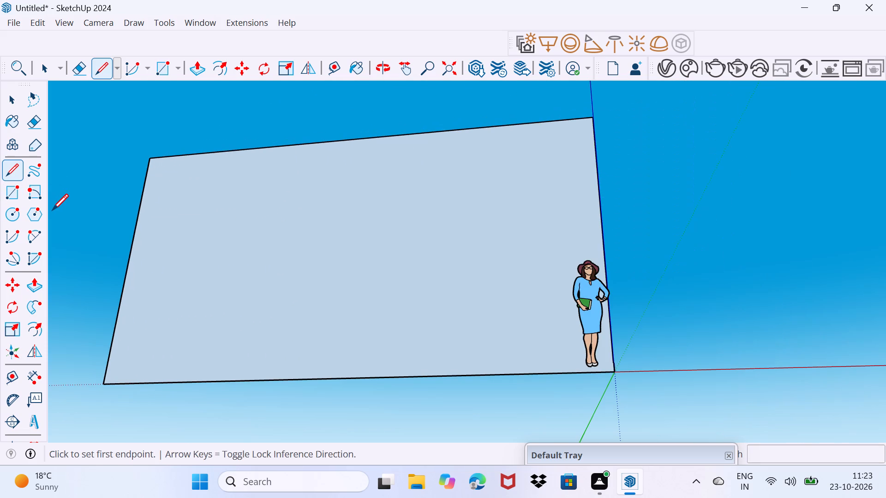
pyautogui.moveTo(52, 211); pyautogui.dragTo(39, 320, button='middle')
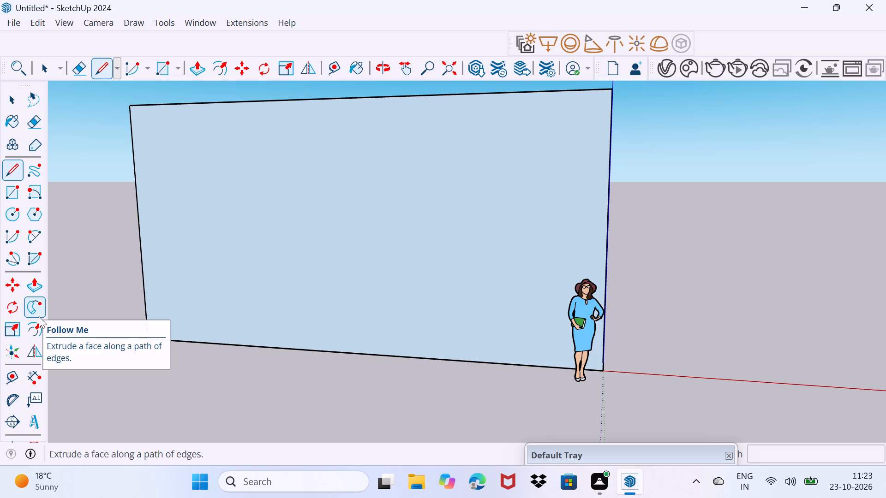
# Move the rectangle's upper corner farthest from the blue axis by about 1 1/16".
pyautogui.click(237, 70)
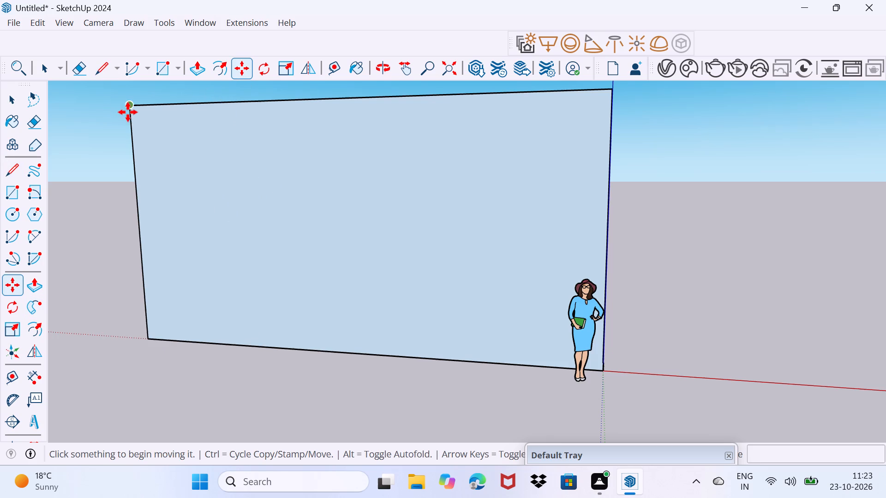
pyautogui.click(132, 107)
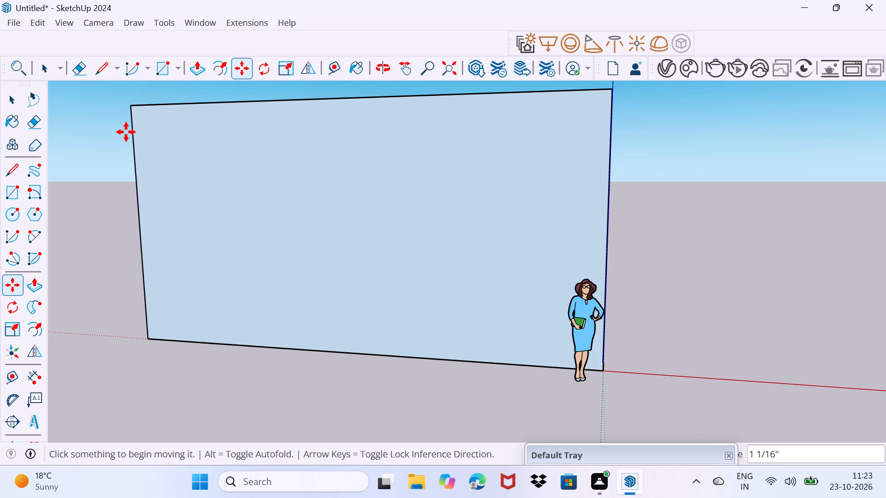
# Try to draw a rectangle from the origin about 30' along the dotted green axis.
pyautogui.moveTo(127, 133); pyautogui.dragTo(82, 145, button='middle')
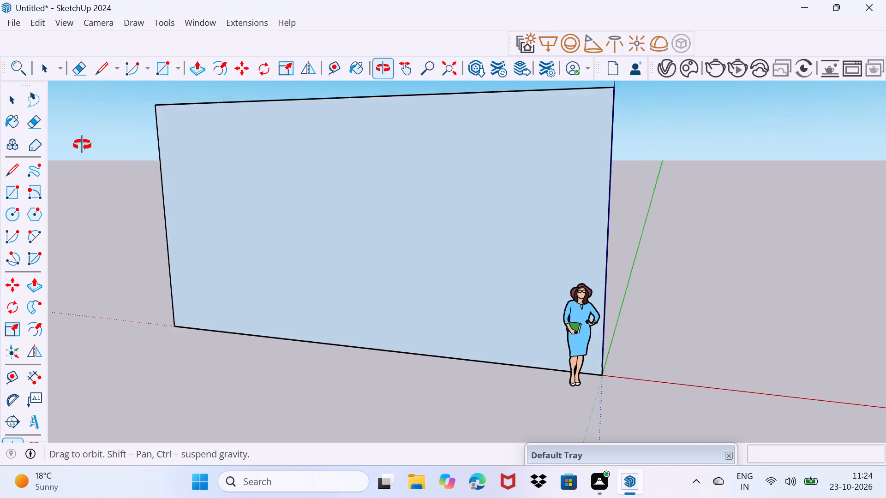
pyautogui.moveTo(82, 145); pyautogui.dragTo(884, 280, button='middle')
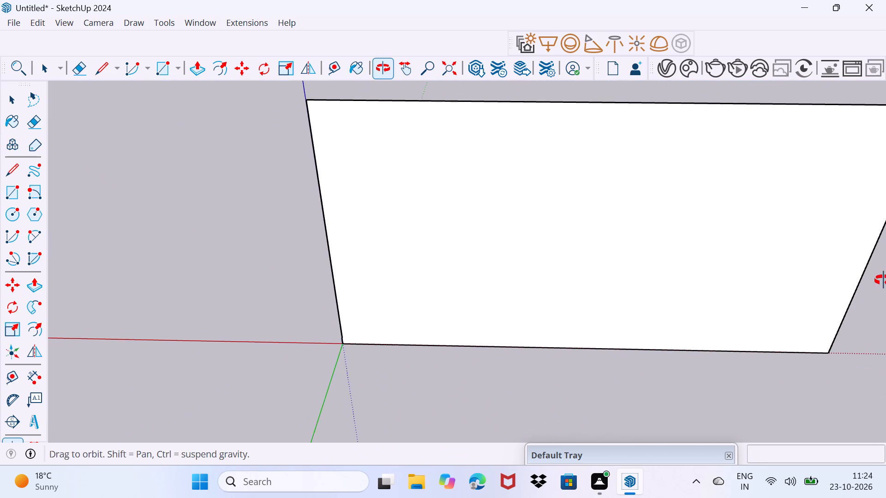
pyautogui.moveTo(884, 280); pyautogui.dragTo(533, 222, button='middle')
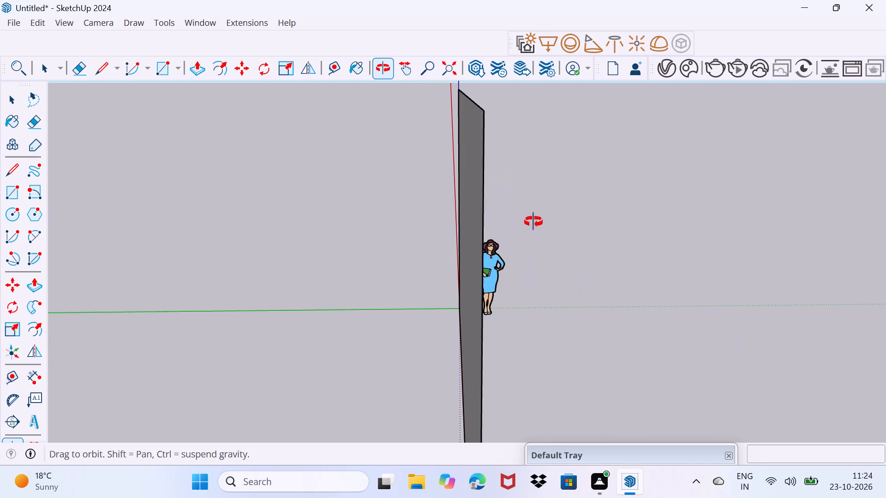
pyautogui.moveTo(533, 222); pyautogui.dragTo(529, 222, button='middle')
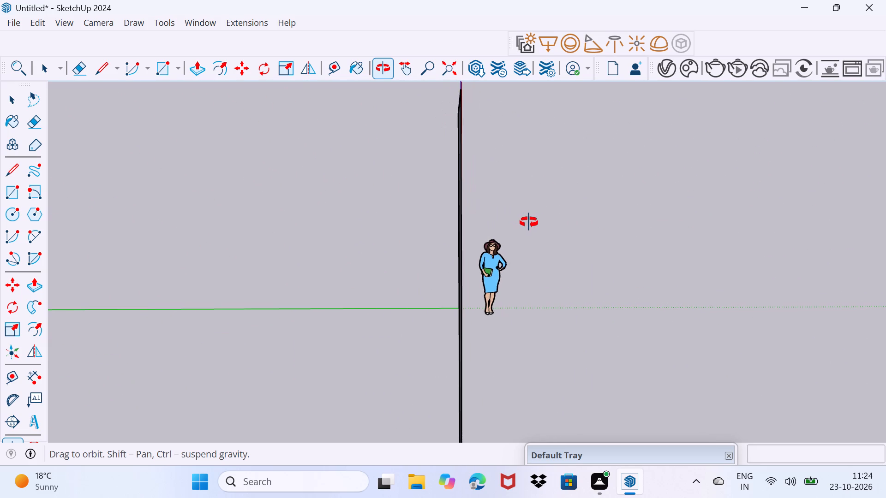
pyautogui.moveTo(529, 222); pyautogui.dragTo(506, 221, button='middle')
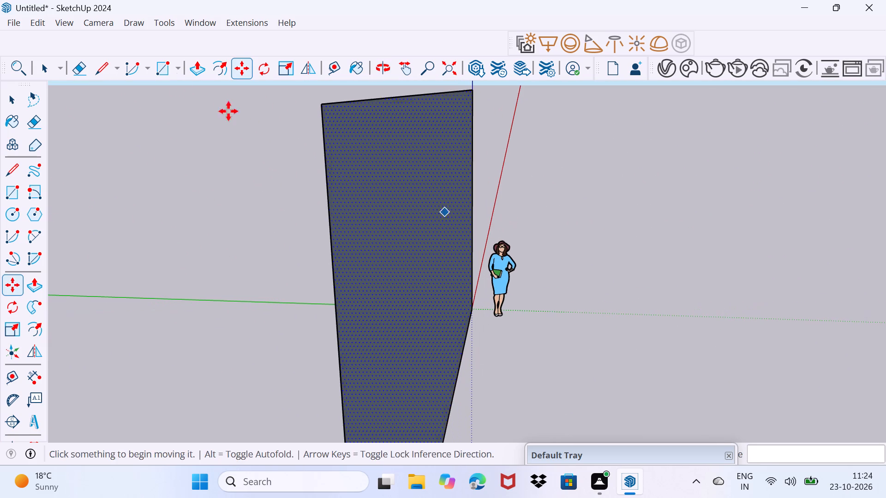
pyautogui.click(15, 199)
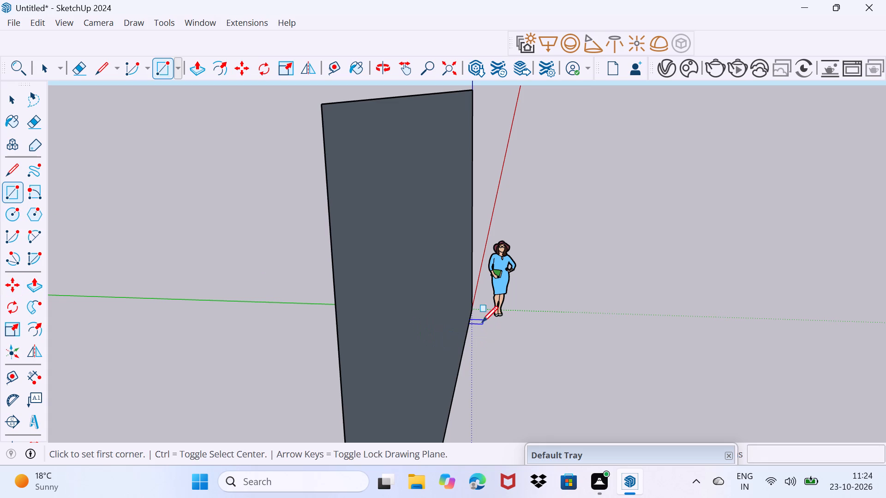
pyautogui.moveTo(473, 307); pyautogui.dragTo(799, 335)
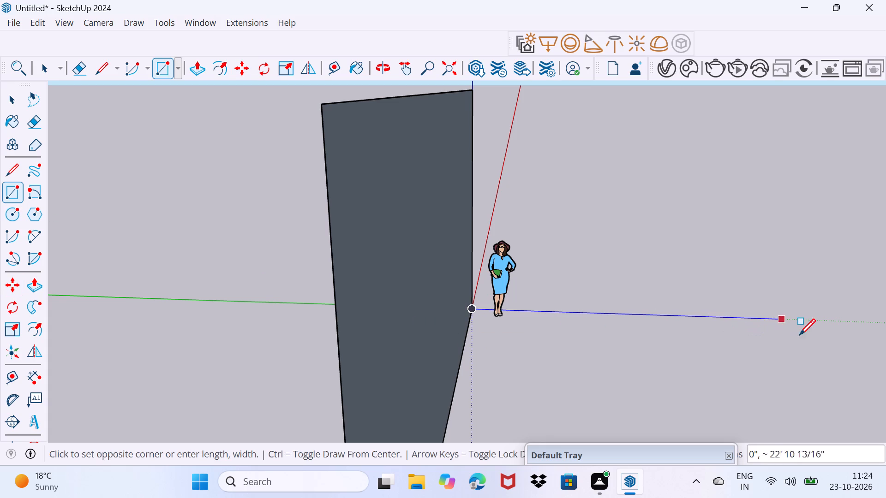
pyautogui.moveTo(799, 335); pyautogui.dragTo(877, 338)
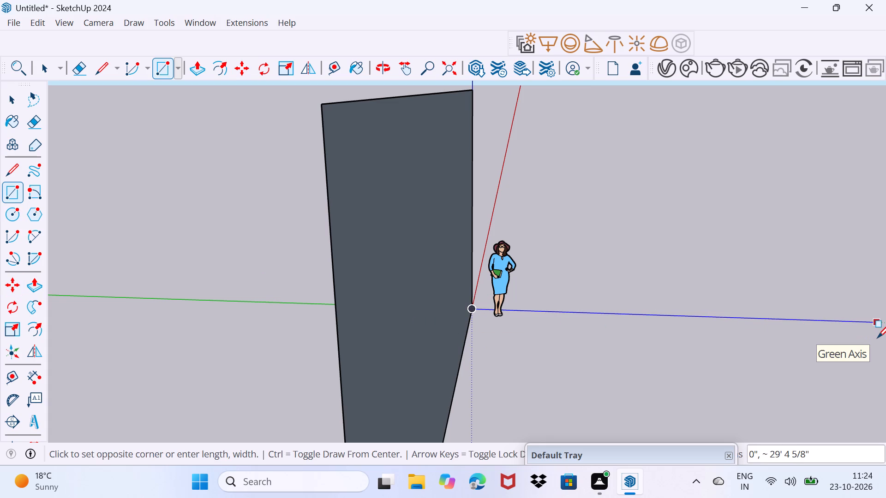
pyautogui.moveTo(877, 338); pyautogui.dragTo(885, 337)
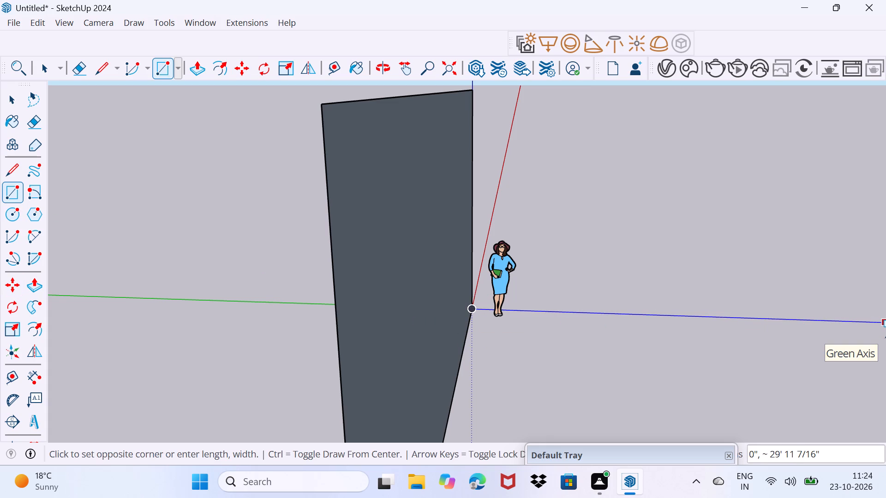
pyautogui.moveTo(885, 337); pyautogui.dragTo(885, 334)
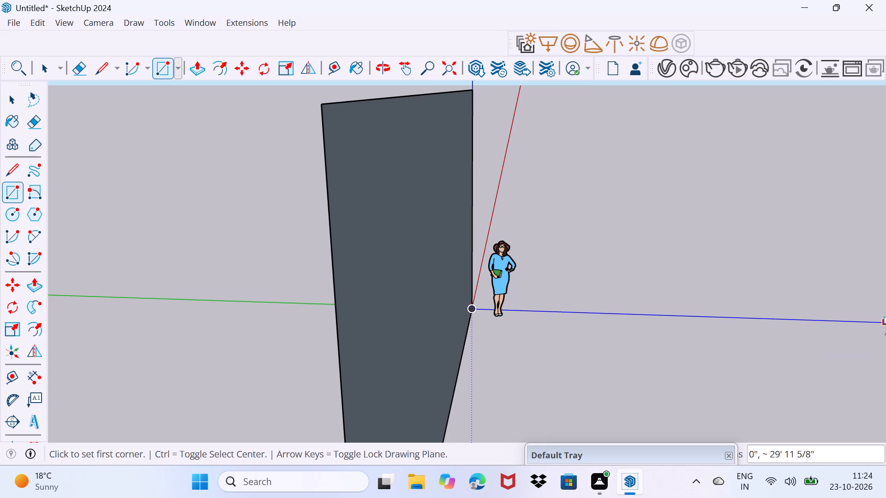
# Draw a floor rectangle about 31' 5" by 29' from the dotted green axis to the wall's far bottom corner.
pyautogui.moveTo(885, 334); pyautogui.dragTo(864, 335, button='middle')
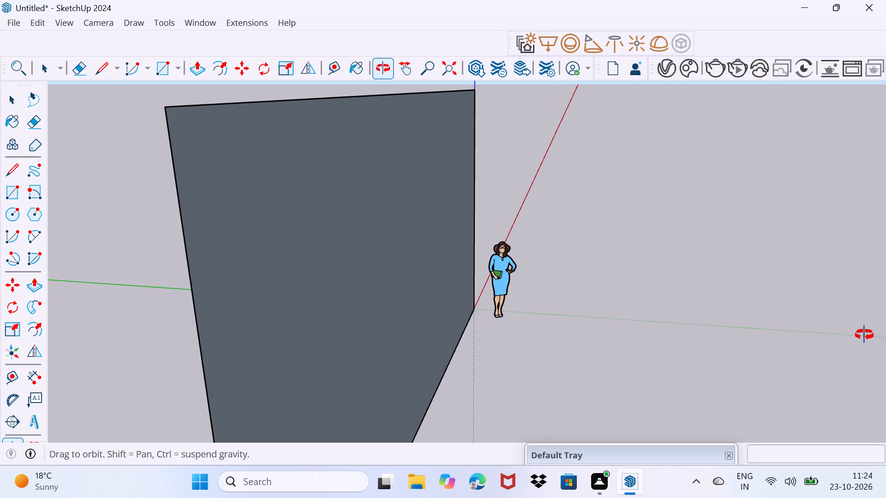
pyautogui.moveTo(864, 335); pyautogui.dragTo(207, 307, button='middle')
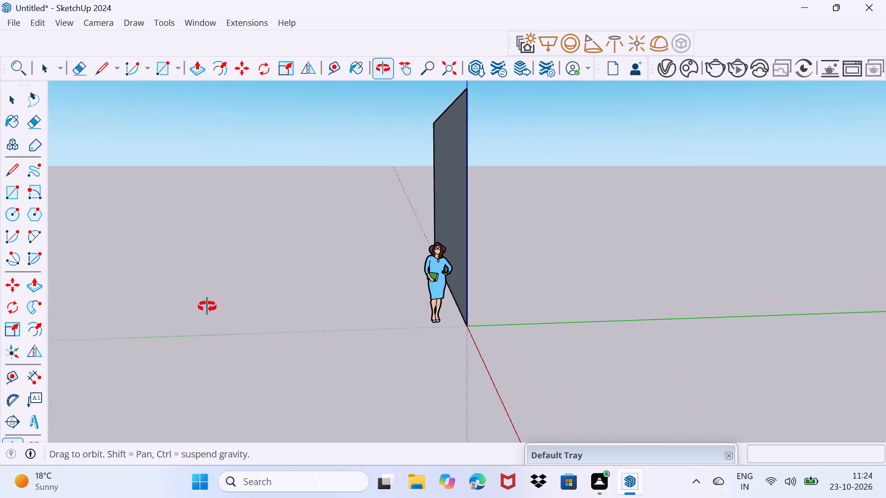
pyautogui.moveTo(207, 307); pyautogui.dragTo(141, 309, button='middle')
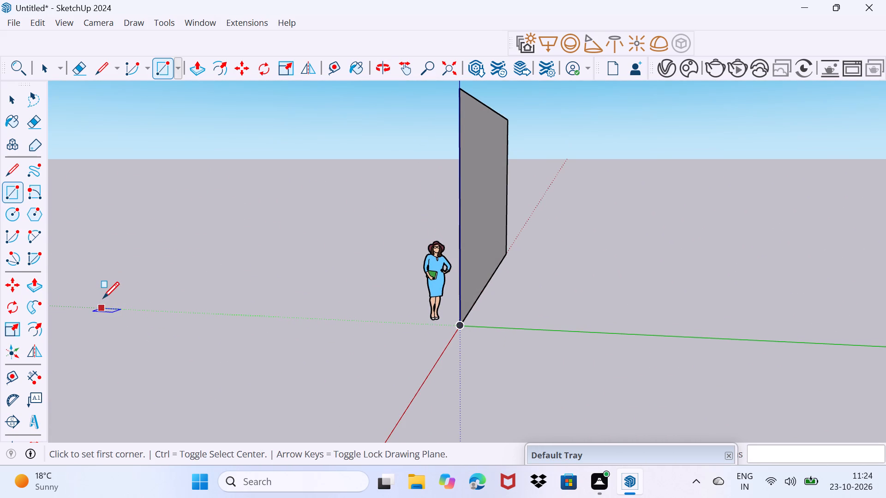
pyautogui.click(99, 296)
pyautogui.moveTo(178, 323); pyautogui.dragTo(233, 338)
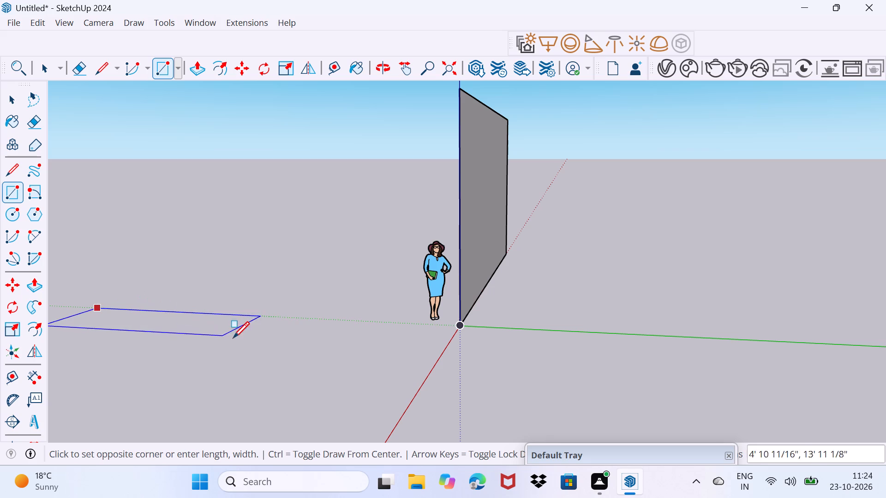
pyautogui.moveTo(233, 338); pyautogui.dragTo(490, 288)
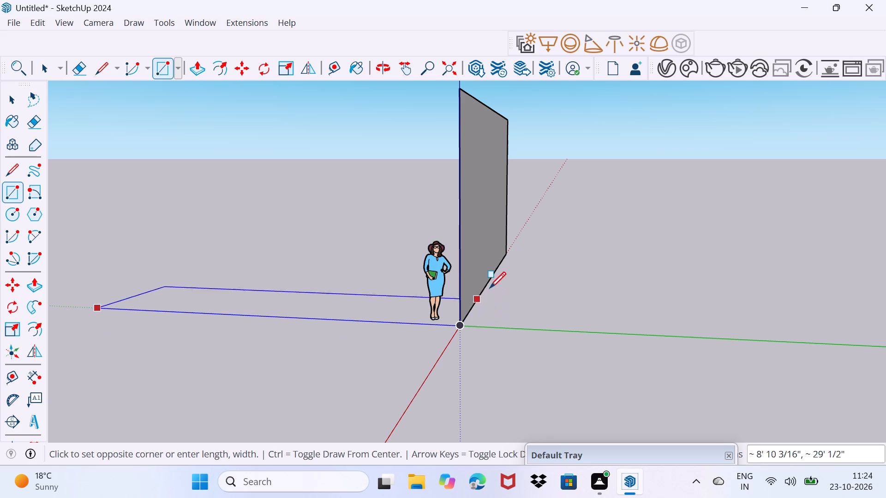
pyautogui.moveTo(490, 288); pyautogui.dragTo(504, 257)
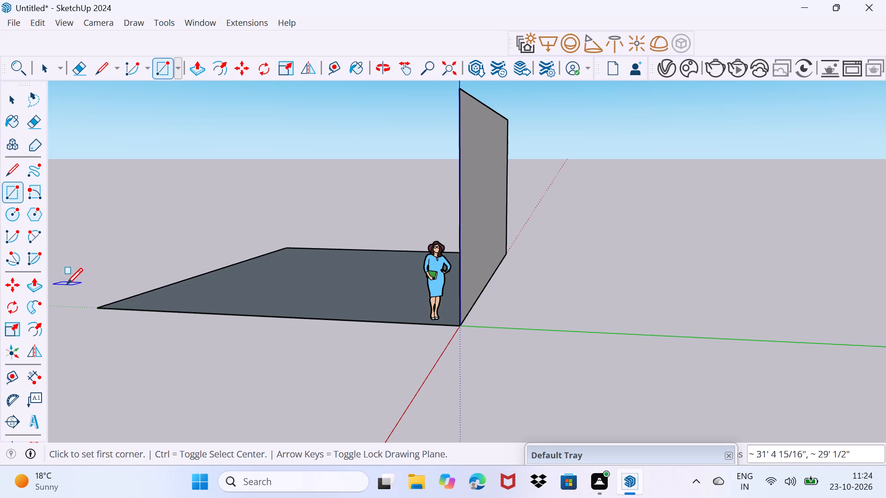
# Draw a vertical wall rectangle about 29' long and 16' 1" high on the floor edge along the dotted green axis.
pyautogui.click(100, 302)
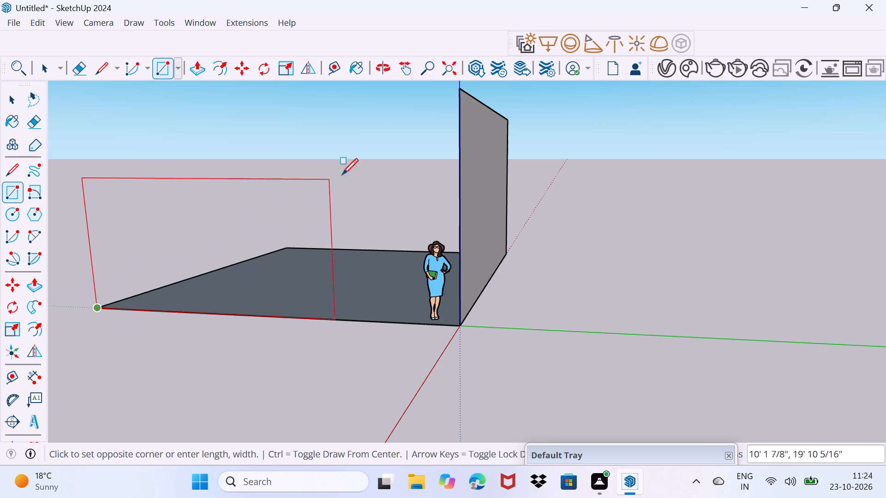
pyautogui.click(459, 90)
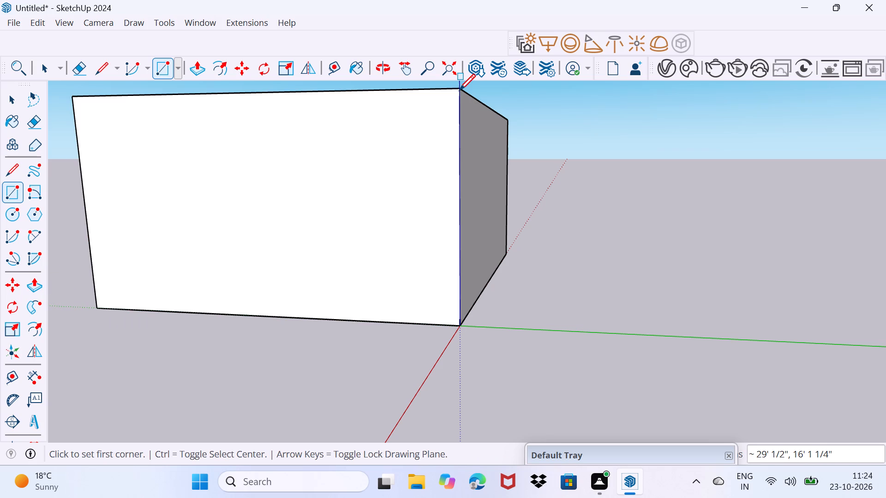
# Draw a horizontal ceiling rectangle about 31' 4" by 42' 11" from the first wall's outer upper corner, extending over the floor.
pyautogui.moveTo(459, 110); pyautogui.dragTo(229, 169, button='middle')
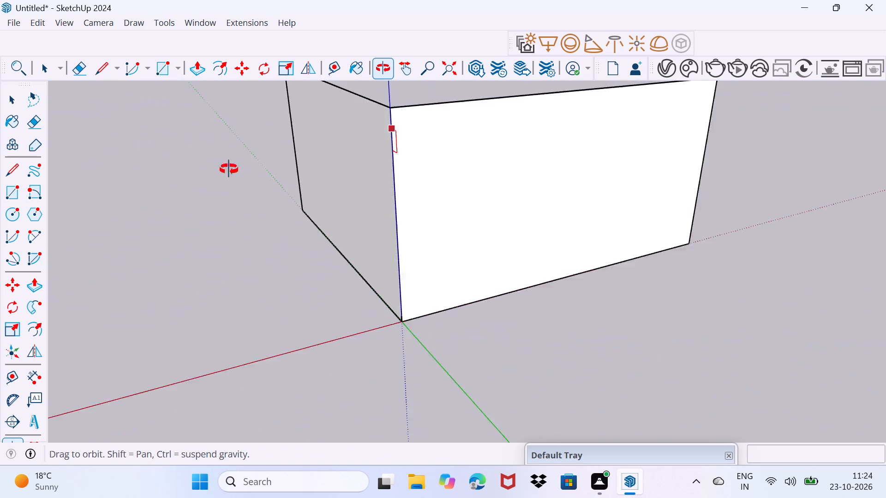
pyautogui.moveTo(229, 169); pyautogui.dragTo(0, 140, button='middle')
pyautogui.moveTo(885, 492); pyautogui.dragTo(877, 494, button='middle')
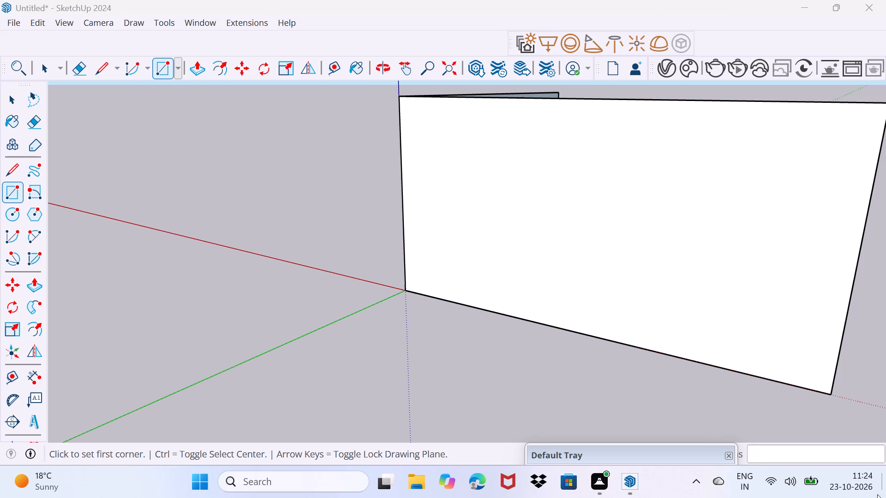
pyautogui.moveTo(877, 494); pyautogui.dragTo(669, 446, button='middle')
pyautogui.moveTo(885, 405); pyautogui.dragTo(705, 414, button='middle')
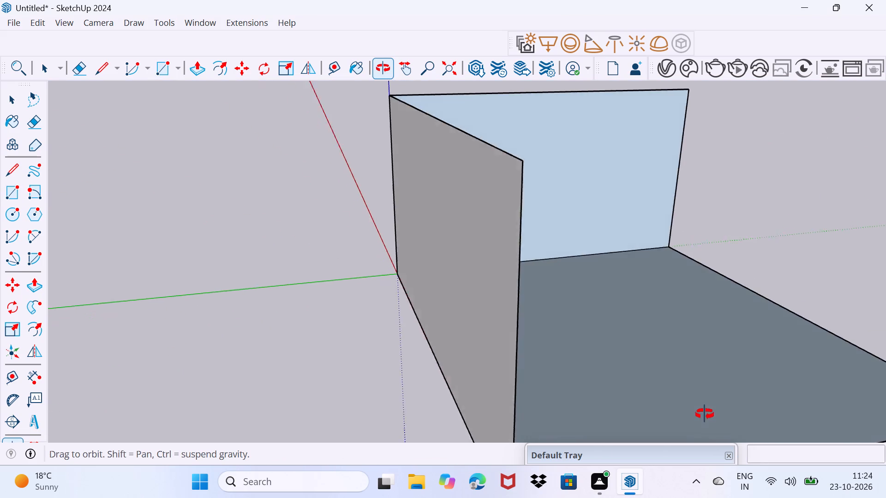
pyautogui.moveTo(705, 414); pyautogui.dragTo(694, 397, button='middle')
pyautogui.moveTo(590, 357); pyautogui.dragTo(590, 358, button='middle')
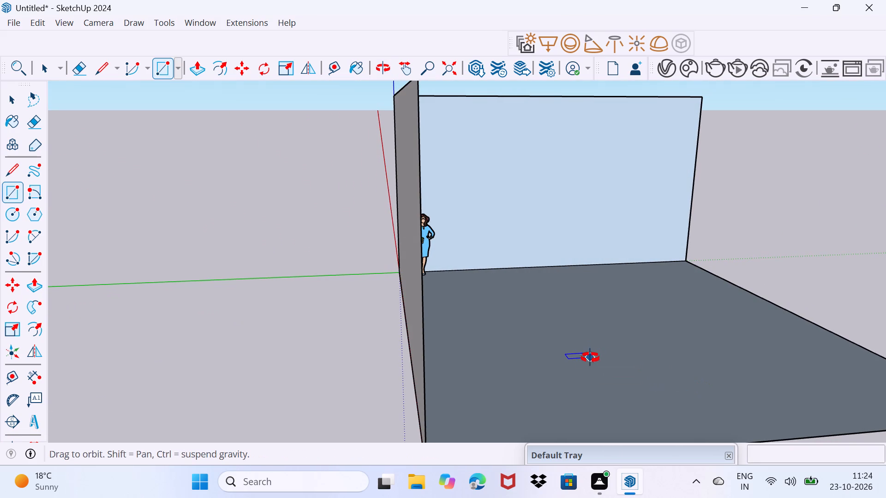
pyautogui.moveTo(590, 358); pyautogui.dragTo(586, 373, button='middle')
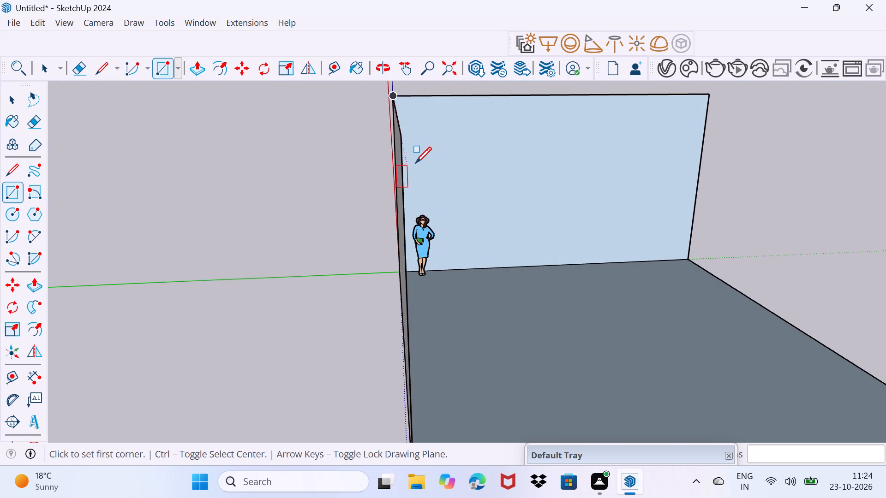
pyautogui.moveTo(405, 134); pyautogui.dragTo(490, 141)
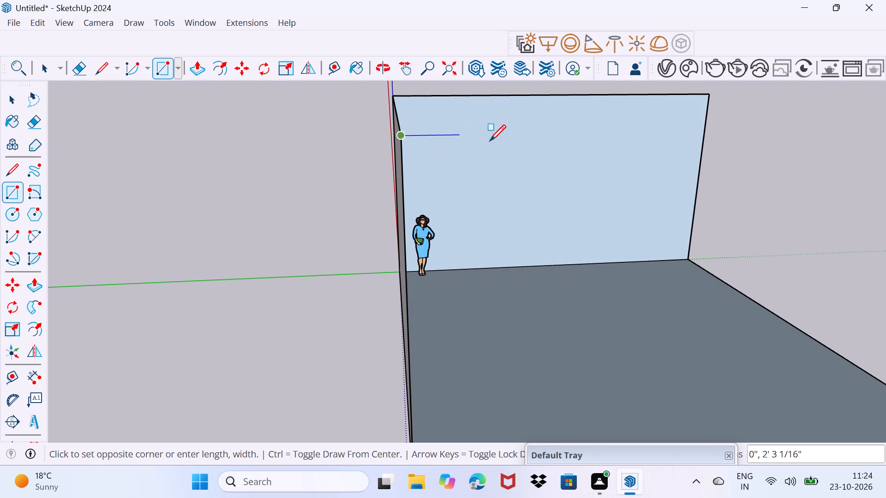
pyautogui.moveTo(490, 141); pyautogui.dragTo(730, 126)
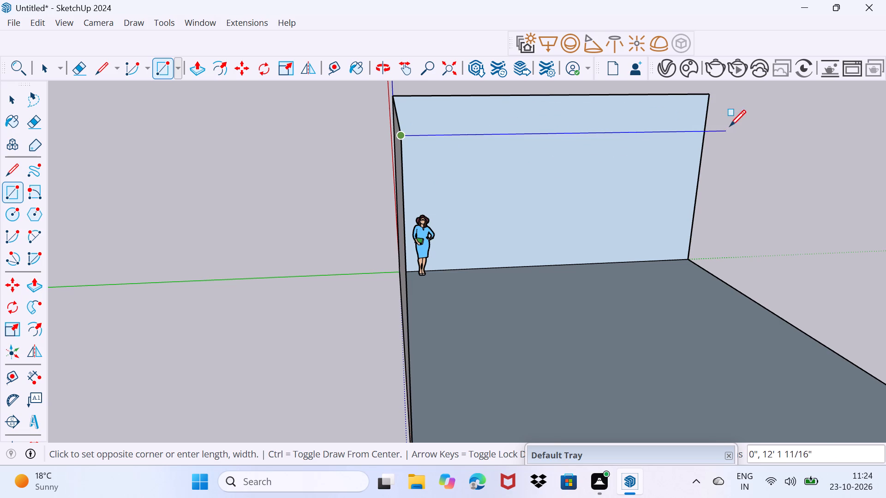
pyautogui.moveTo(730, 126); pyautogui.dragTo(845, 96)
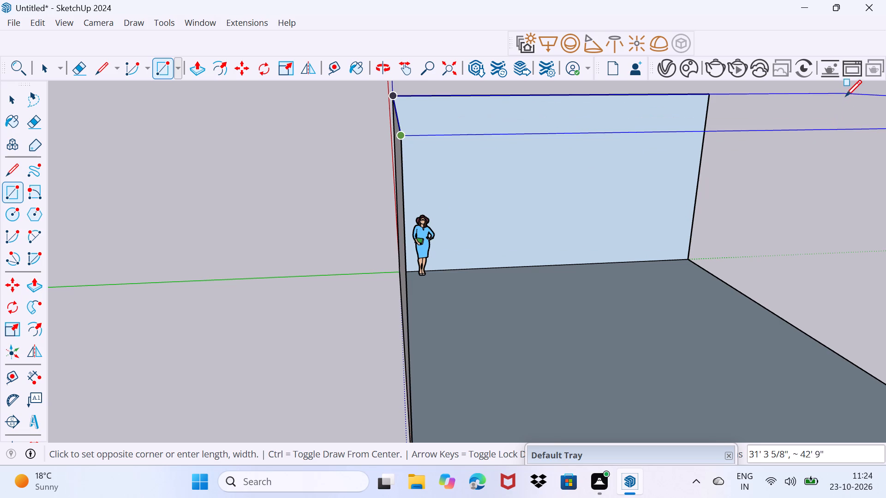
pyautogui.moveTo(845, 96); pyautogui.dragTo(846, 93)
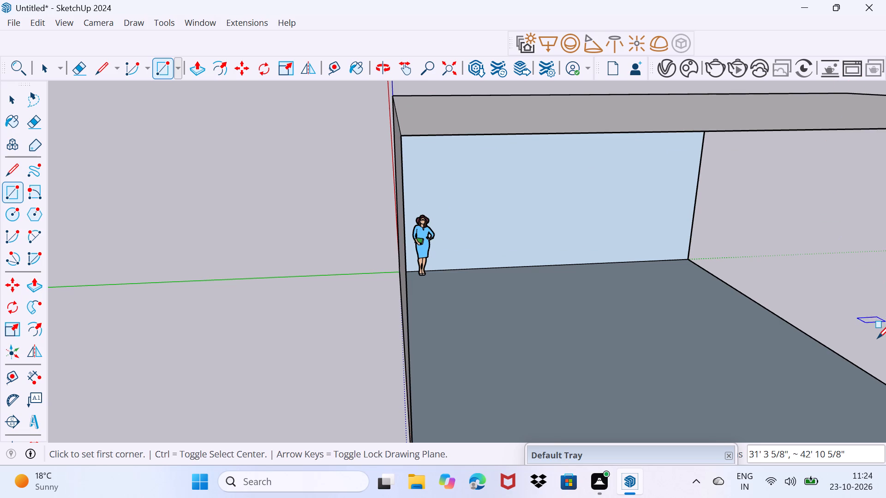
# Draw a very narrow vertical rectangle about 1/16" by 16' 1" down the outer edge of the wall along the dotted green axis.
pyautogui.moveTo(872, 342); pyautogui.dragTo(484, 245, button='middle')
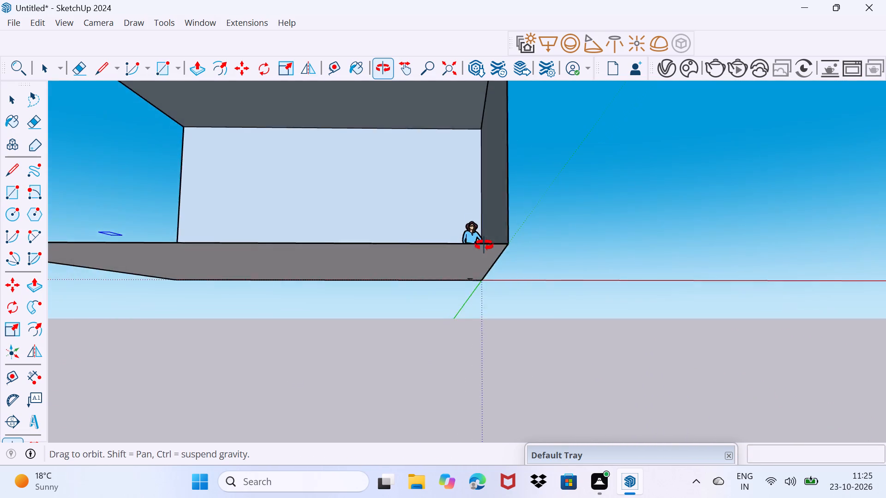
pyautogui.moveTo(484, 245); pyautogui.dragTo(495, 380, button='middle')
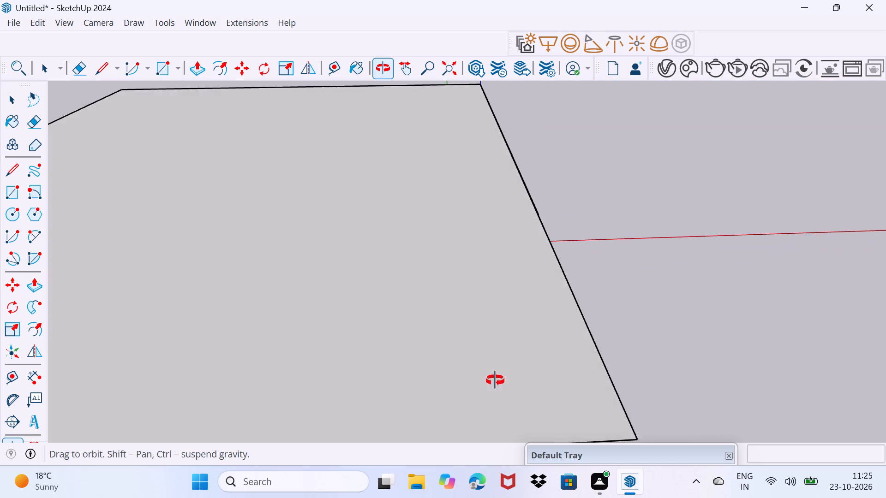
pyautogui.moveTo(495, 380); pyautogui.dragTo(493, 363, button='middle')
pyautogui.scroll(-3, 493, 363)
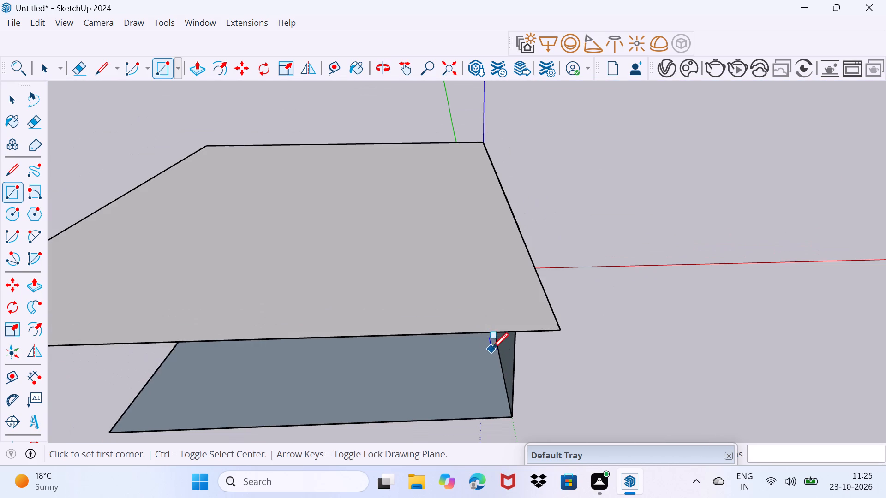
pyautogui.moveTo(492, 349); pyautogui.dragTo(486, 297, button='middle')
pyautogui.moveTo(455, 240); pyautogui.dragTo(452, 217, button='middle')
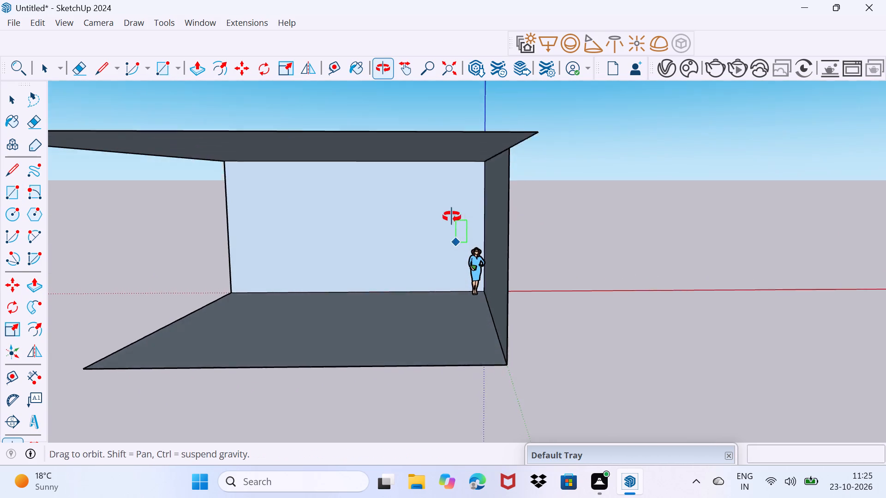
pyautogui.moveTo(452, 217); pyautogui.dragTo(412, 240, button='middle')
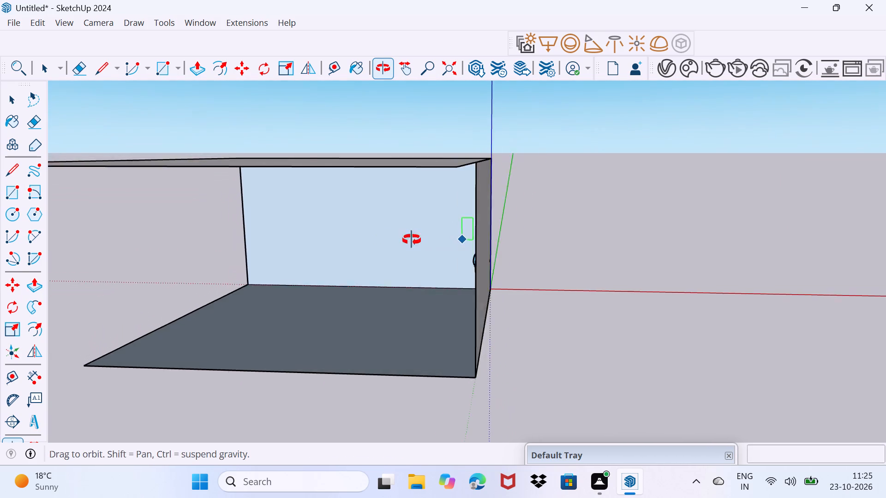
pyautogui.moveTo(412, 240); pyautogui.dragTo(372, 283, button='middle')
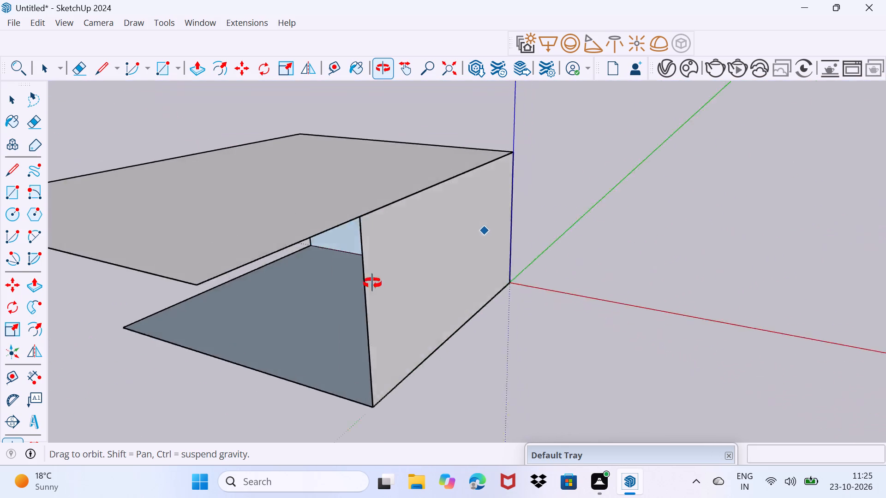
pyautogui.moveTo(372, 283); pyautogui.dragTo(536, 214, button='middle')
pyautogui.click(603, 129)
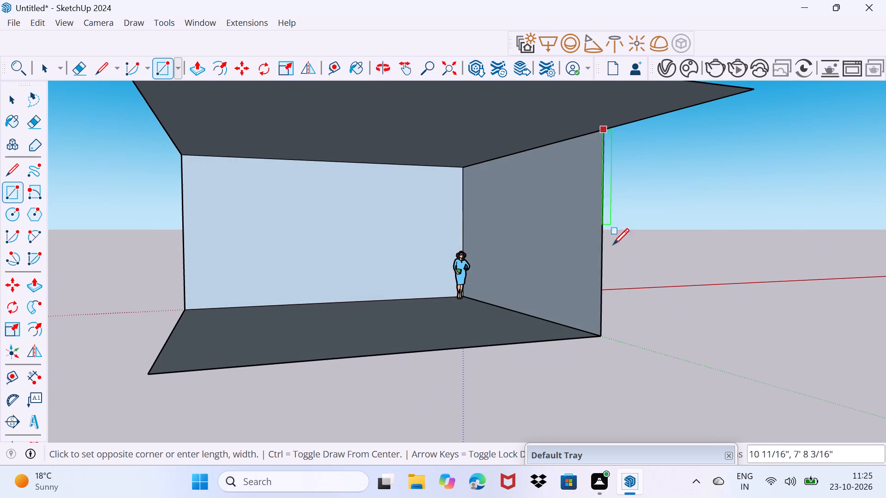
pyautogui.click(596, 337)
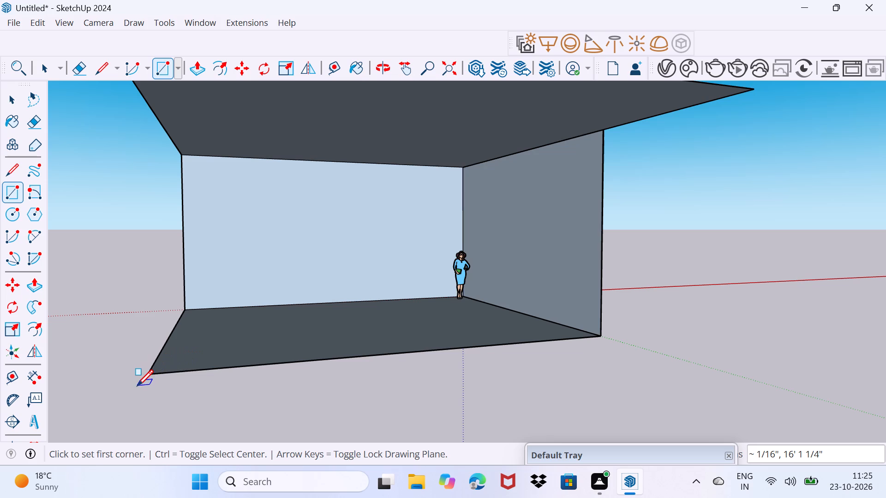
# Draw a side wall rectangle about 29' by 16' 1" on the open floor edge opposite the wall along the green axis.
pyautogui.moveTo(156, 373); pyautogui.dragTo(155, 373)
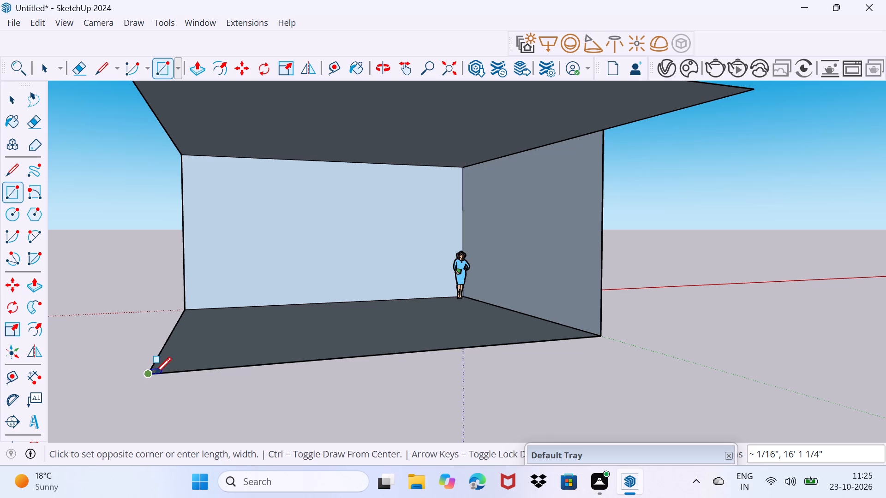
pyautogui.moveTo(155, 373); pyautogui.dragTo(186, 155)
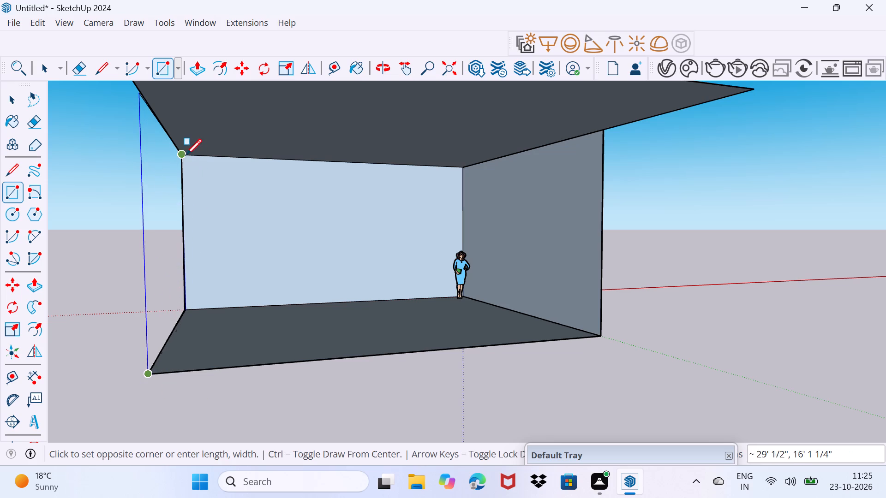
pyautogui.moveTo(186, 155); pyautogui.dragTo(181, 154)
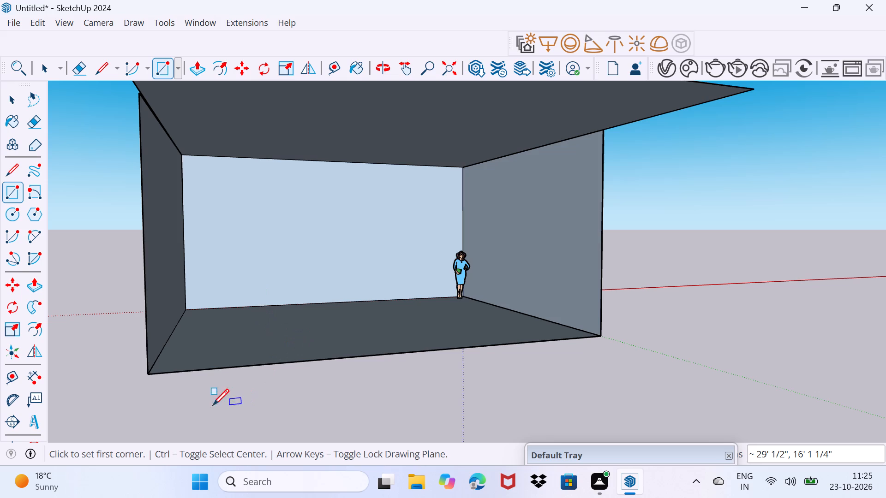
# Draw a front wall rectangle about 31' 5" by 16' 1" from the new side wall's bottom corner, closing the room's open side.
pyautogui.click(146, 375)
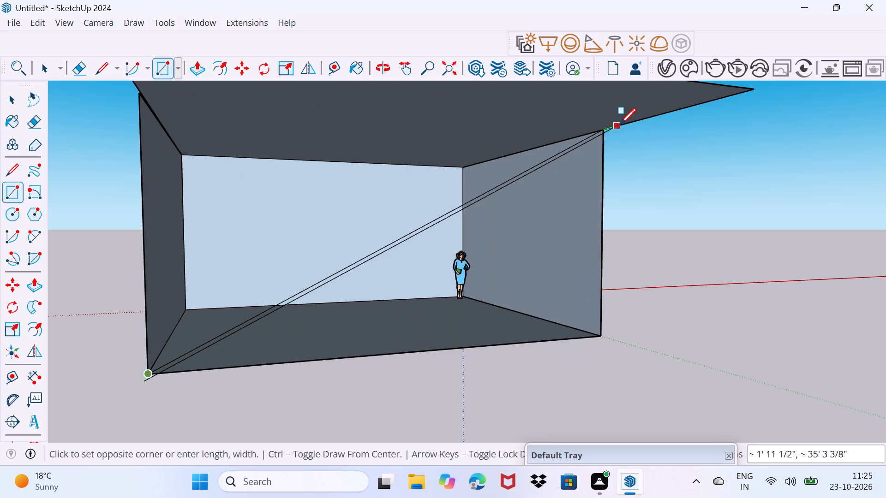
pyautogui.click(607, 132)
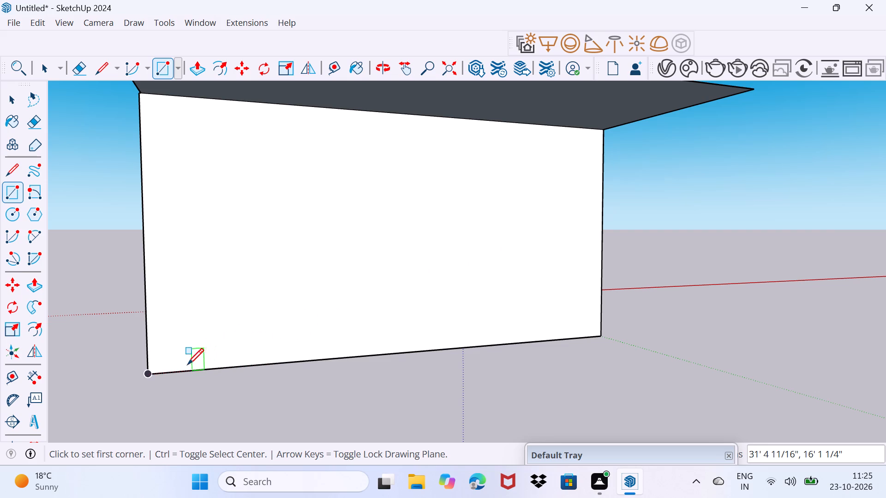
# Draw three inset border lines on the front wall: two verticals about 14' 10" high down to the floor edge, joined by a top line.
pyautogui.click(3, 172)
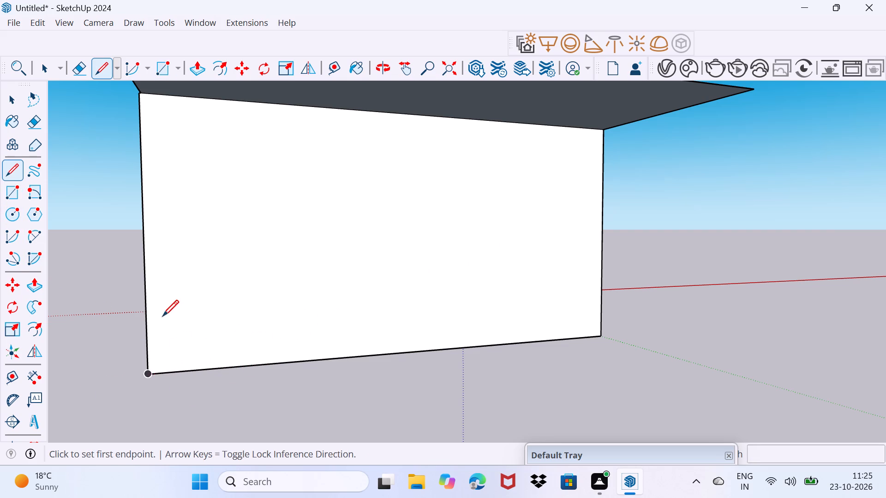
pyautogui.click(163, 117)
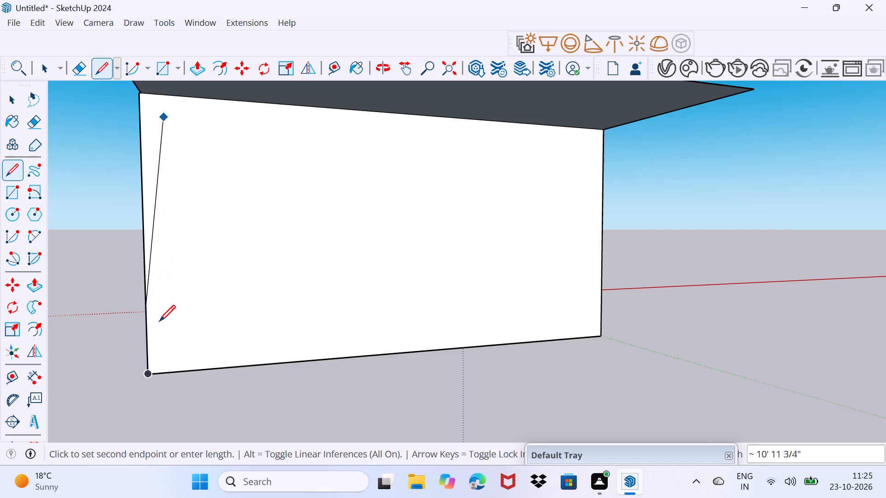
pyautogui.click(168, 368)
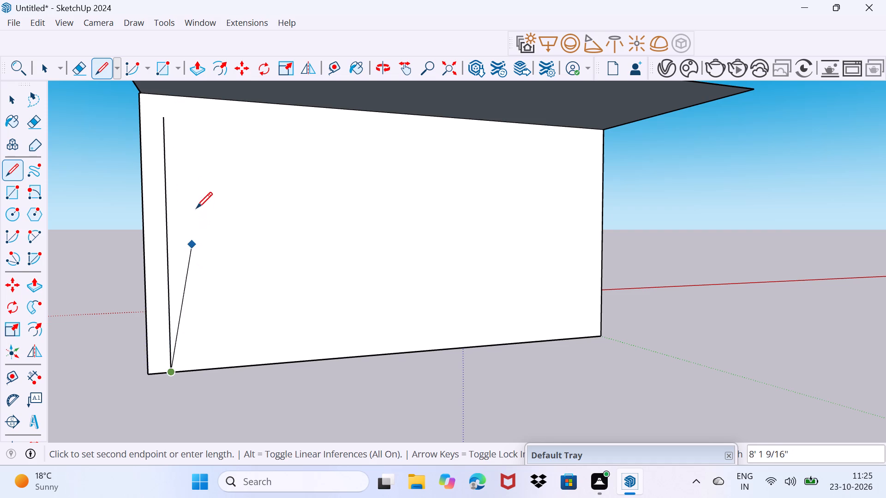
pyautogui.click(163, 124)
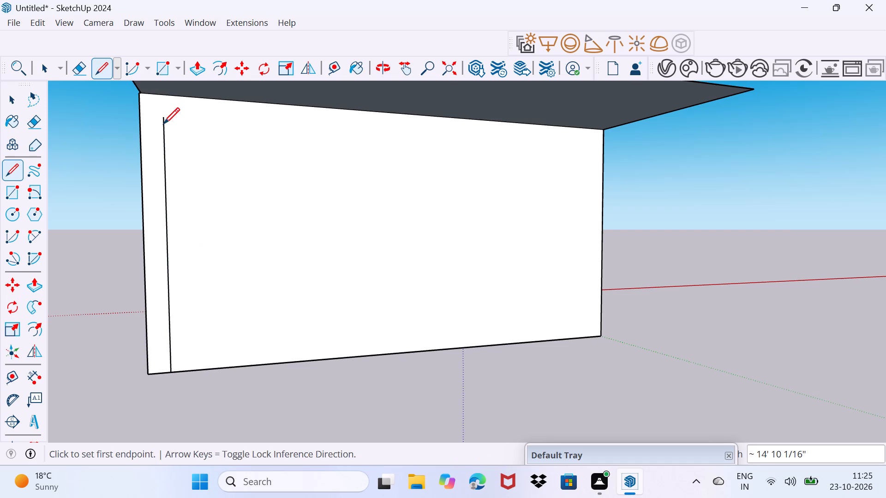
pyautogui.click(163, 121)
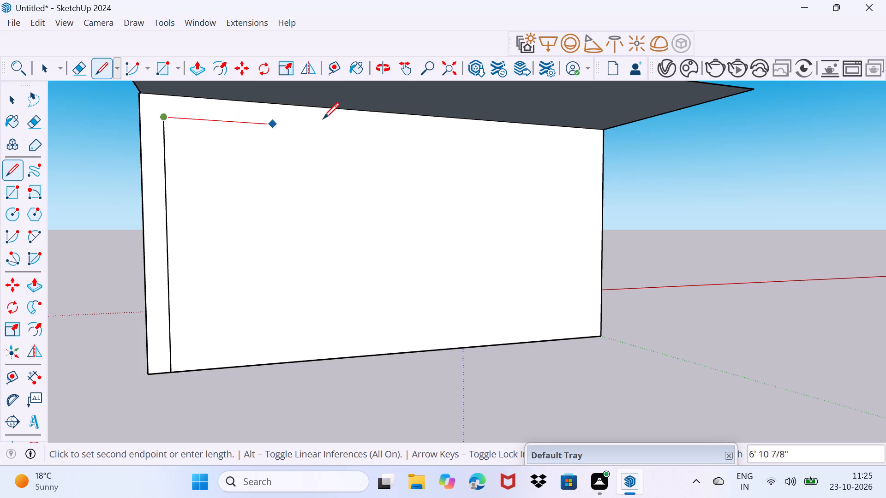
pyautogui.click(584, 155)
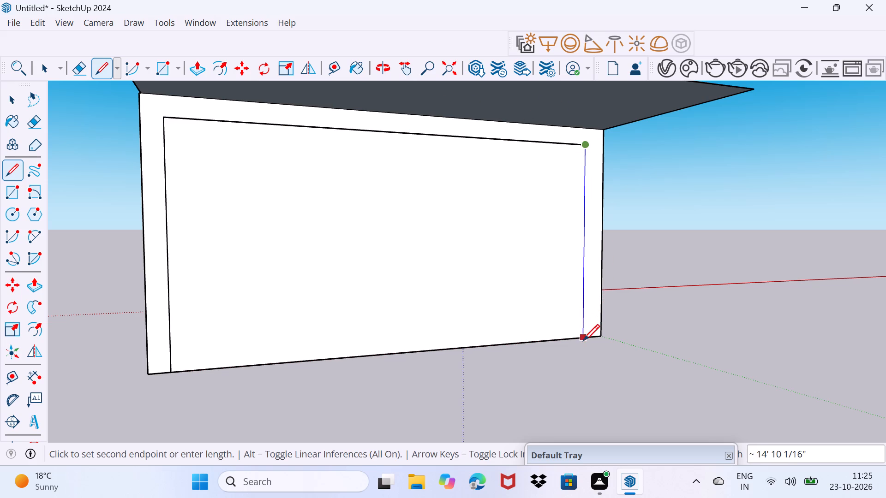
pyautogui.click(583, 340)
# Start a doorway inside the border's end farthest from the green axis: a 1' 4" jamb stub, a top about 4' 11" wide and a 9' 2" jamb.
pyautogui.moveTo(259, 343); pyautogui.dragTo(244, 348, button='middle')
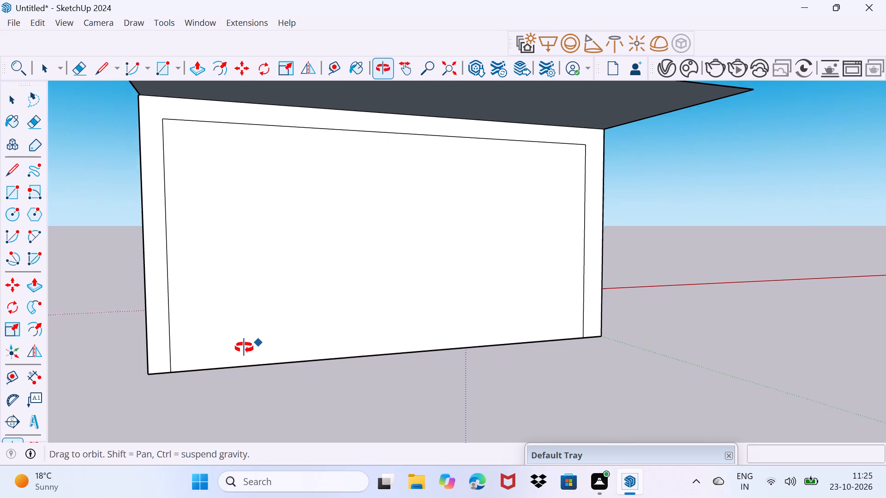
pyautogui.moveTo(244, 348); pyautogui.dragTo(195, 348, button='middle')
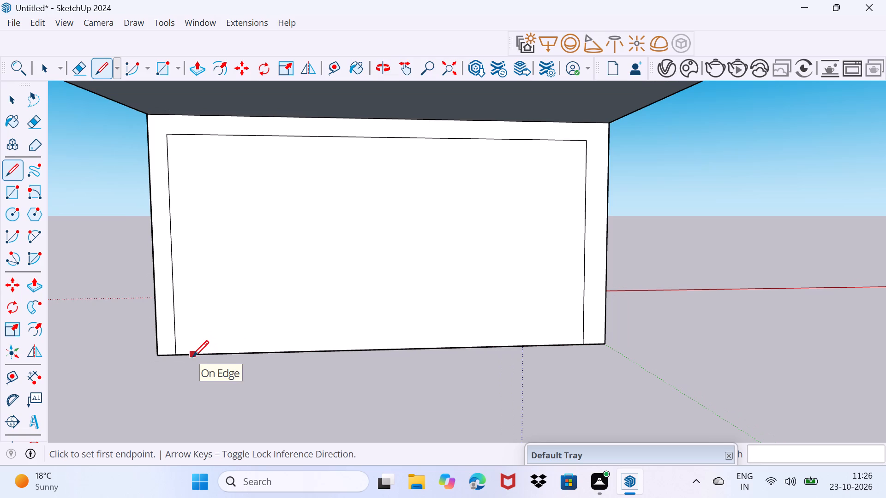
pyautogui.moveTo(192, 356); pyautogui.dragTo(189, 332)
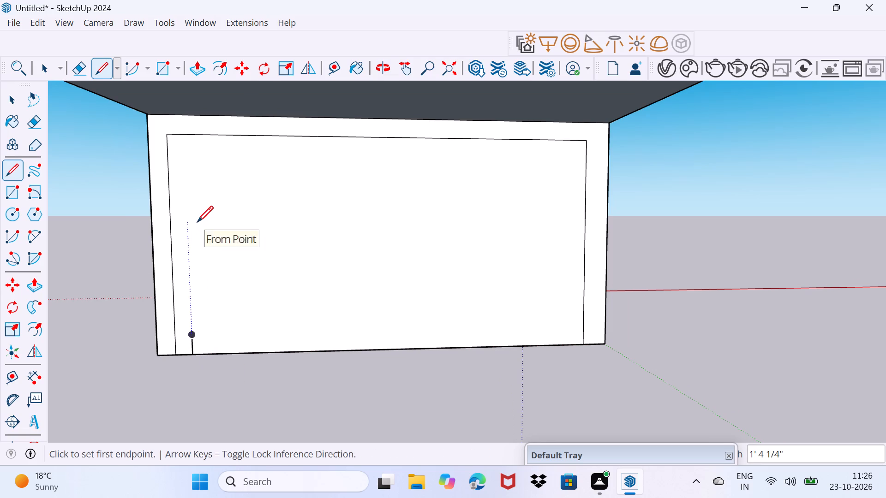
pyautogui.click(197, 220)
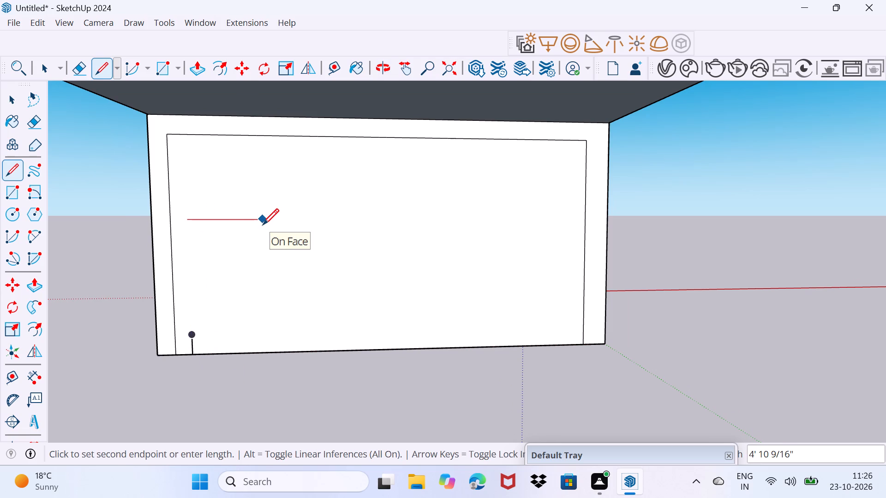
pyautogui.click(263, 225)
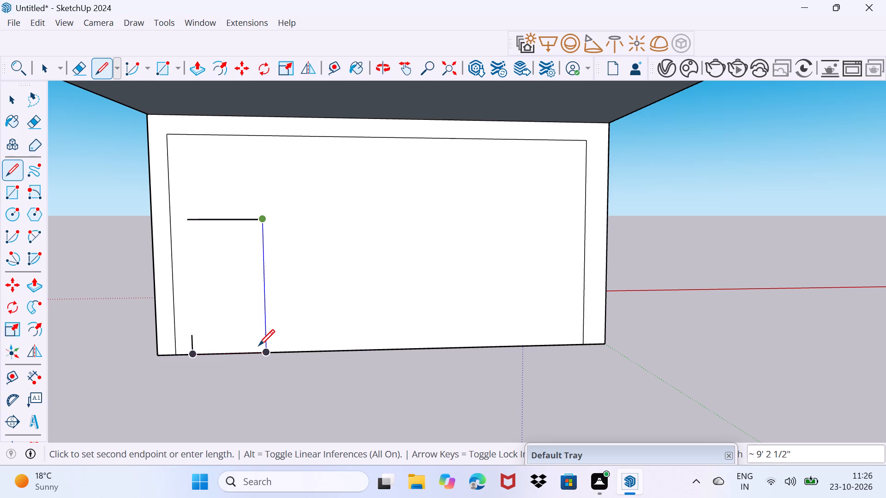
pyautogui.click(258, 346)
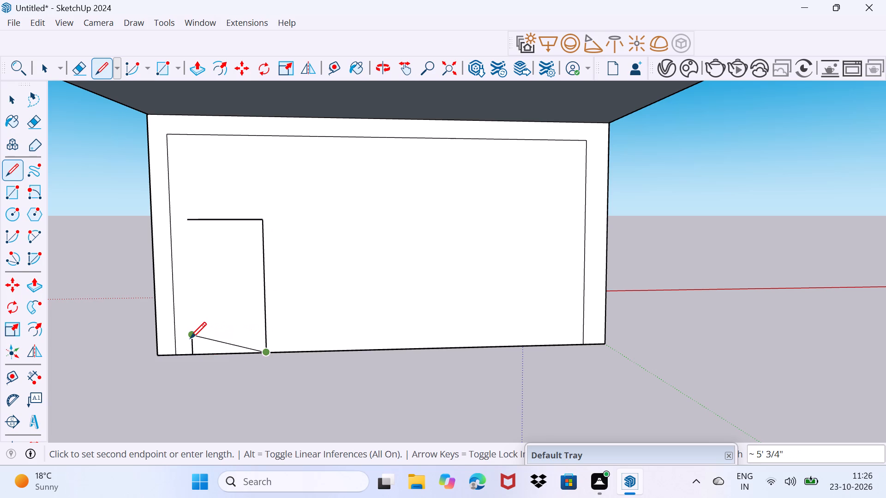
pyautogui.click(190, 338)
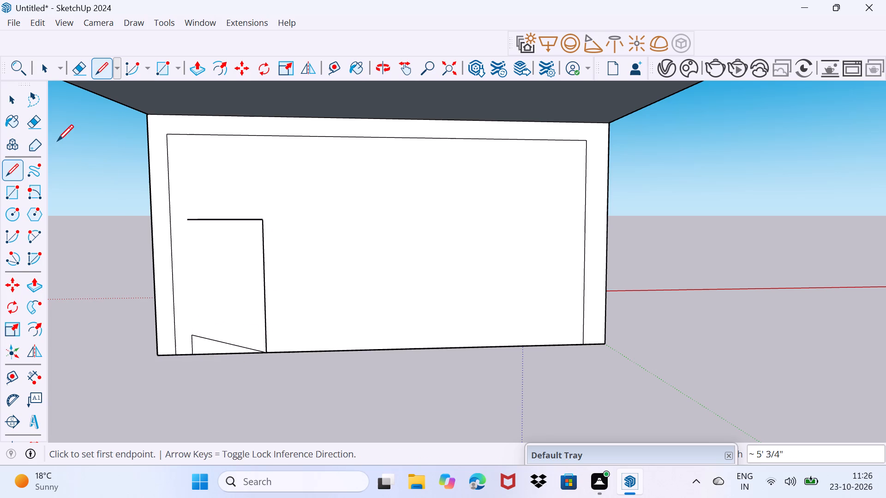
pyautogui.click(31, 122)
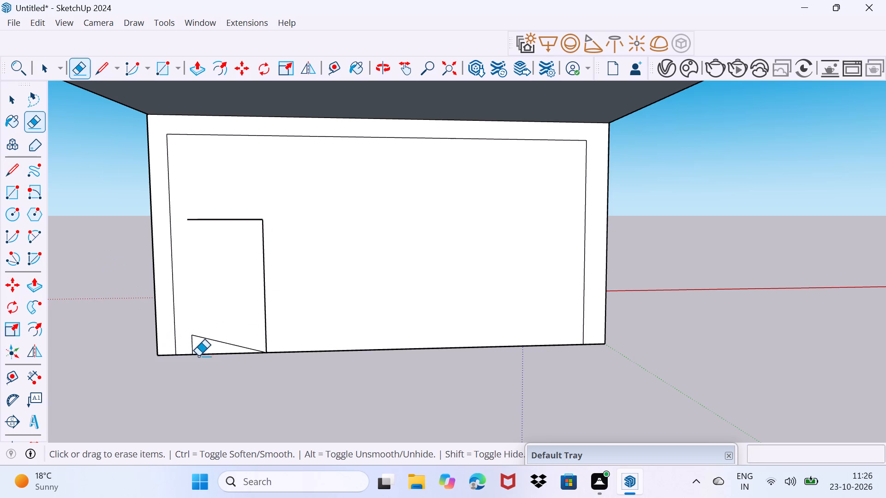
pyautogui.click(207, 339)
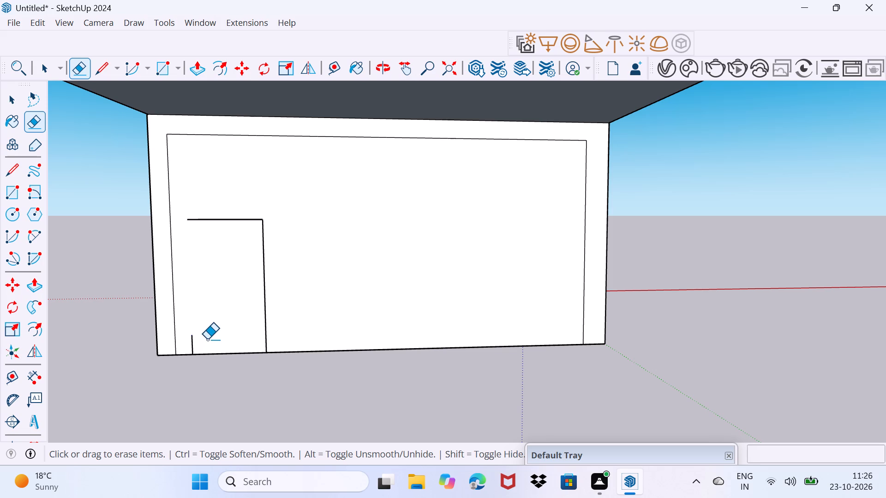
# Close the doorway outline with a vertical line about 8' 1" from the top edge's free end down to the short stub.
pyautogui.click(16, 166)
pyautogui.click(182, 222)
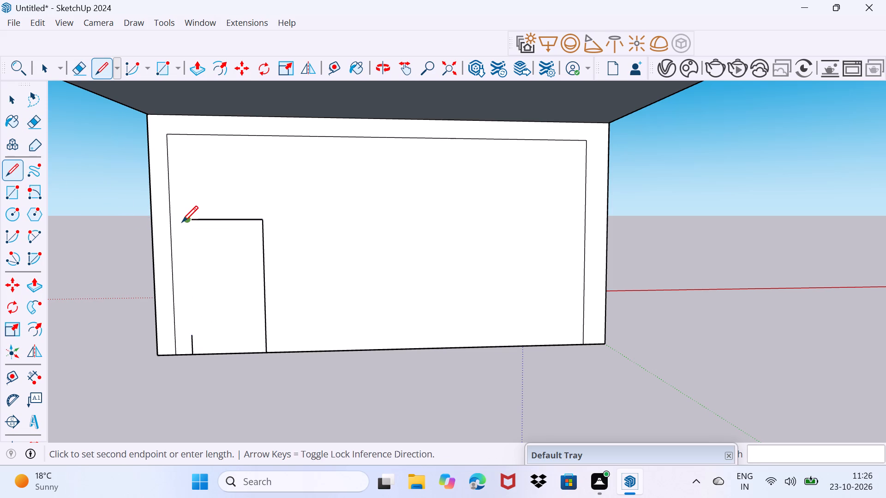
pyautogui.click(184, 339)
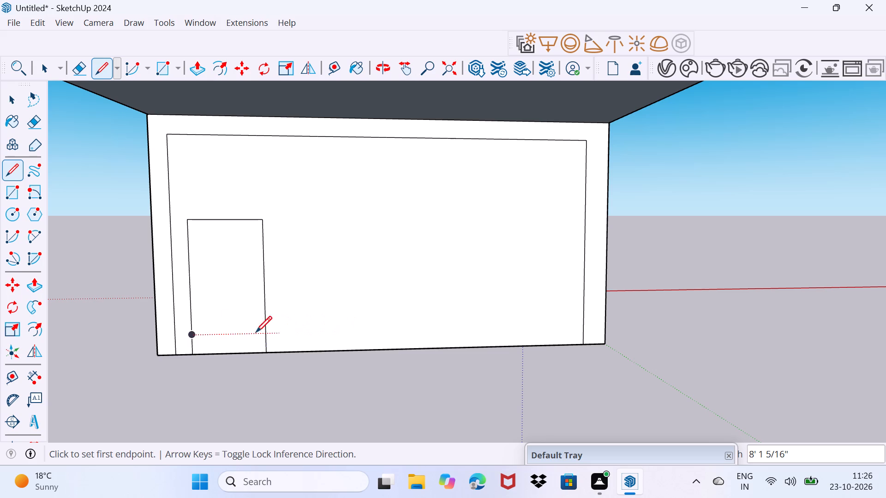
pyautogui.click(192, 322)
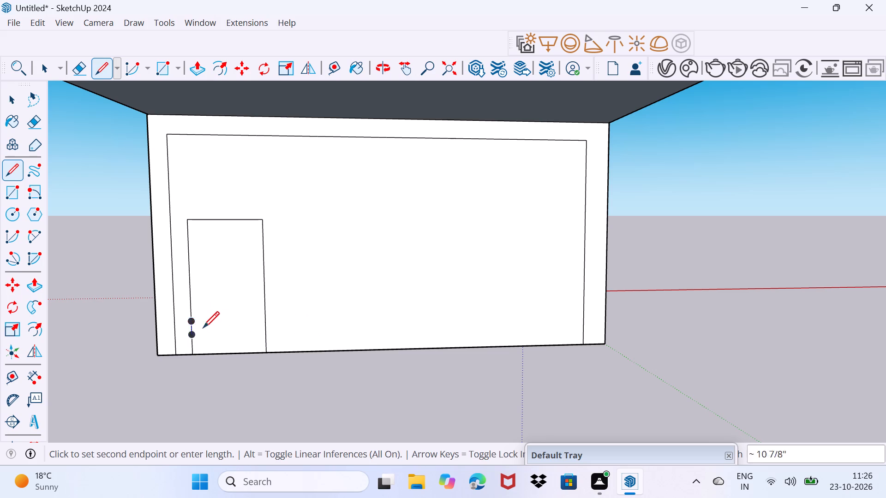
pyautogui.click(196, 355)
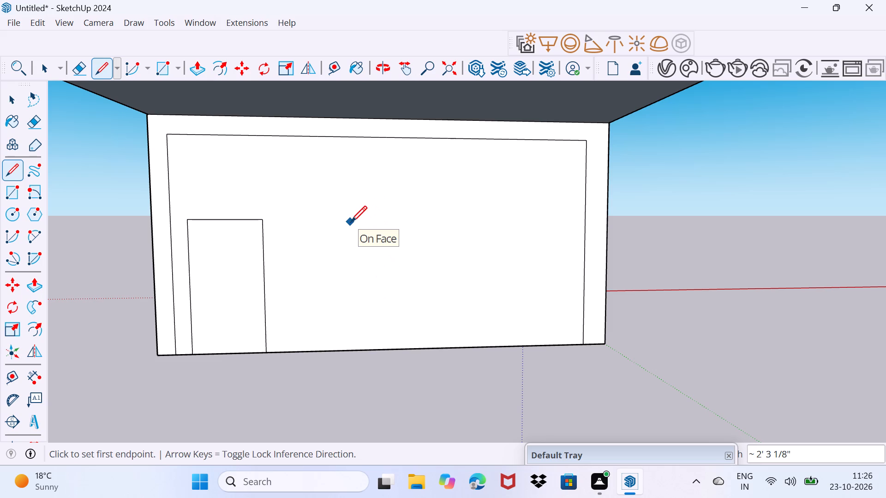
# Draw a second doorway outline about 8' 11" high on the front wall's floor edge, near the border's end by the green axis.
pyautogui.click(468, 223)
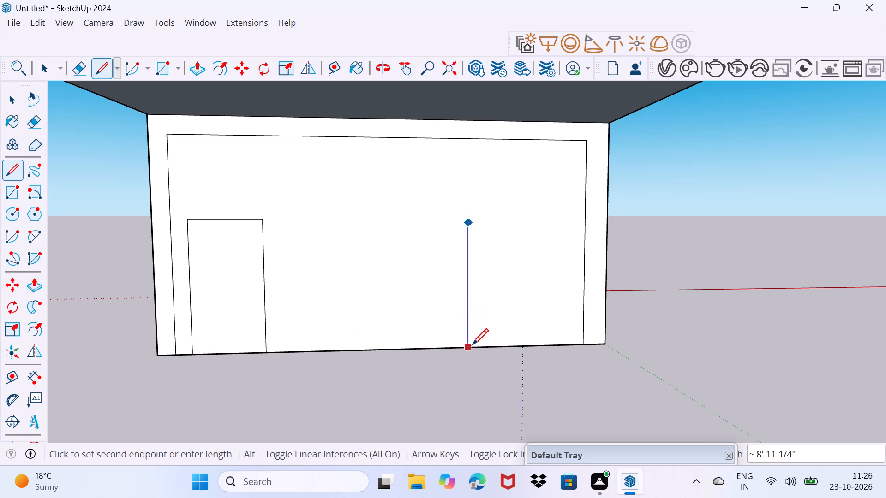
pyautogui.click(472, 344)
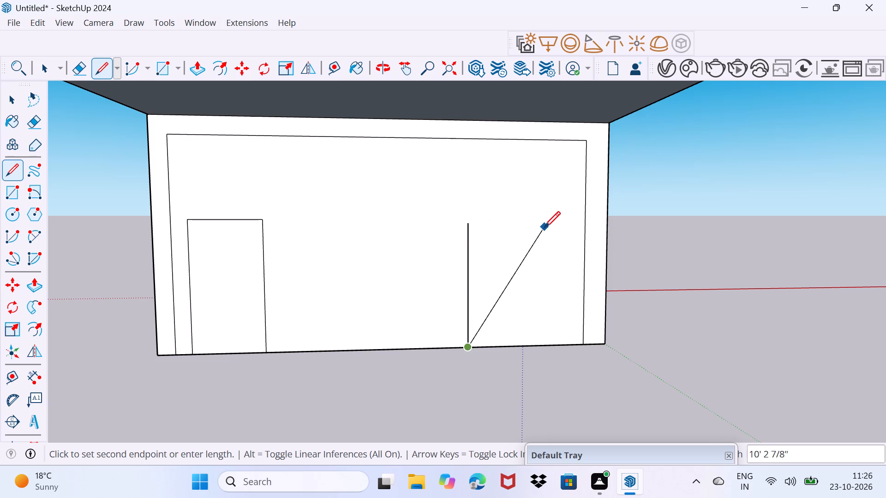
pyautogui.click(471, 225)
pyautogui.click(471, 225)
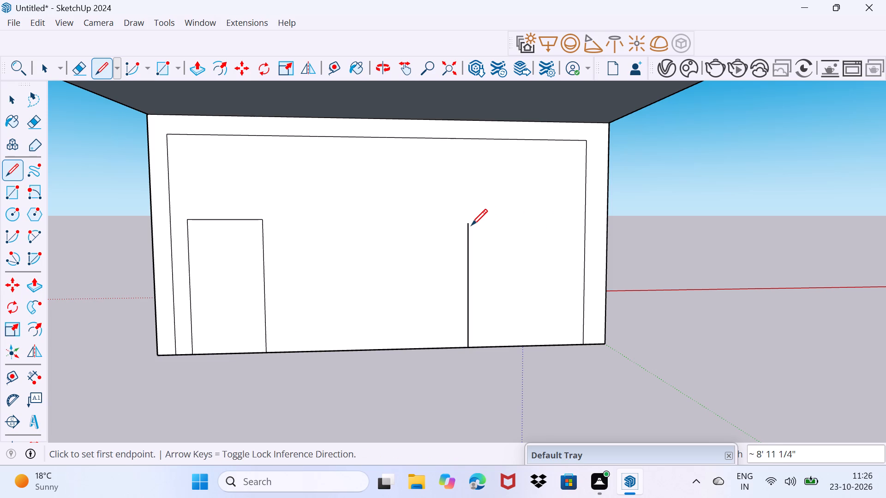
pyautogui.click(555, 221)
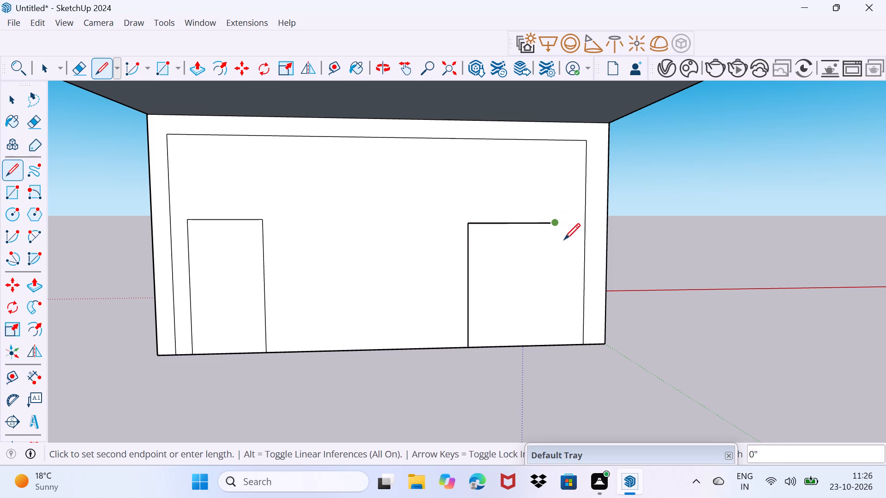
pyautogui.click(559, 346)
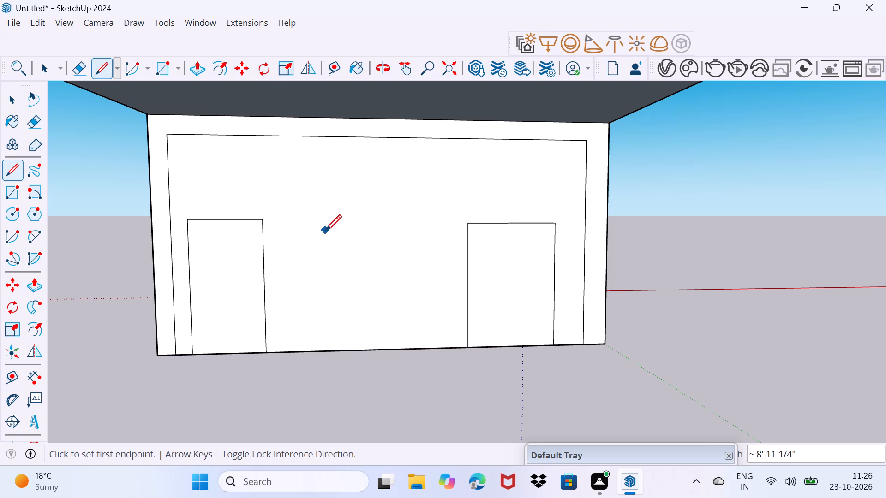
# Draw a four-sided window outline about 5' 1" high on the front wall, in the space between the two doorways.
pyautogui.click(325, 229)
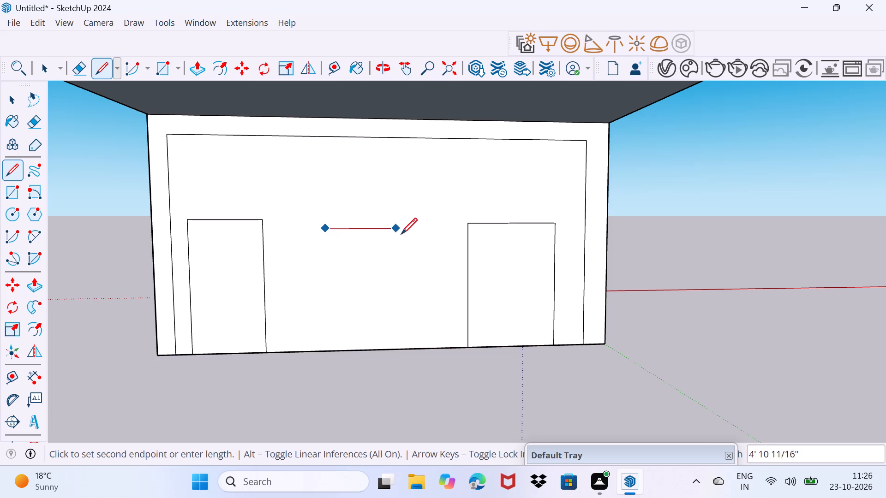
pyautogui.click(441, 234)
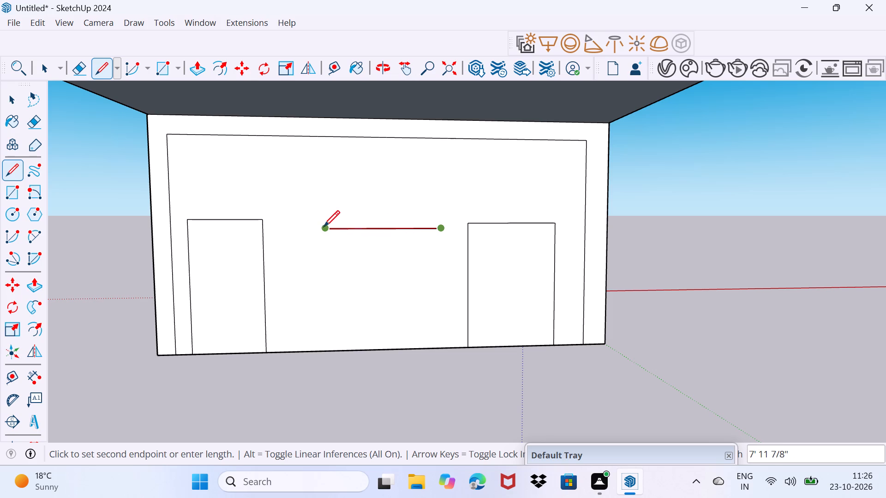
pyautogui.click(298, 224)
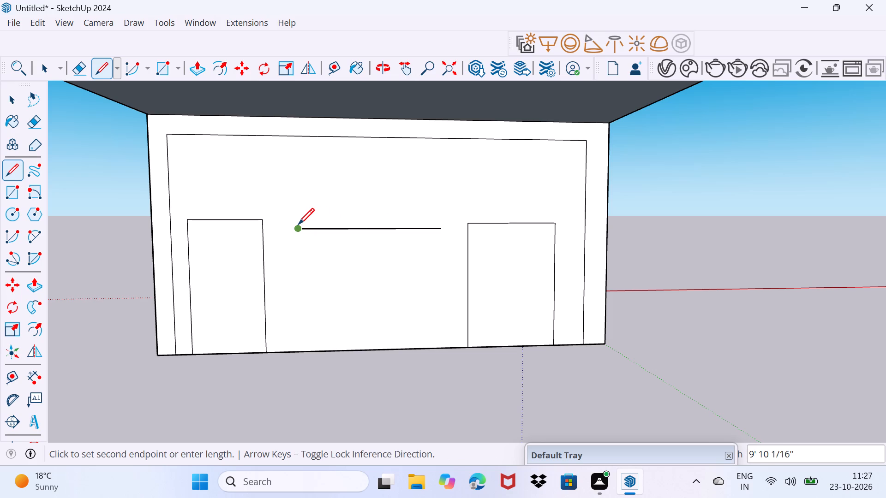
pyautogui.click(291, 224)
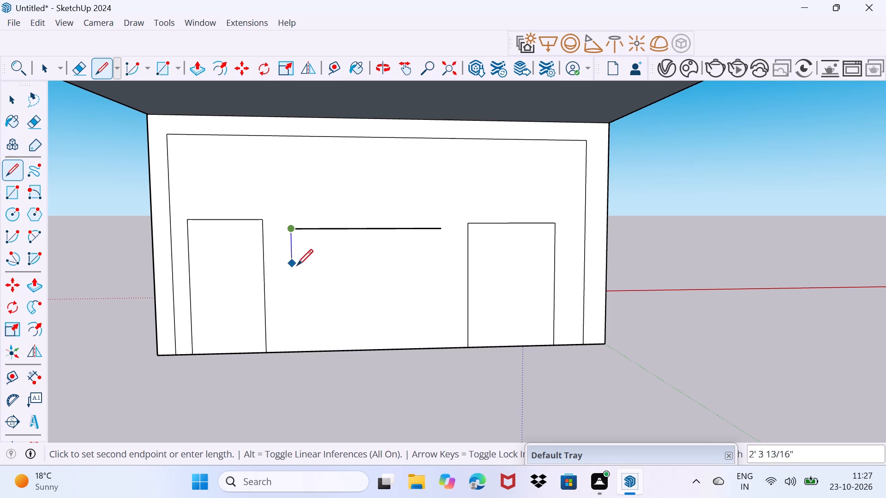
pyautogui.click(287, 302)
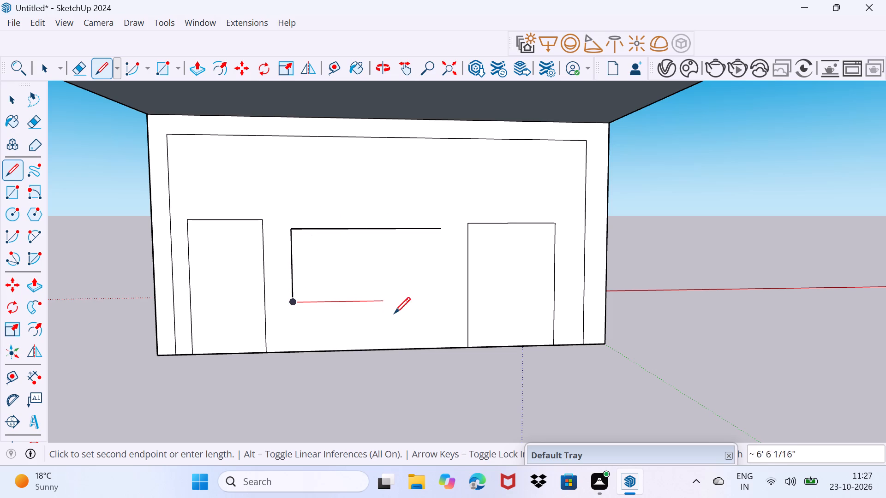
pyautogui.click(441, 310)
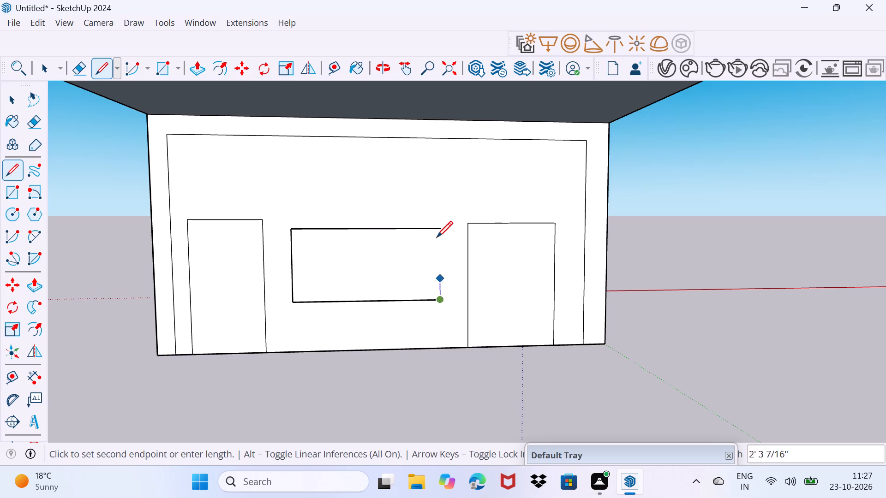
pyautogui.click(438, 226)
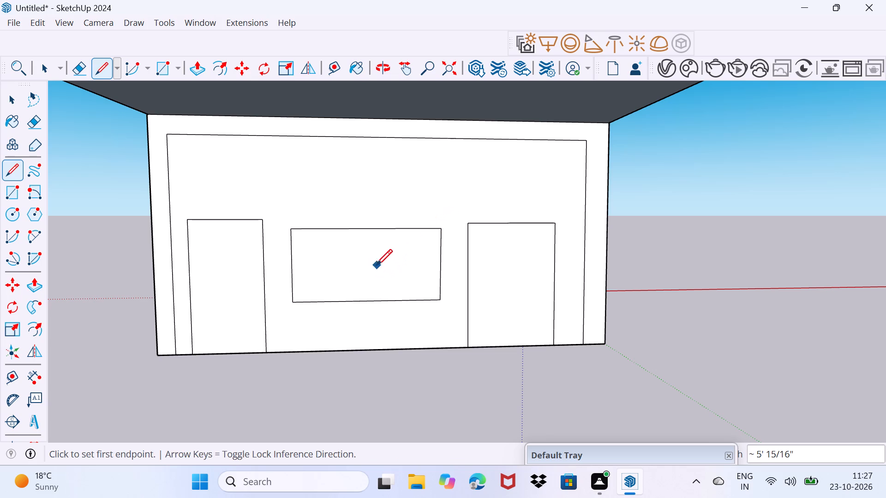
# Split the window into two panes with a vertical line from the middle of its top edge to its bottom edge.
pyautogui.click(365, 231)
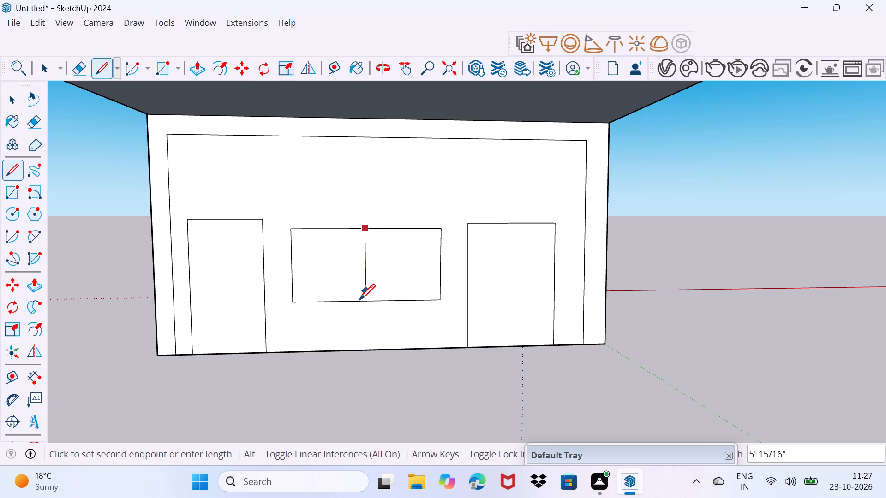
pyautogui.click(359, 302)
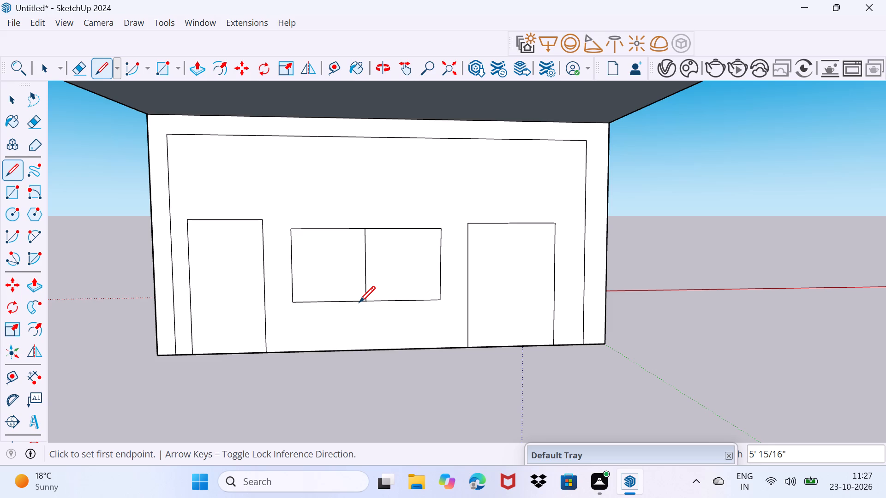
# Inspect the room from the side, from above and from the front with the new wall outlines.
pyautogui.moveTo(485, 470); pyautogui.dragTo(397, 489, button='middle')
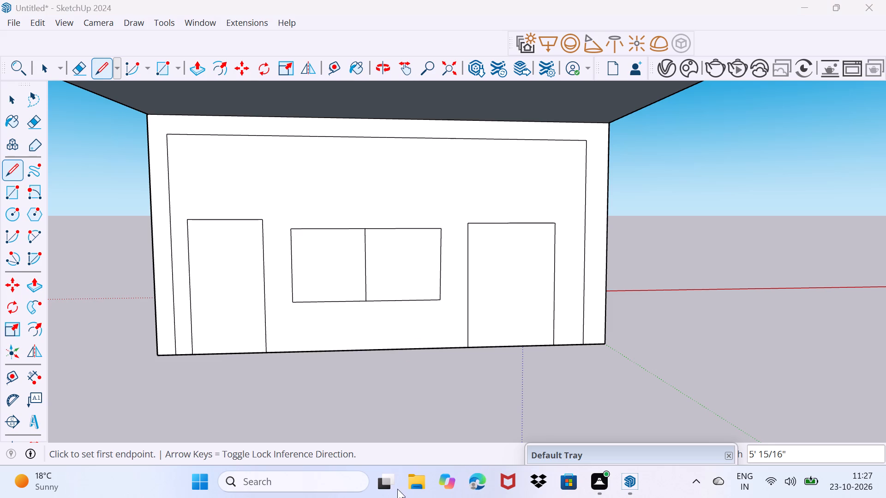
pyautogui.moveTo(397, 489); pyautogui.dragTo(490, 475, button='middle')
pyautogui.moveTo(593, 346); pyautogui.dragTo(339, 381, button='middle')
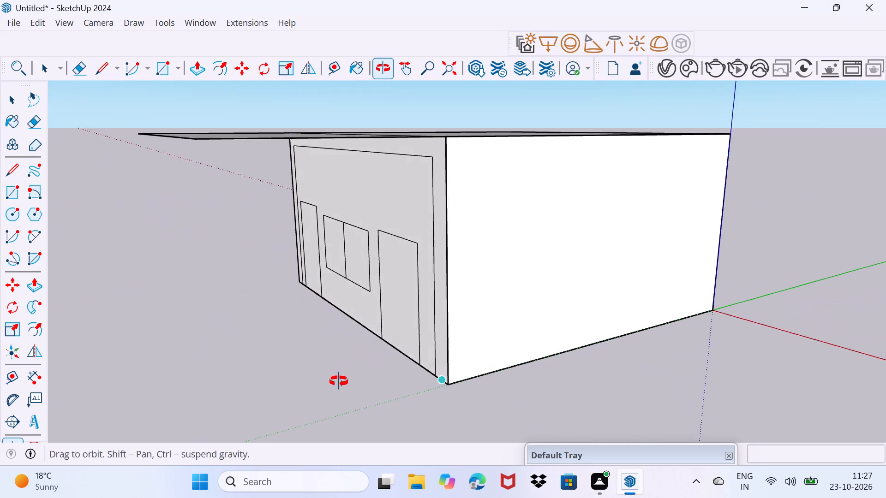
pyautogui.moveTo(339, 381); pyautogui.dragTo(520, 426, button='middle')
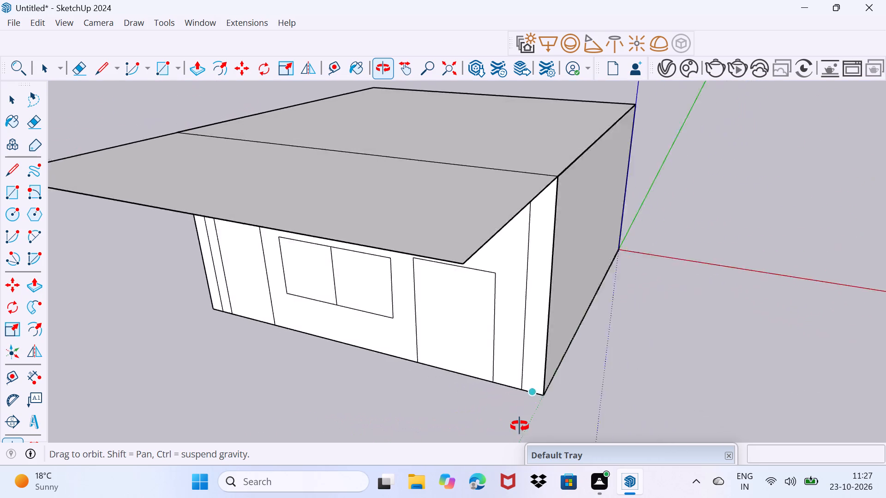
pyautogui.moveTo(520, 426); pyautogui.dragTo(671, 418, button='middle')
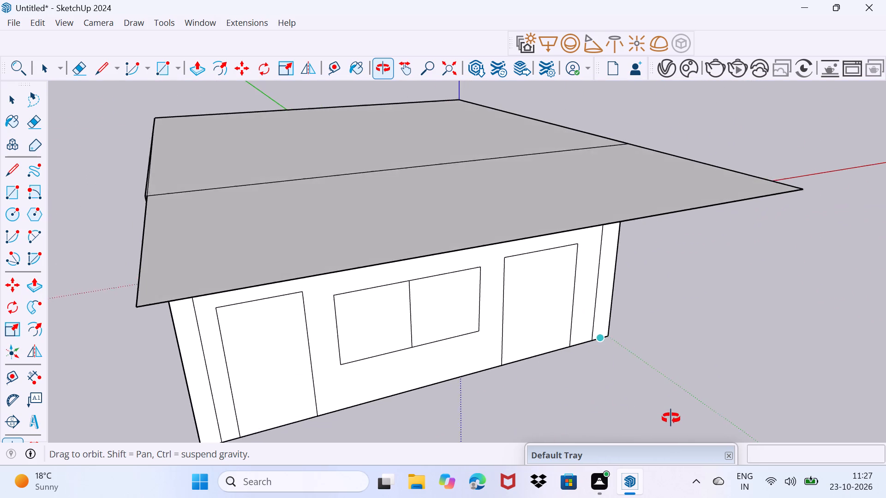
pyautogui.moveTo(671, 418); pyautogui.dragTo(545, 380, button='middle')
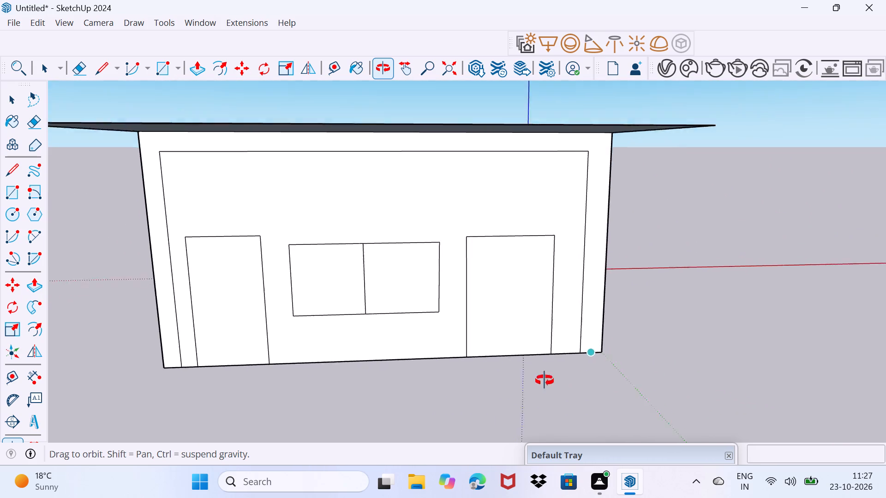
pyautogui.moveTo(545, 380); pyautogui.dragTo(613, 395, button='middle')
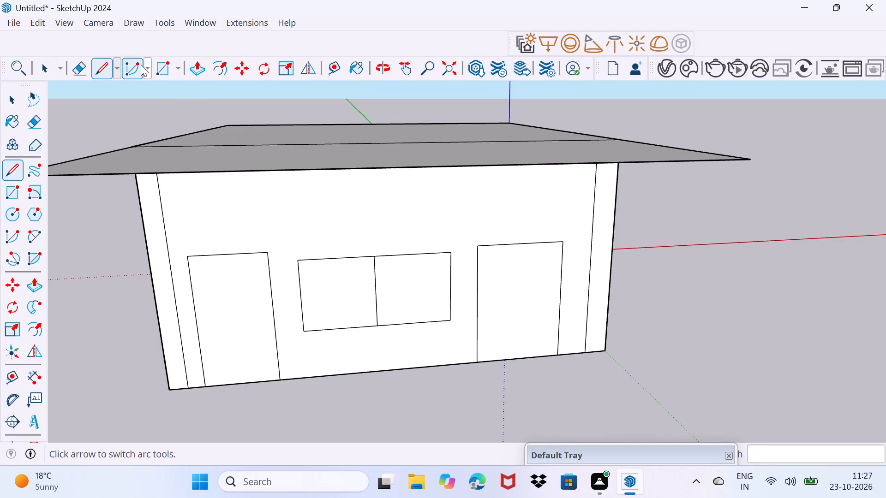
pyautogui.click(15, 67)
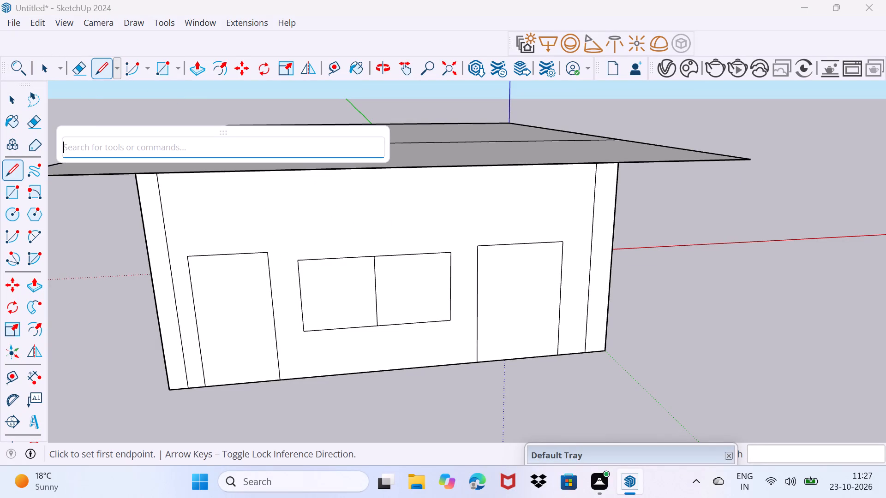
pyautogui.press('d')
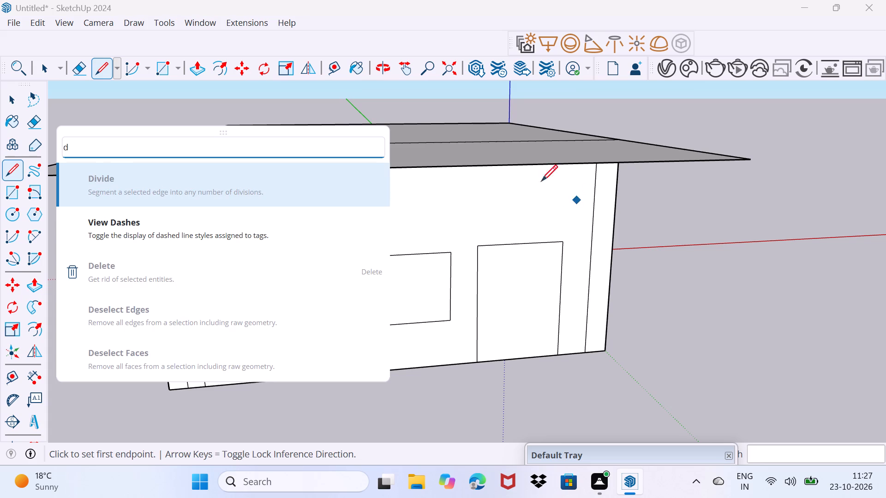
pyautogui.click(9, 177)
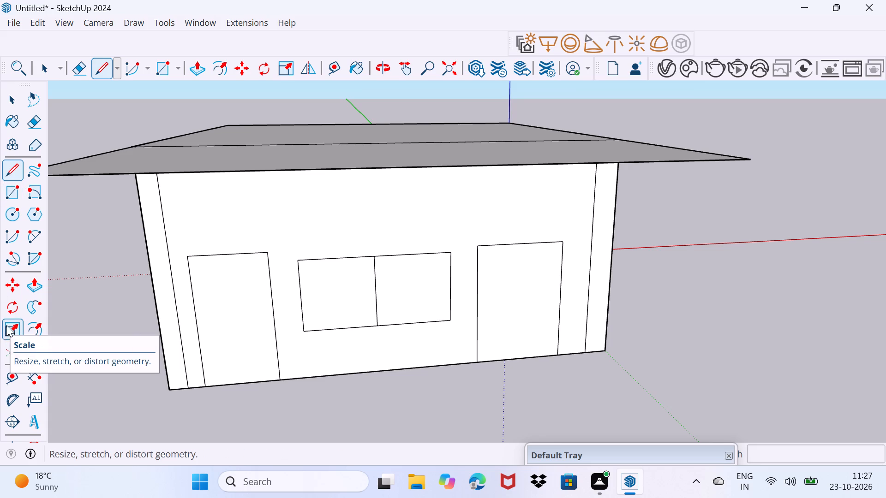
# Lower the ceiling overhang's free corner nearest the green axis in two moves, about 14' 2" and about 2' 9" more.
pyautogui.moveTo(5, 279); pyautogui.dragTo(13, 282)
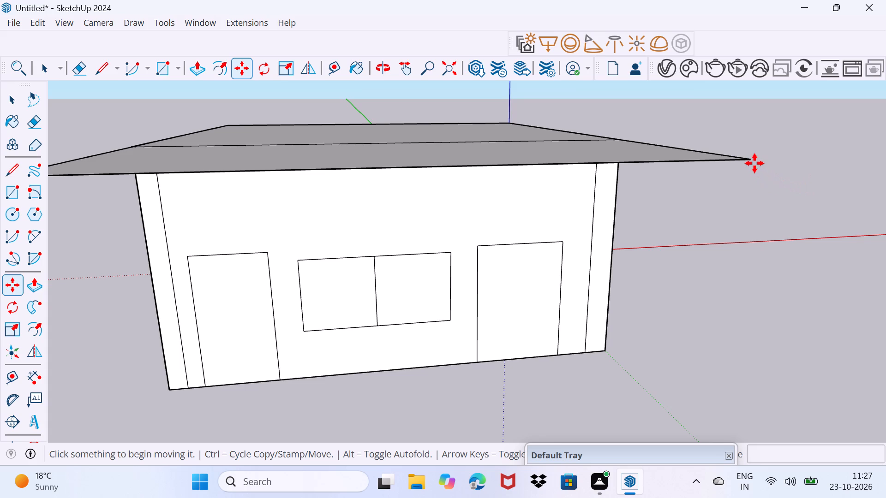
pyautogui.moveTo(751, 161); pyautogui.dragTo(750, 194)
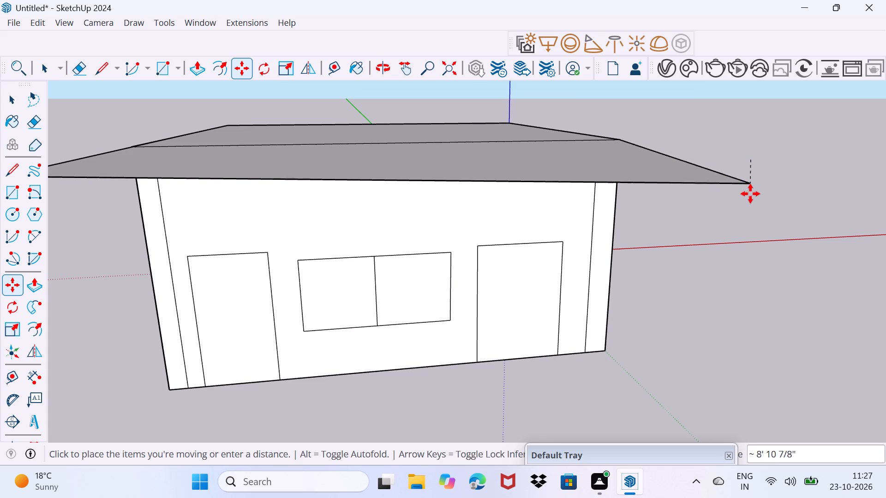
pyautogui.moveTo(750, 194); pyautogui.dragTo(750, 206)
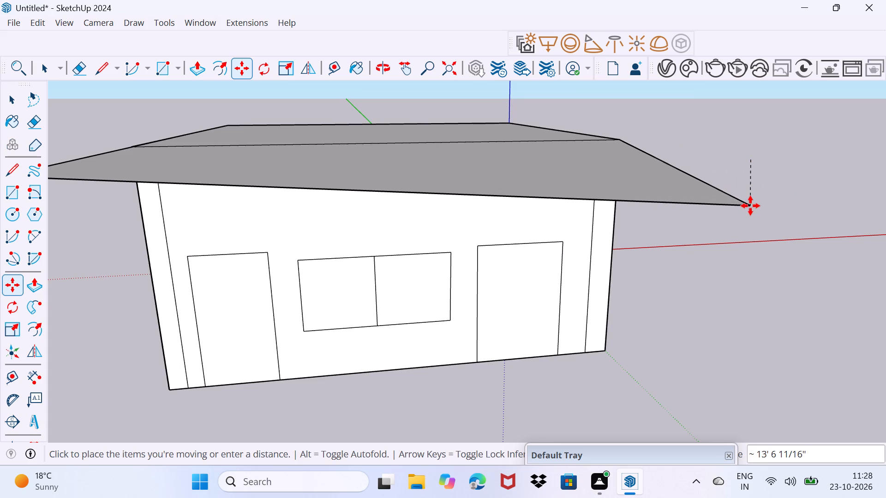
pyautogui.moveTo(750, 206); pyautogui.dragTo(737, 209)
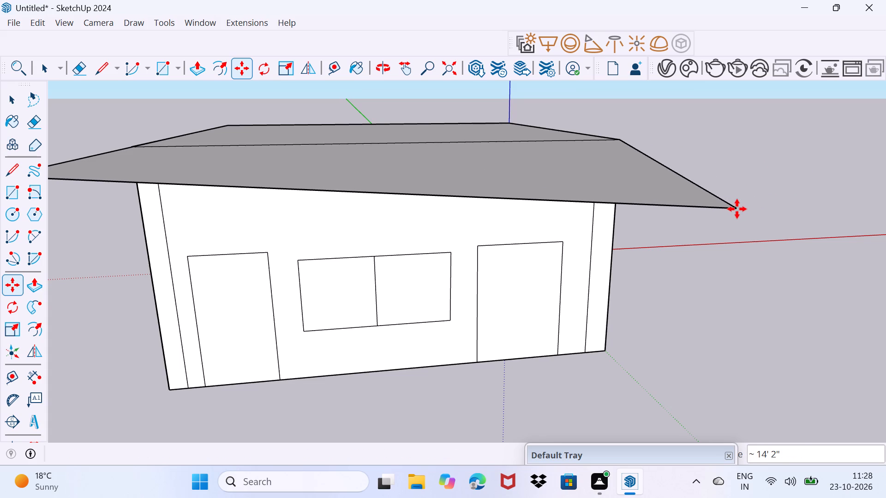
pyautogui.moveTo(737, 209); pyautogui.dragTo(712, 216, button='middle')
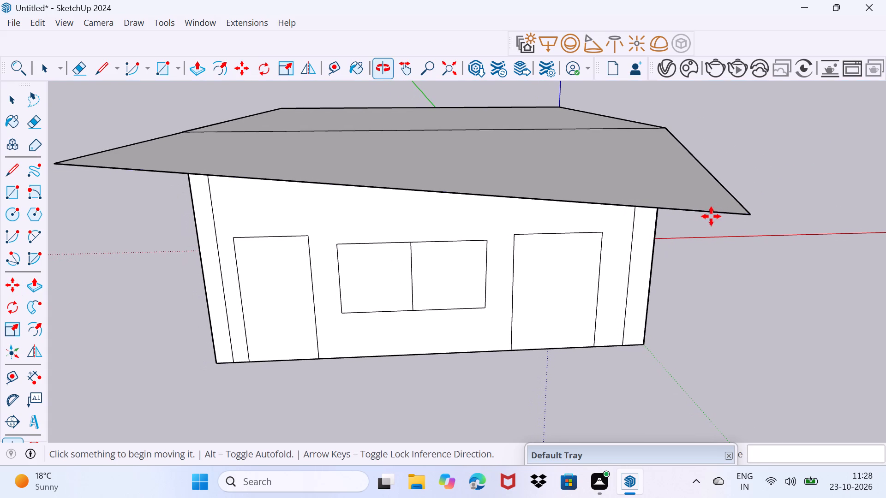
pyautogui.moveTo(746, 213); pyautogui.dragTo(749, 243)
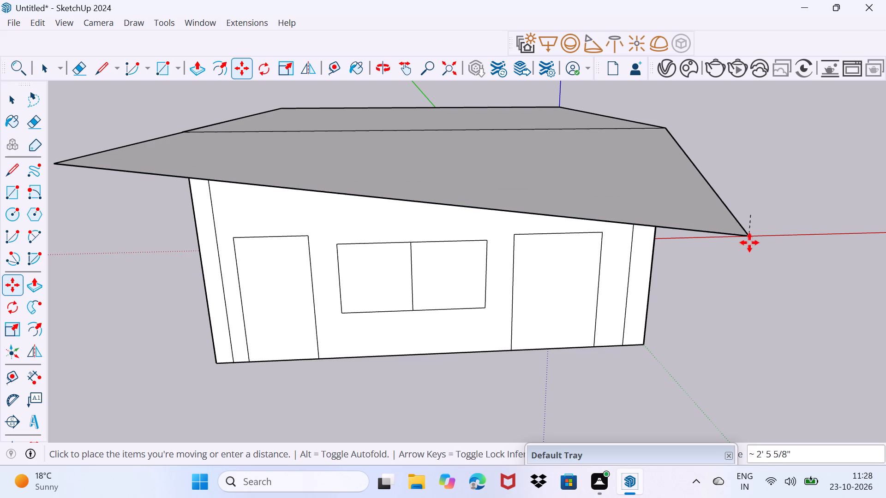
pyautogui.moveTo(749, 243); pyautogui.dragTo(729, 211)
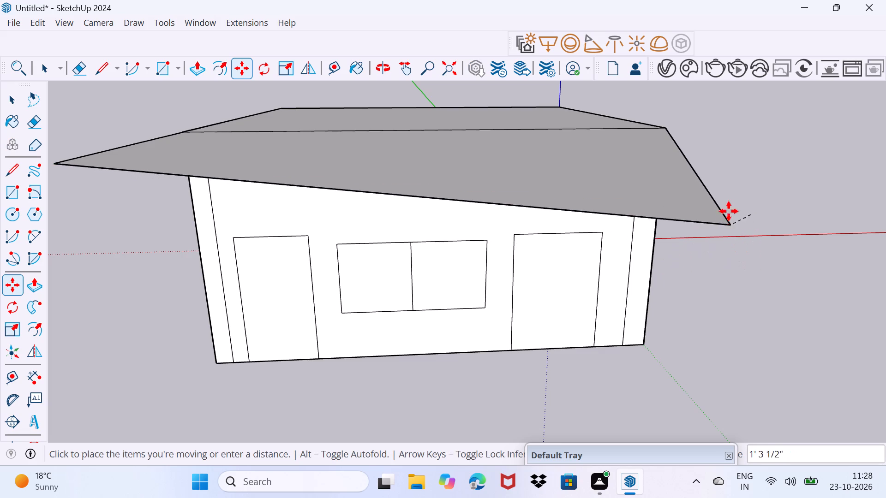
pyautogui.moveTo(729, 211); pyautogui.dragTo(725, 234)
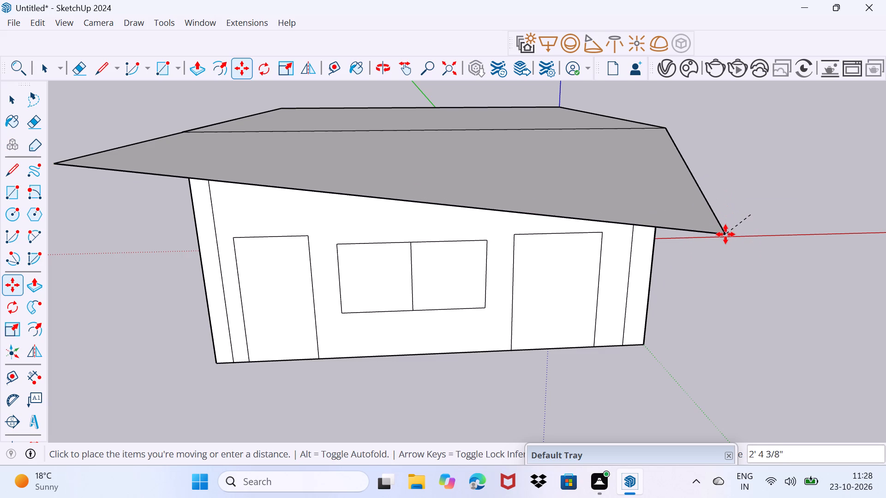
pyautogui.moveTo(725, 234); pyautogui.dragTo(725, 238)
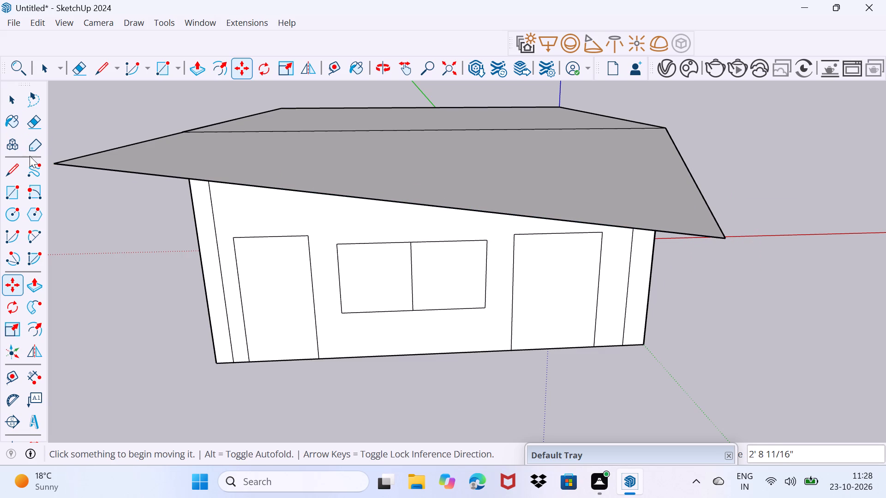
# Move the ceiling overhang's whole free front edge downward so the overhang slopes over the front wall.
pyautogui.moveTo(62, 161); pyautogui.dragTo(72, 202)
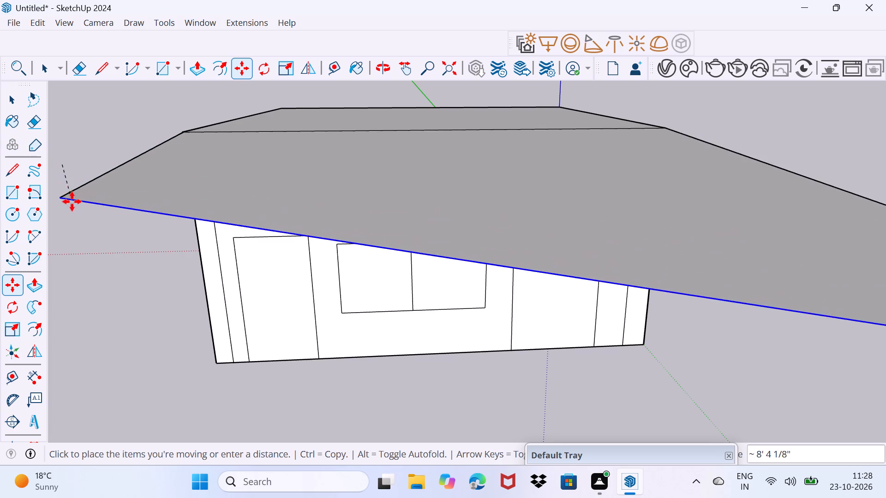
pyautogui.moveTo(72, 202); pyautogui.dragTo(96, 266)
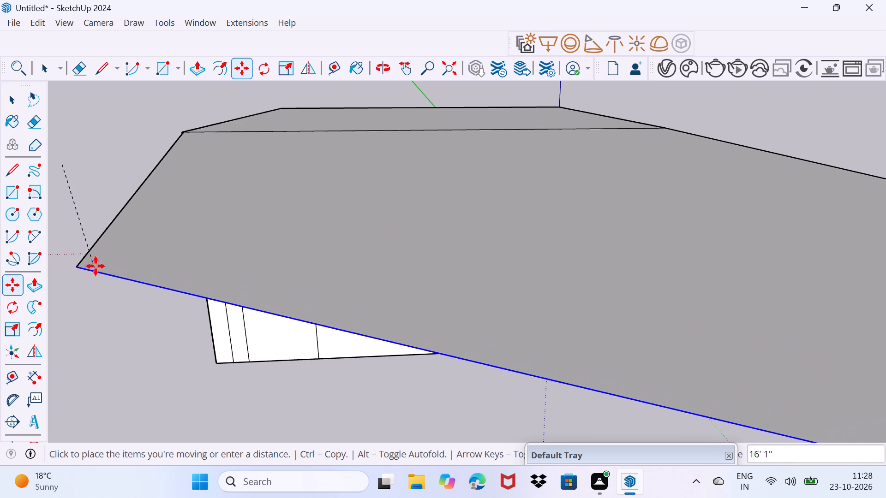
pyautogui.moveTo(96, 266); pyautogui.dragTo(97, 252)
# Move the overhang's free corner farthest from the green axis about 27' 6" onto the front wall's top corner endpoint.
pyautogui.middleClick(94, 249)
pyautogui.scroll(1, 94, 249)
pyautogui.scroll(-2, 94, 249)
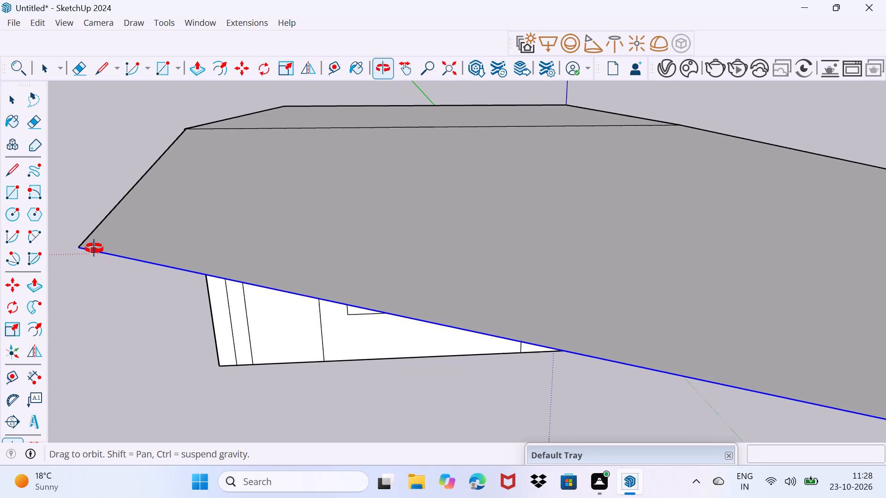
pyautogui.scroll(-11, 94, 249)
pyautogui.middleClick(96, 249)
pyautogui.scroll(-3, 99, 249)
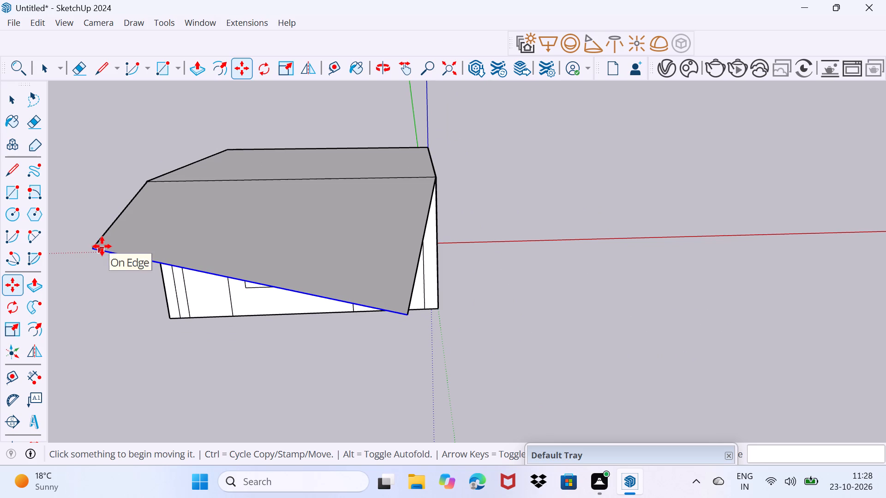
pyautogui.moveTo(101, 246); pyautogui.dragTo(128, 253)
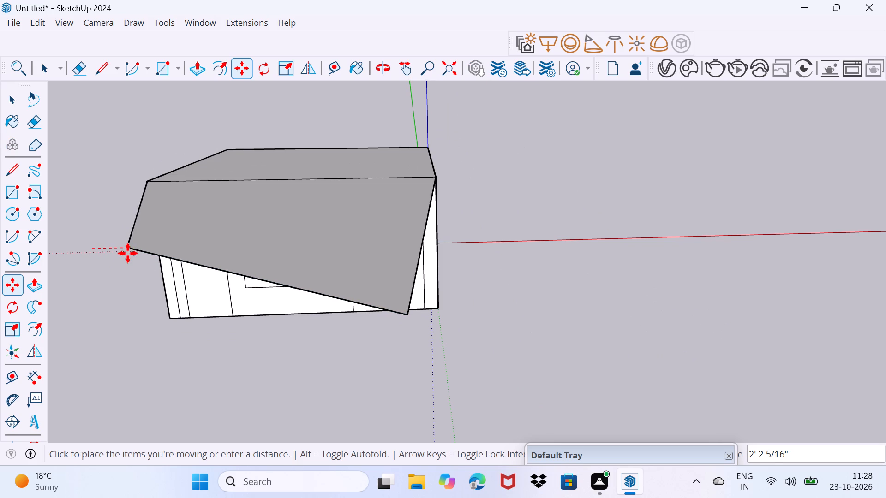
pyautogui.moveTo(128, 253); pyautogui.dragTo(159, 242)
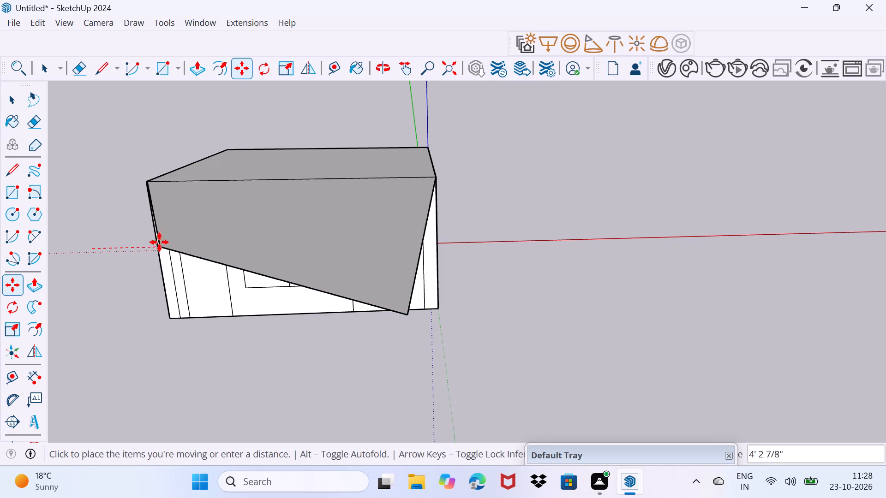
pyautogui.moveTo(159, 242); pyautogui.dragTo(153, 181)
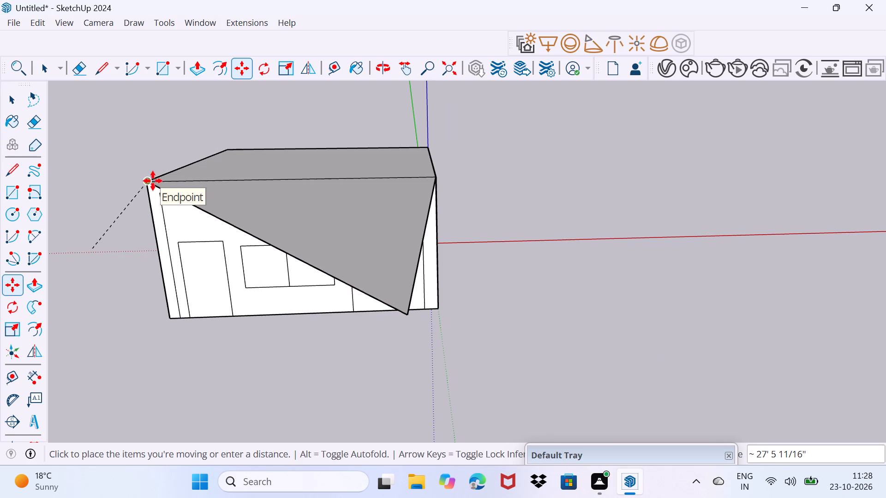
pyautogui.moveTo(153, 181); pyautogui.dragTo(151, 183)
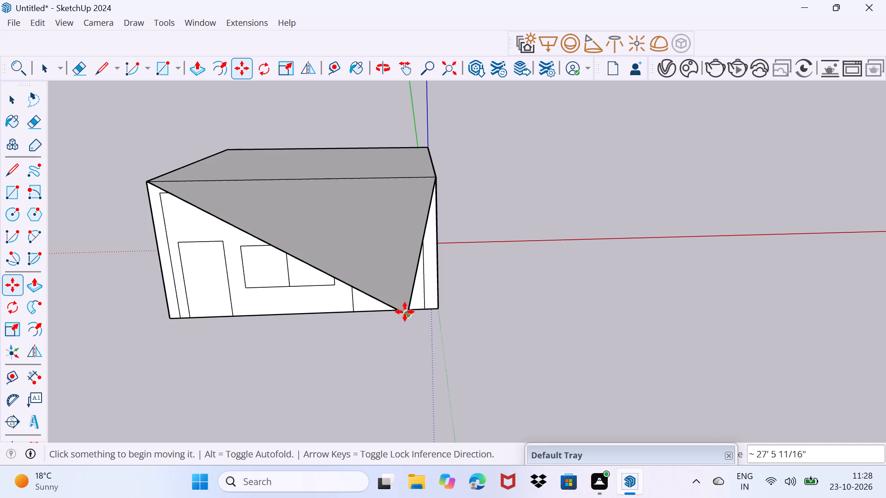
# Move the ceiling overhang's remaining free corner about 39' 9" onto the front wall's top corner endpoint nearest the green axis.
pyautogui.moveTo(405, 312); pyautogui.dragTo(442, 182)
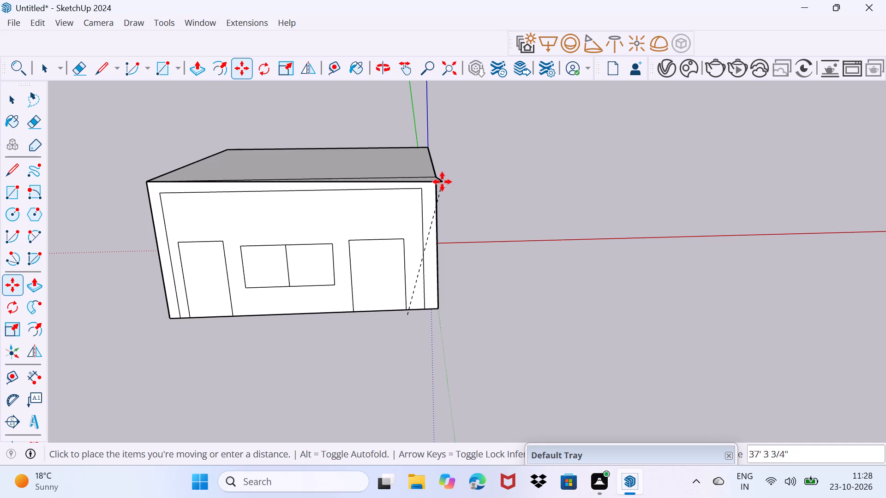
pyautogui.moveTo(442, 182); pyautogui.dragTo(430, 179)
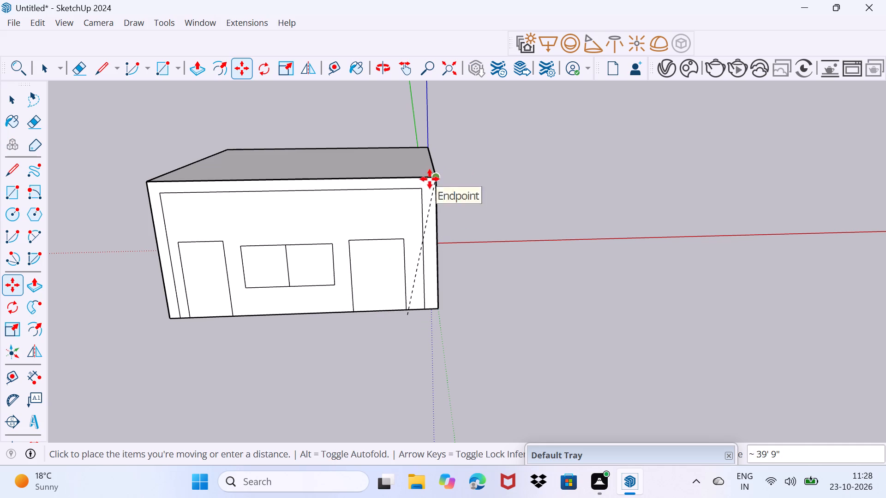
pyautogui.moveTo(430, 179); pyautogui.dragTo(434, 177)
# Draw a horizontal overhang rectangle about 31' 5" by 9' 11" outward from the front wall's top edge.
pyautogui.moveTo(424, 178); pyautogui.dragTo(340, 188, button='middle')
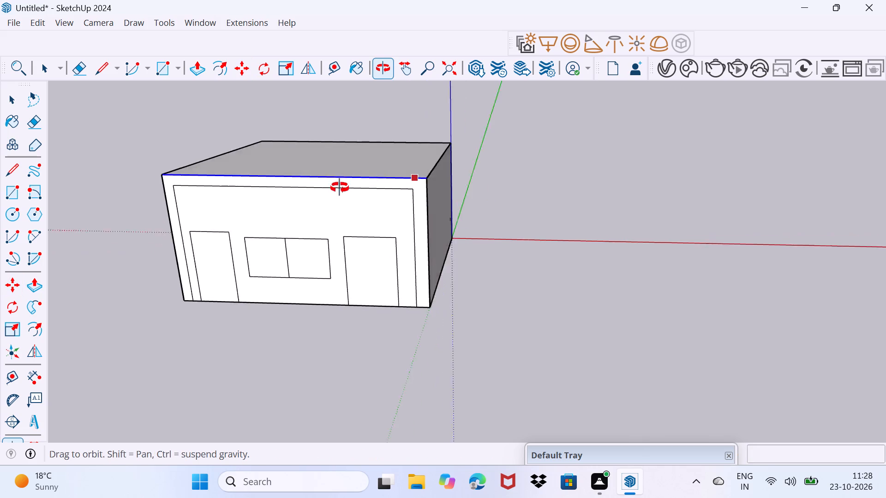
pyautogui.moveTo(340, 188); pyautogui.dragTo(215, 178, button='middle')
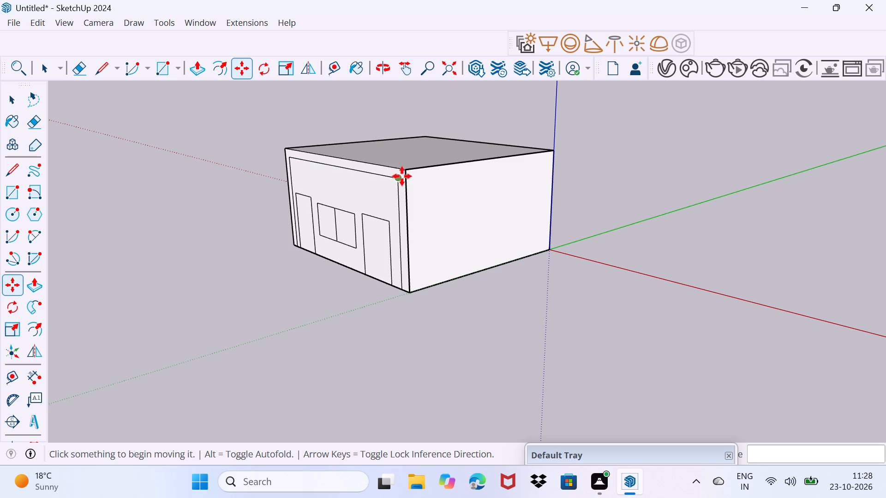
pyautogui.click(406, 168)
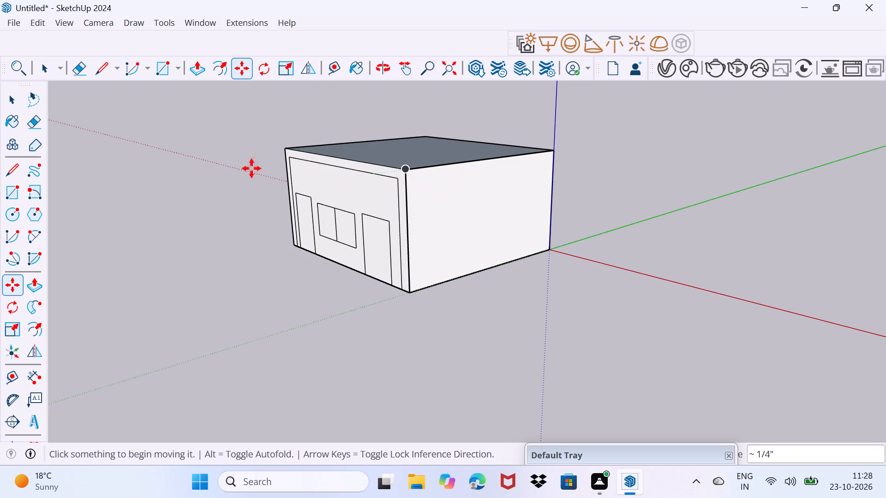
pyautogui.moveTo(2, 187); pyautogui.dragTo(14, 184)
pyautogui.click(283, 154)
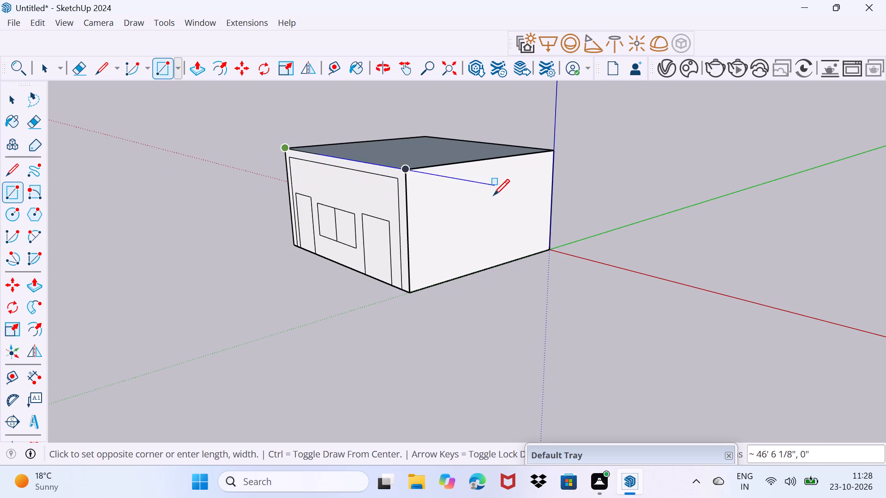
pyautogui.click(336, 190)
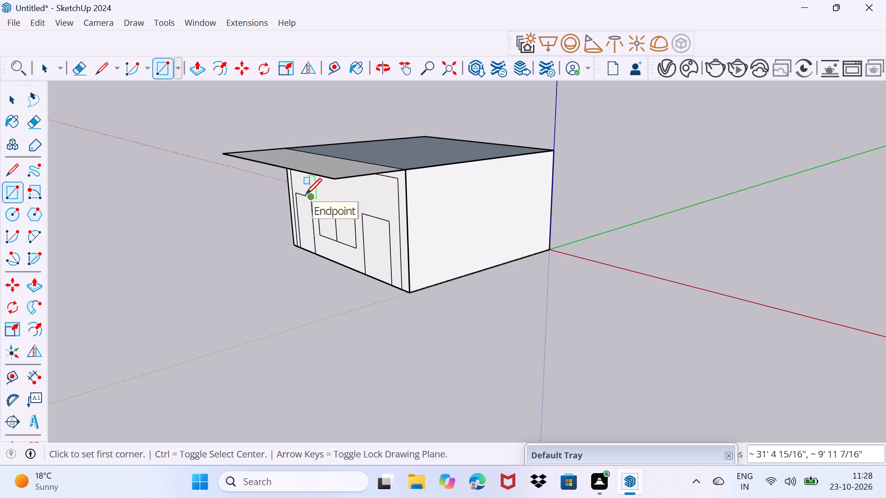
# Draw a vertical side panel rectangle about 3' 11" by 9' 11" under the overhang's end nearest the green axis.
pyautogui.click(403, 202)
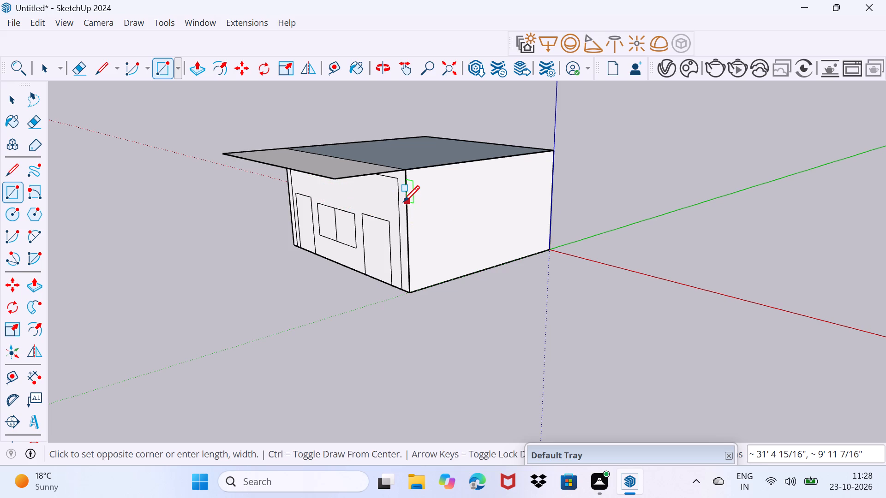
pyautogui.click(341, 178)
# Draw a matching vertical side panel rectangle about 2' 6" by 9' 11" under the overhang's opposite end.
pyautogui.moveTo(317, 173); pyautogui.dragTo(659, 223, button='middle')
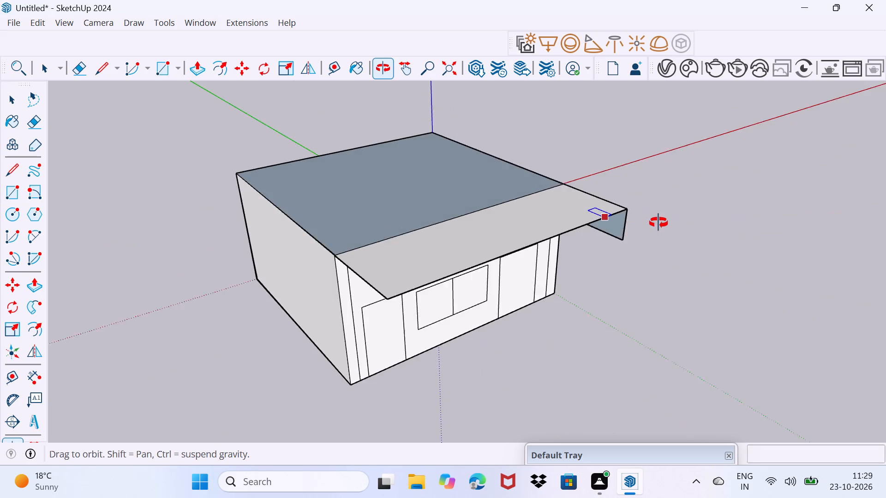
pyautogui.moveTo(659, 223); pyautogui.dragTo(704, 184, button='middle')
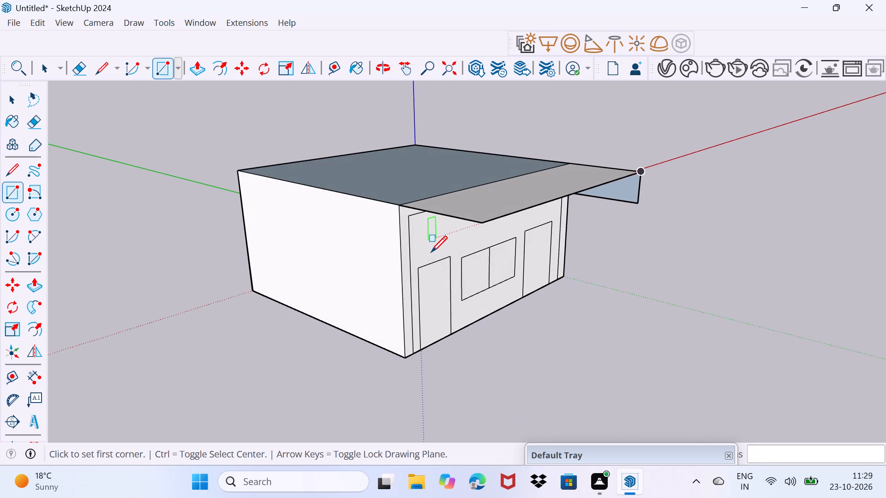
pyautogui.click(407, 210)
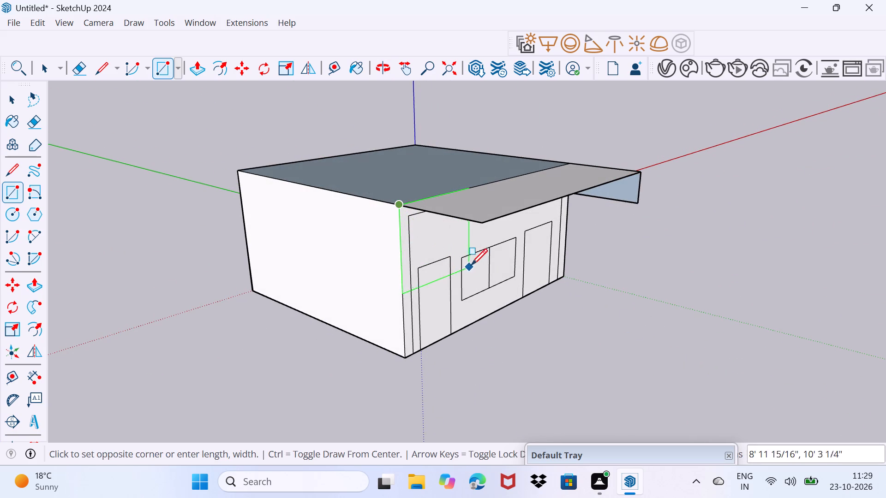
pyautogui.click(483, 225)
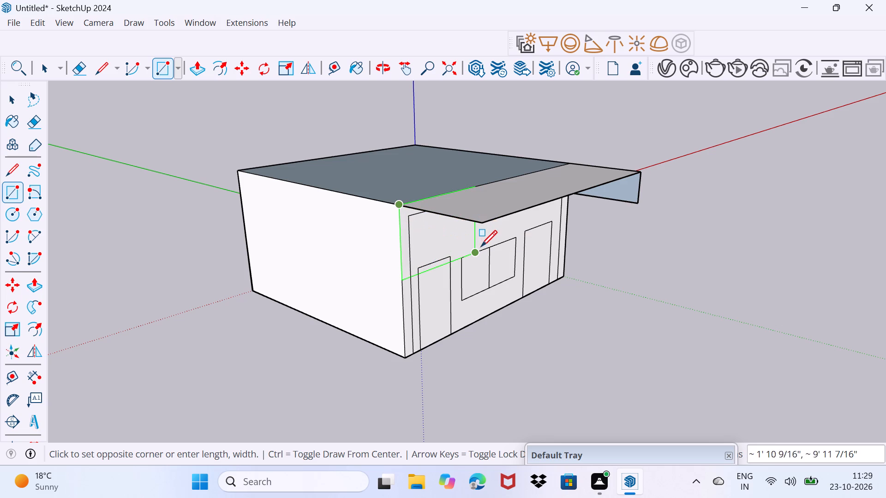
pyautogui.click(479, 224)
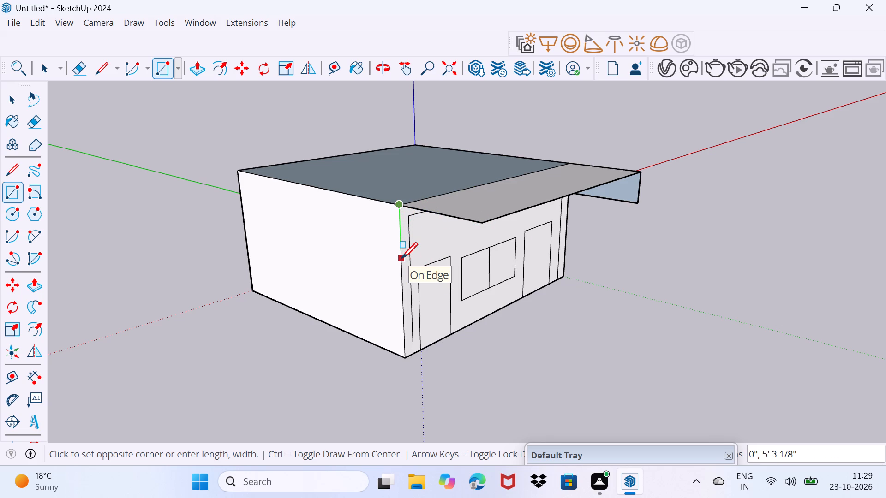
pyautogui.moveTo(401, 258); pyautogui.dragTo(229, 193, button='middle')
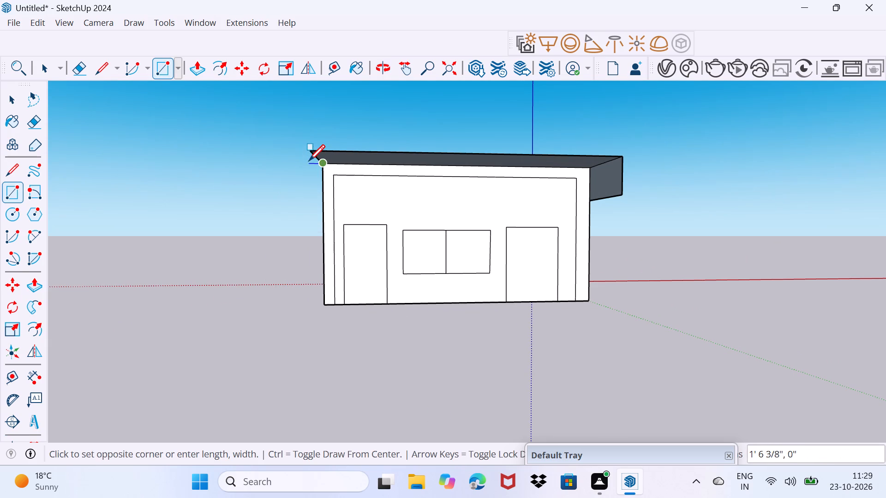
pyautogui.click(308, 184)
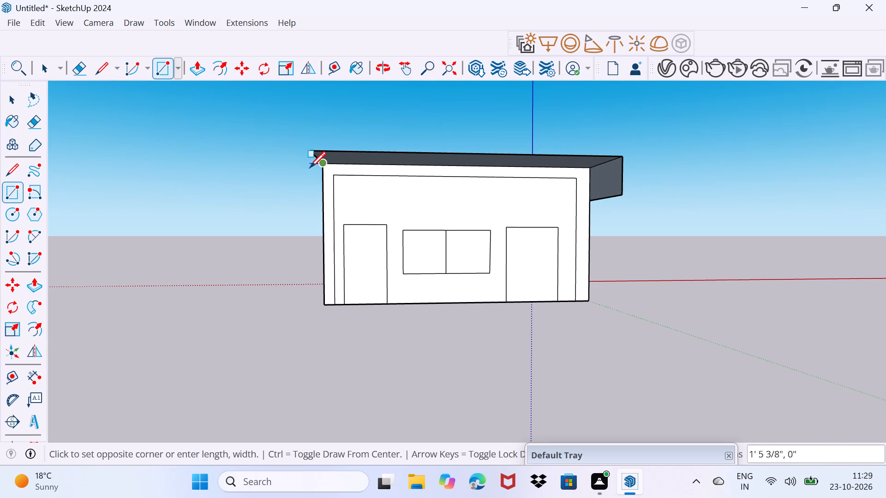
pyautogui.click(308, 177)
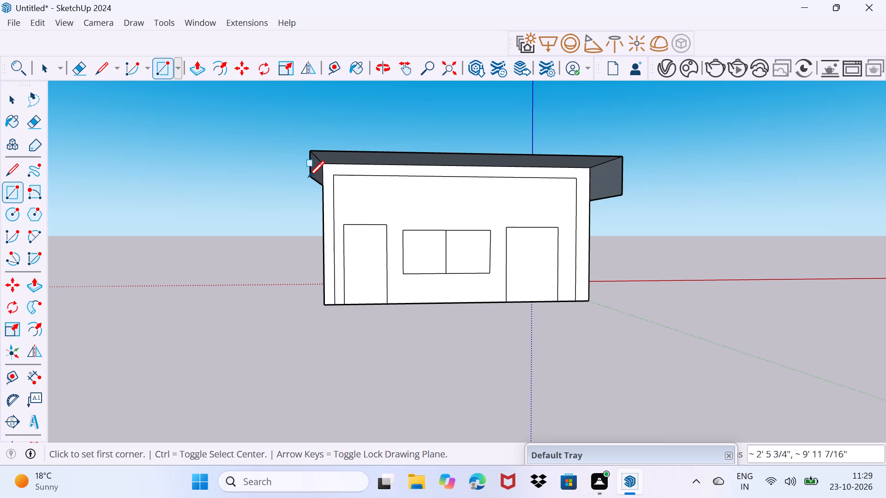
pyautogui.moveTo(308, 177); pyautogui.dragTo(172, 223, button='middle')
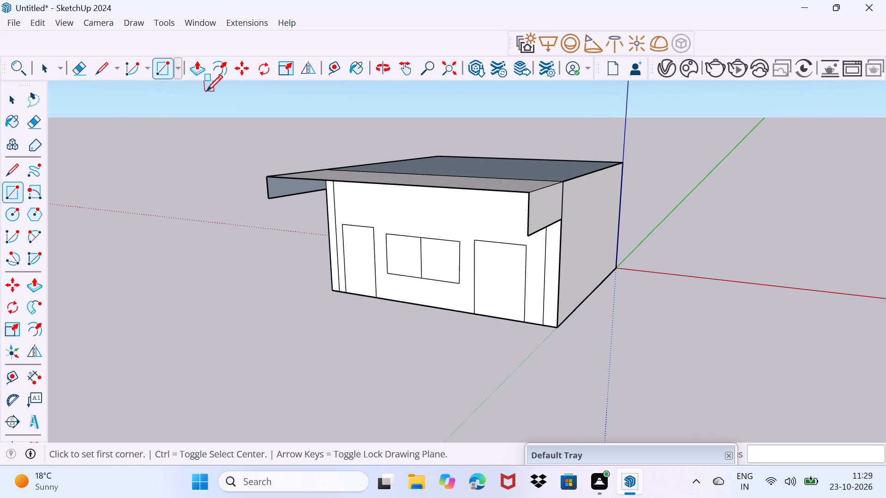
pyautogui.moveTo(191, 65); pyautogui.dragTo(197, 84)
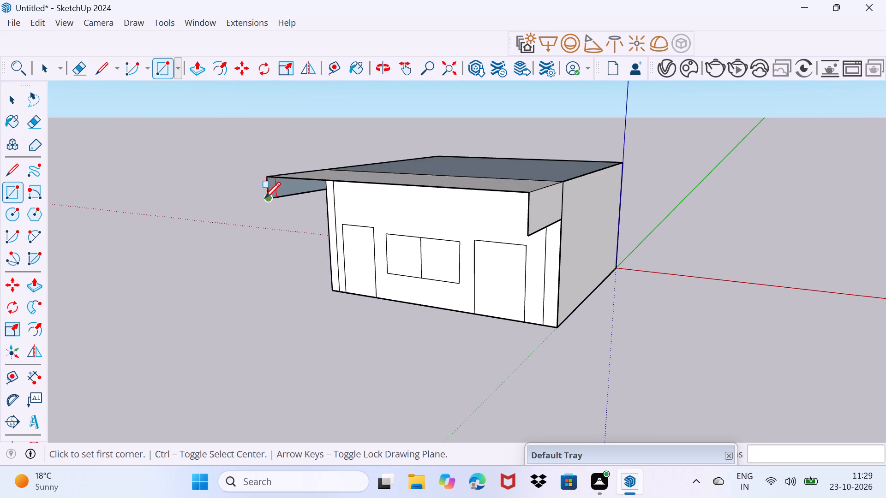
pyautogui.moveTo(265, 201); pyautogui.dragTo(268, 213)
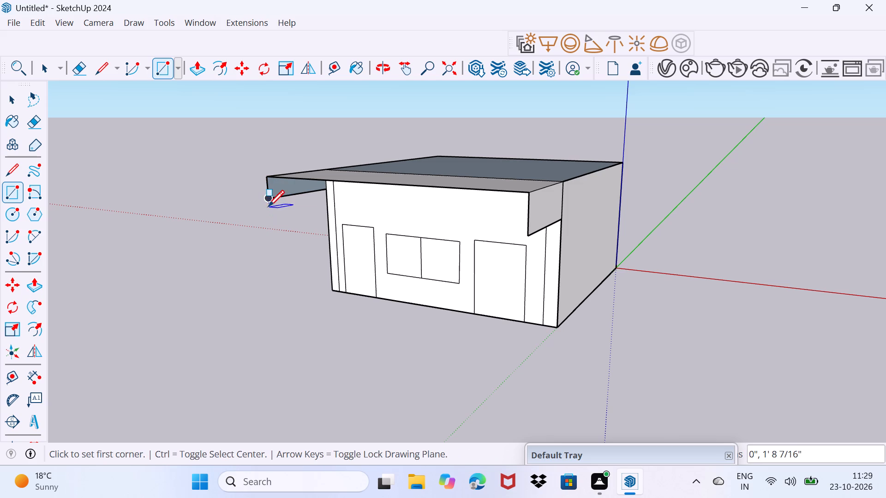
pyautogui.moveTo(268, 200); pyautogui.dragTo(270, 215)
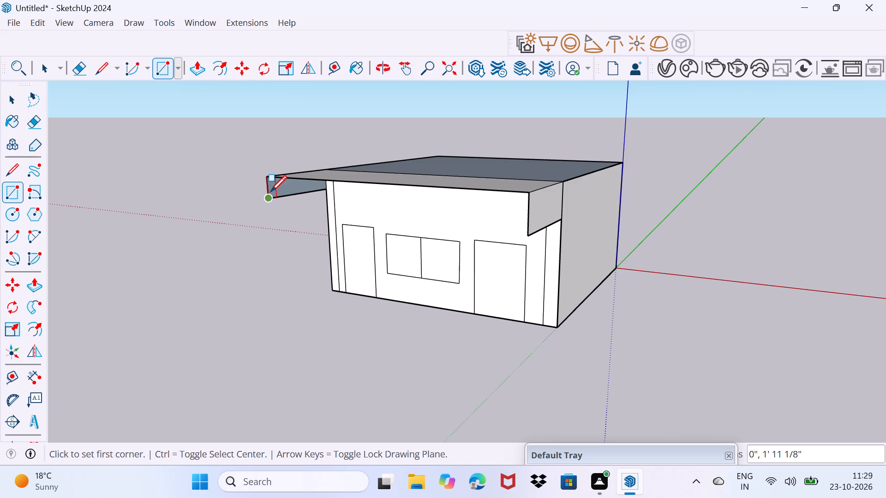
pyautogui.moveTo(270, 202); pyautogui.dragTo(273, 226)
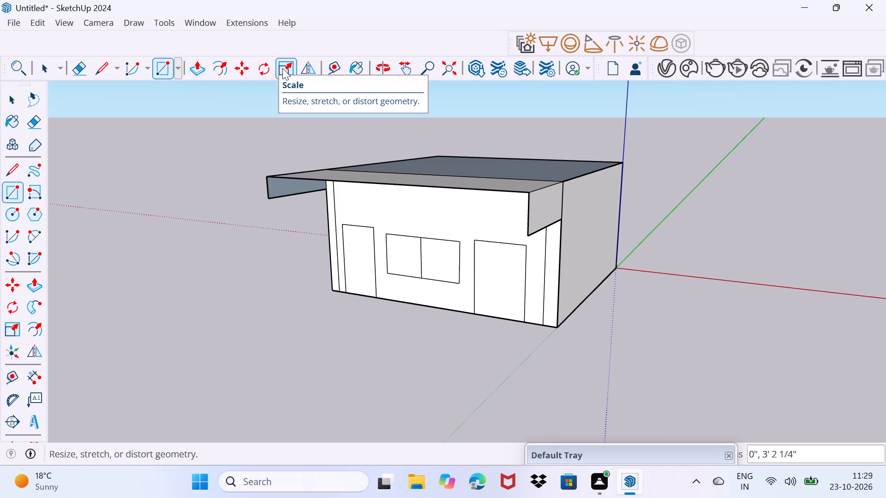
# Push/Pull the 2' 6" high side panel about 31' 5" along the overhang to the opposite side panel.
pyautogui.click(199, 71)
pyautogui.doubleClick(192, 71)
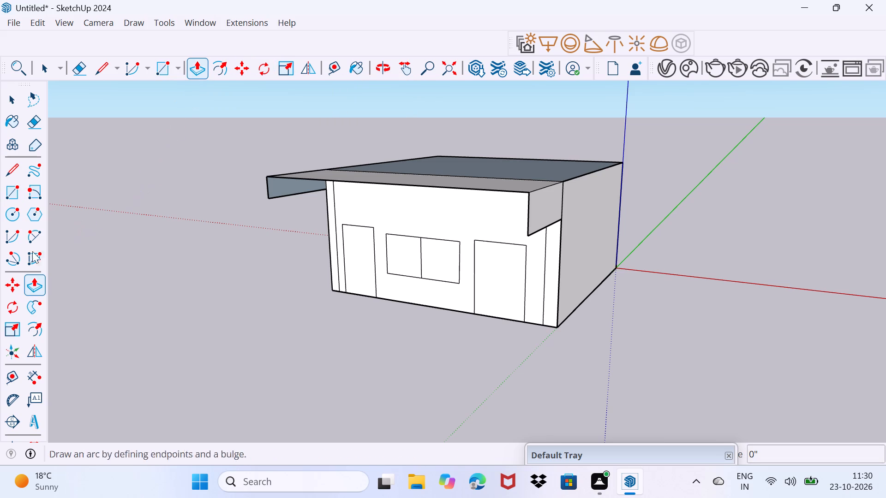
pyautogui.click(33, 292)
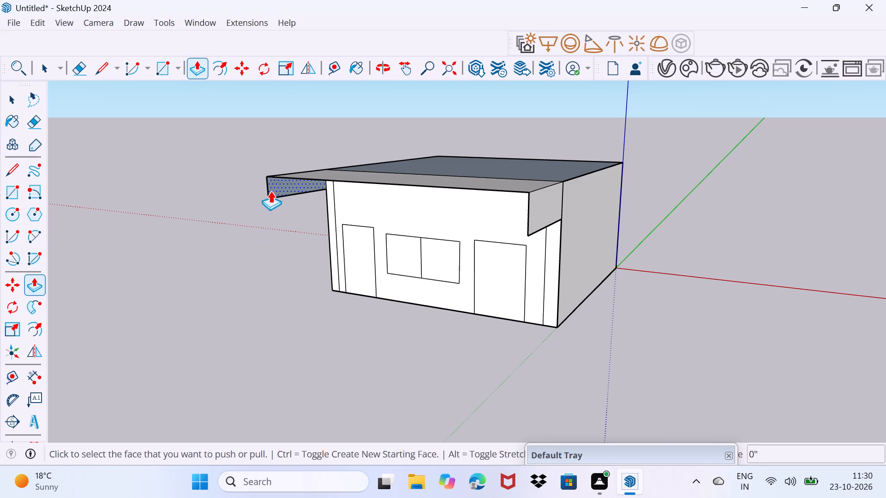
pyautogui.moveTo(270, 189); pyautogui.dragTo(286, 226)
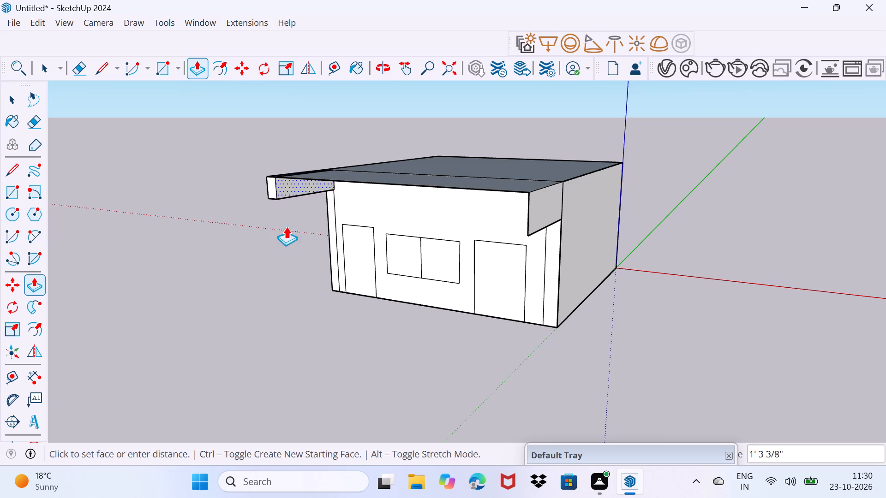
pyautogui.moveTo(286, 226); pyautogui.dragTo(475, 261)
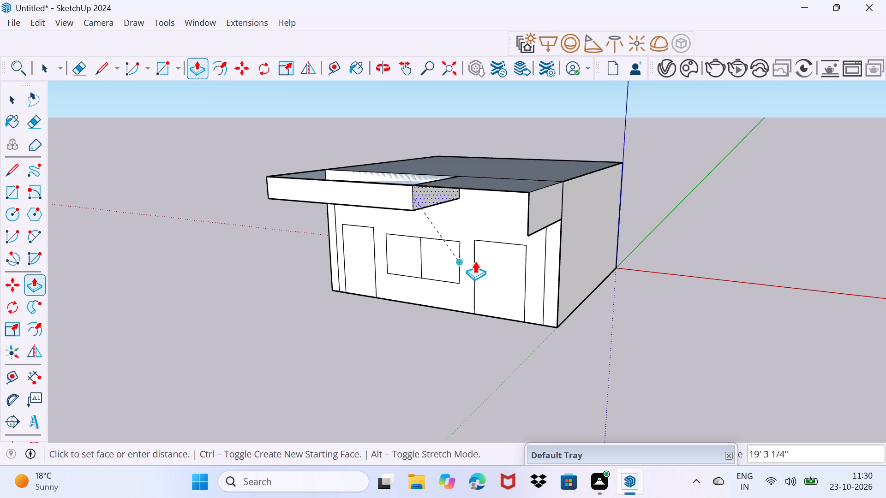
pyautogui.moveTo(475, 261); pyautogui.dragTo(524, 267)
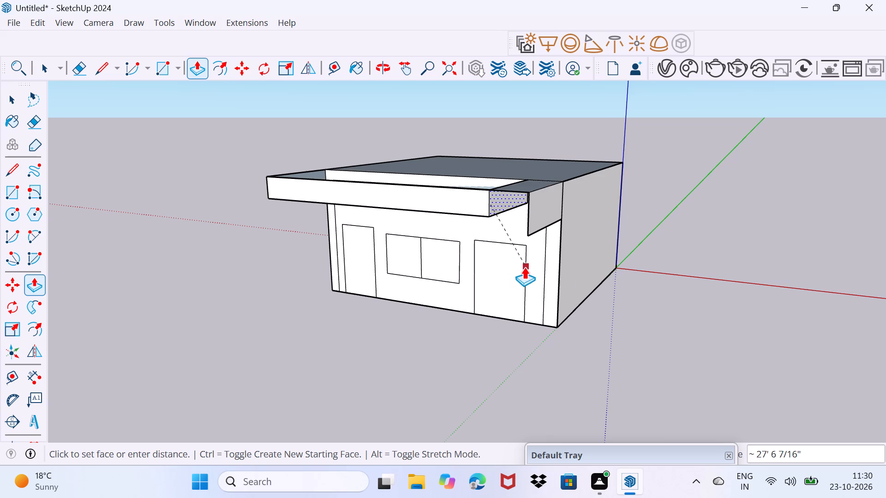
pyautogui.moveTo(524, 267); pyautogui.dragTo(537, 267)
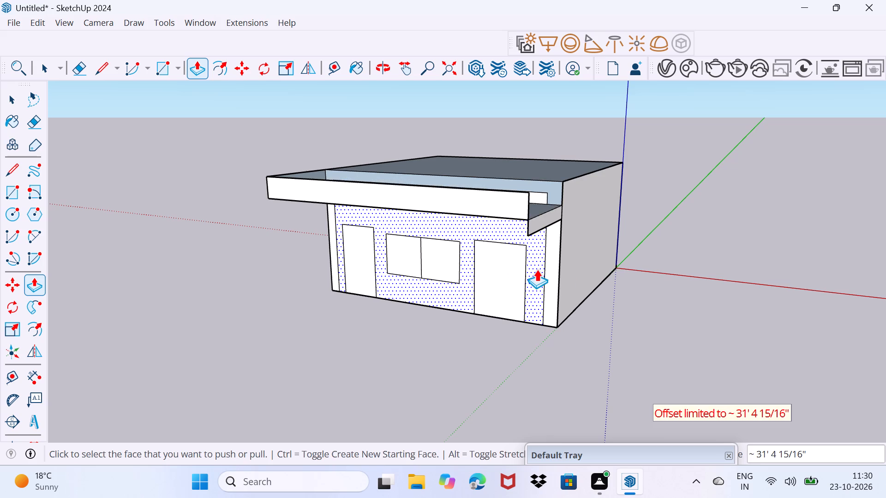
# Push/Pull the front wall face around the doorways and window outward about 2' 6".
pyautogui.moveTo(341, 246); pyautogui.dragTo(272, 213)
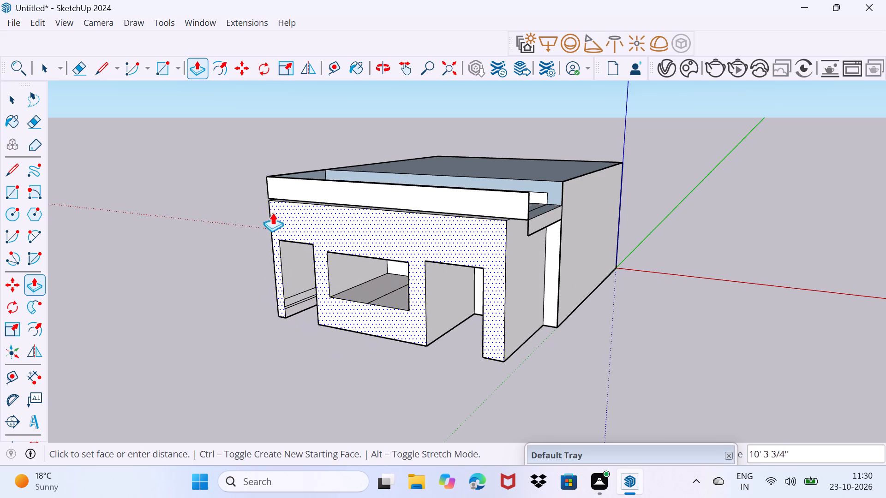
pyautogui.moveTo(272, 213); pyautogui.dragTo(314, 210)
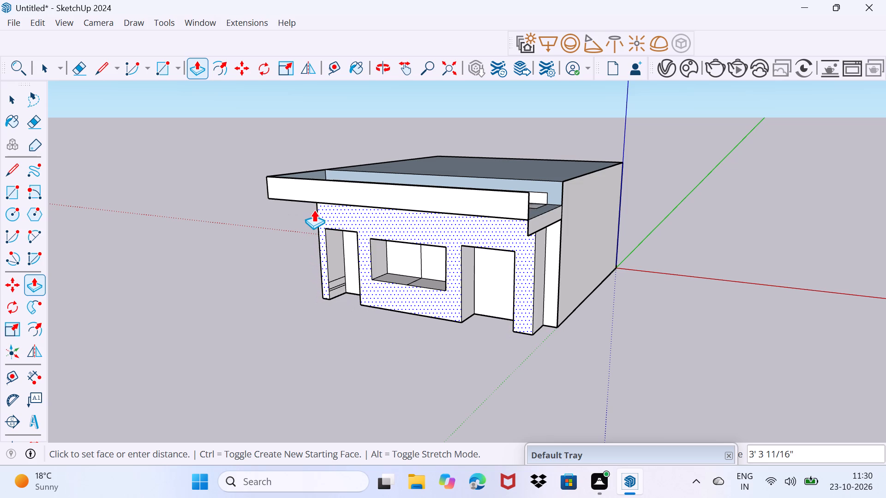
pyautogui.moveTo(314, 210); pyautogui.dragTo(323, 207)
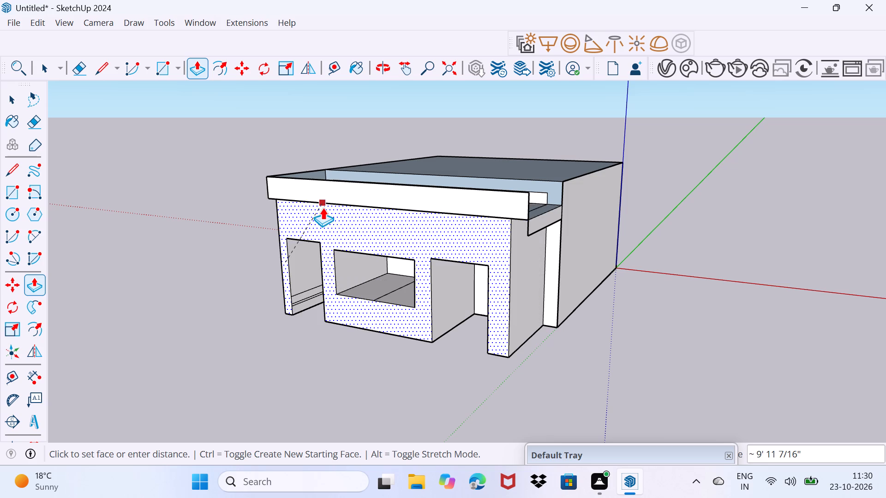
pyautogui.moveTo(323, 207); pyautogui.dragTo(318, 212)
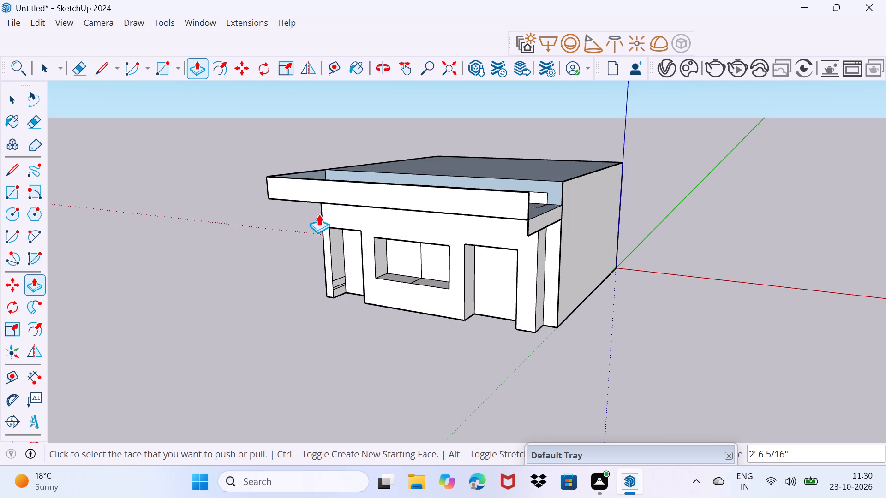
# Examine the building from the side, front and rear to check the extruded wall and overhang.
pyautogui.moveTo(577, 251); pyautogui.dragTo(361, 247, button='middle')
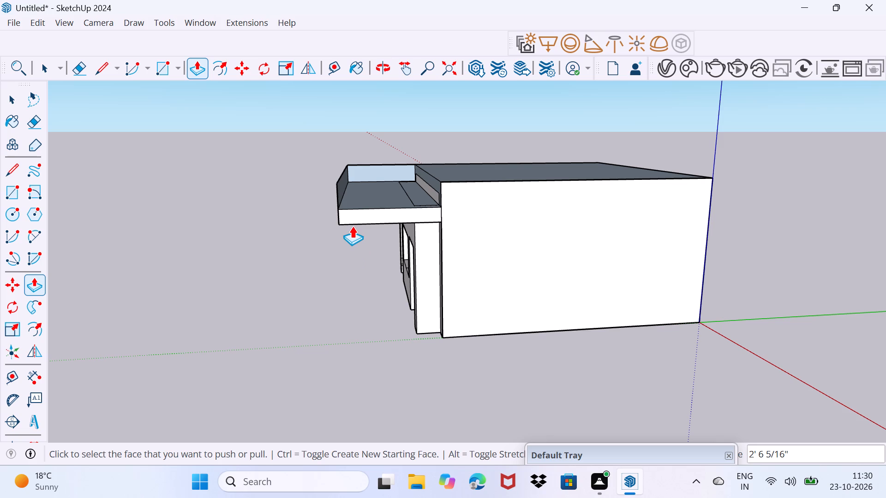
pyautogui.moveTo(265, 269); pyautogui.dragTo(281, 273, button='middle')
pyautogui.moveTo(281, 273); pyautogui.dragTo(566, 249, button='middle')
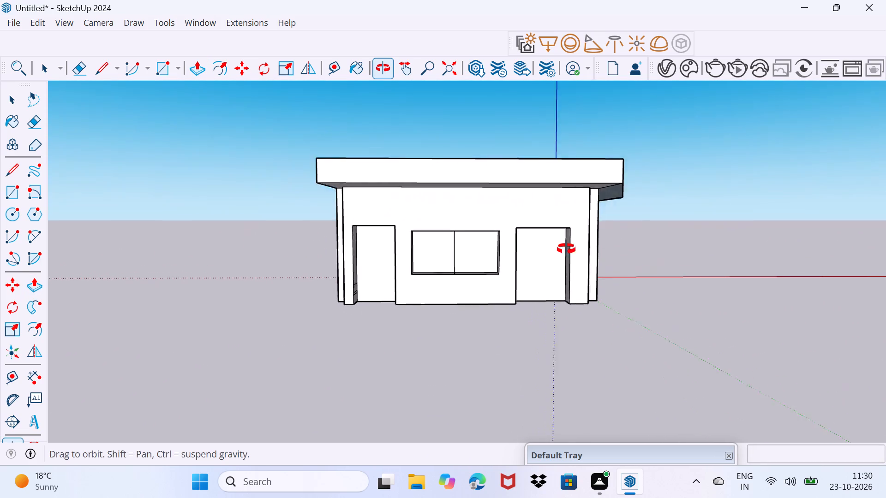
pyautogui.moveTo(566, 249); pyautogui.dragTo(552, 254, button='middle')
pyautogui.moveTo(391, 356); pyautogui.dragTo(0, 373, button='middle')
pyautogui.moveTo(847, 450); pyautogui.dragTo(736, 350, button='middle')
pyautogui.moveTo(764, 331); pyautogui.dragTo(417, 313, button='middle')
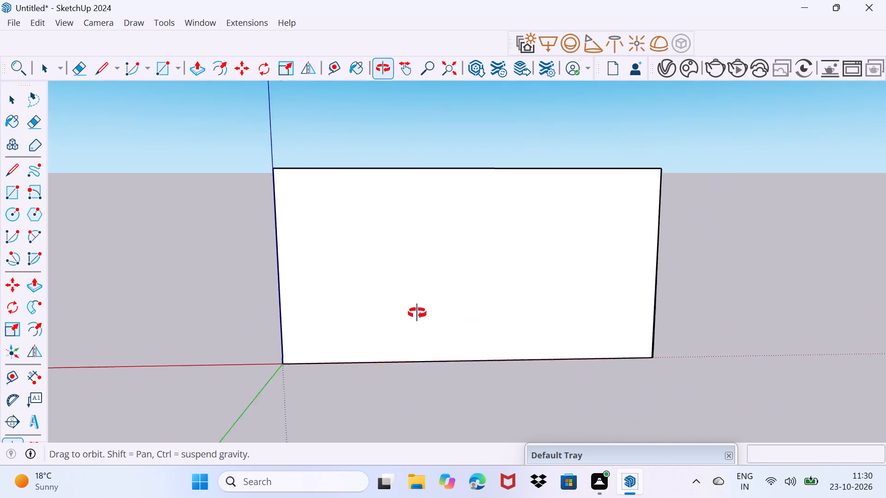
pyautogui.moveTo(417, 313); pyautogui.dragTo(115, 320, button='middle')
pyautogui.moveTo(681, 340); pyautogui.dragTo(560, 337, button='middle')
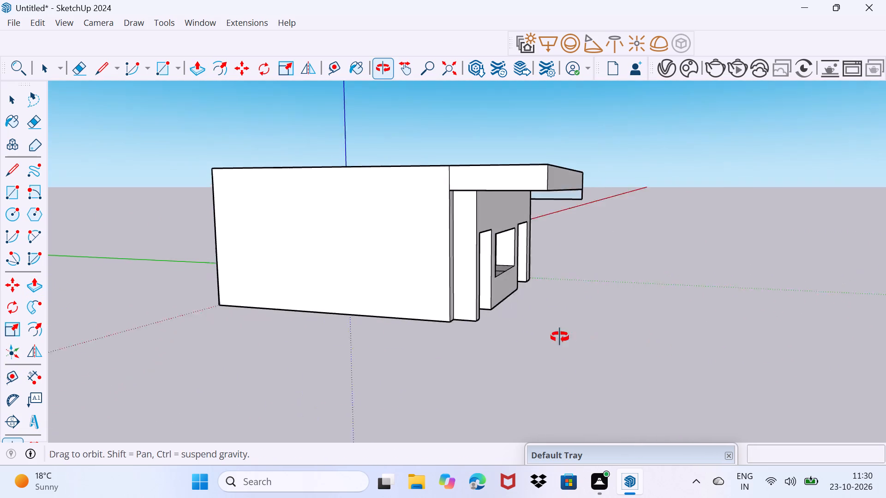
pyautogui.moveTo(560, 337); pyautogui.dragTo(725, 338, button='middle')
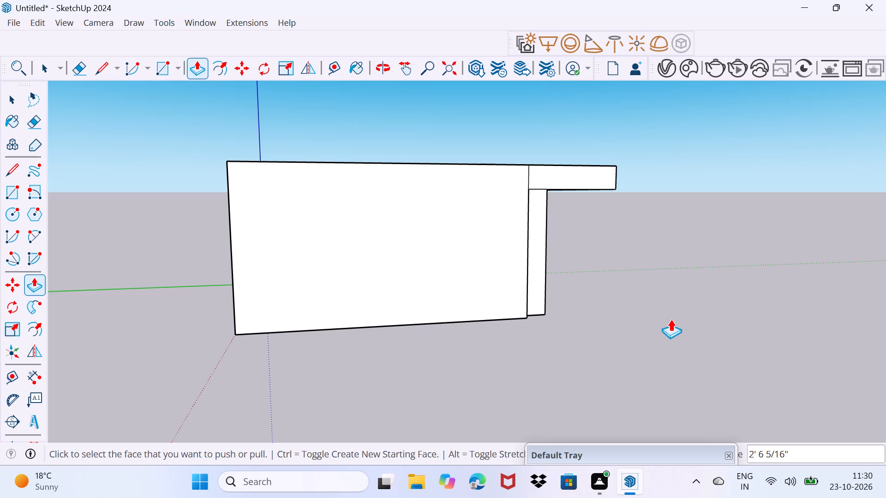
# Open the Chaos Cosmos asset browser over the model, with no 3D text dialog left open.
pyautogui.click(684, 61)
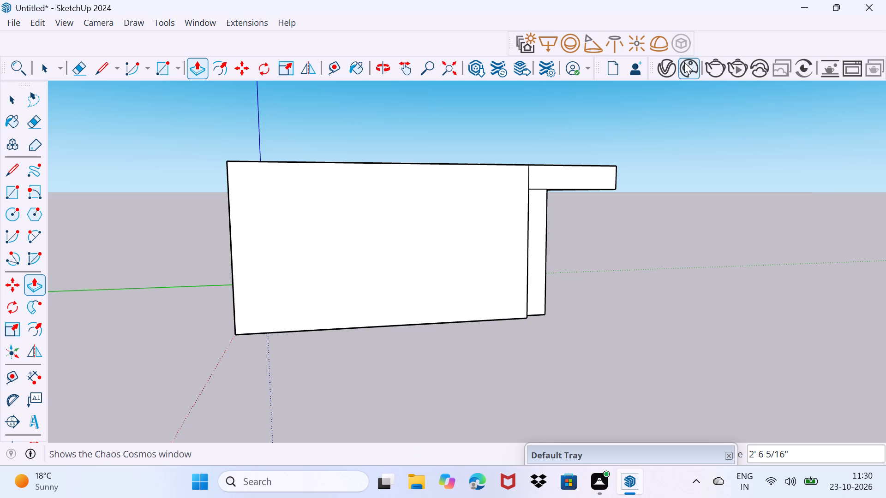
pyautogui.click(684, 62)
pyautogui.click(689, 70)
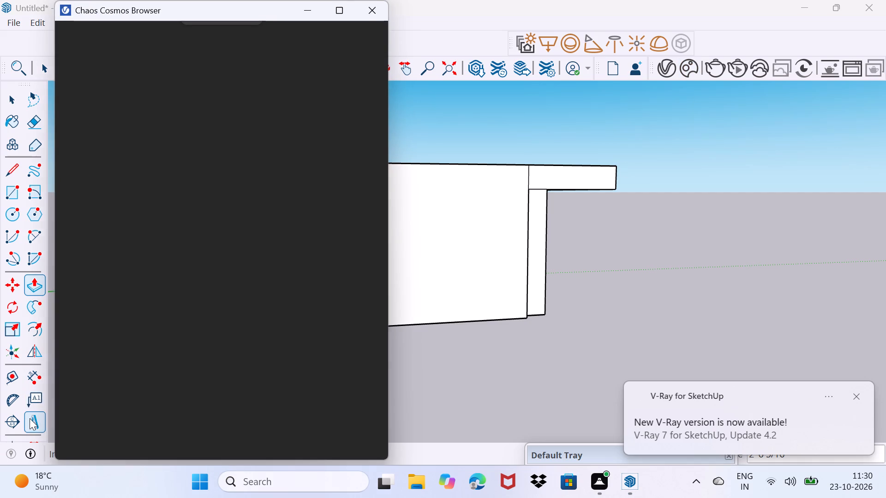
pyautogui.click(30, 418)
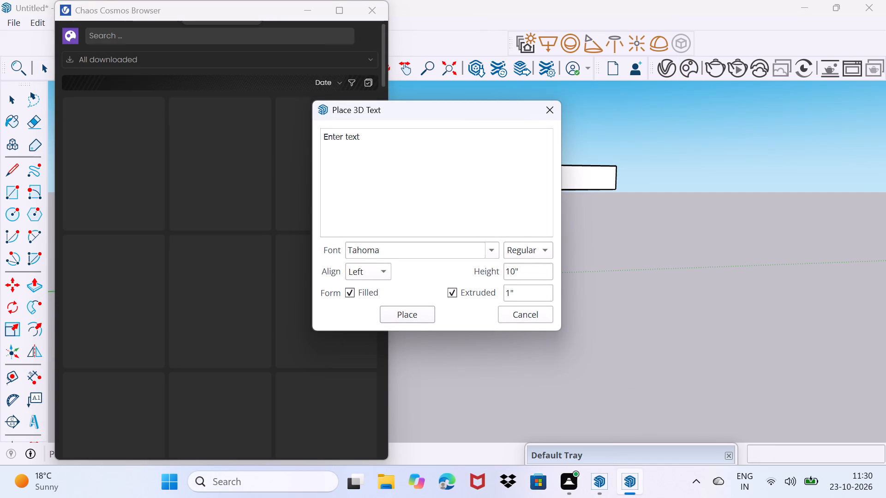
pyautogui.click(557, 106)
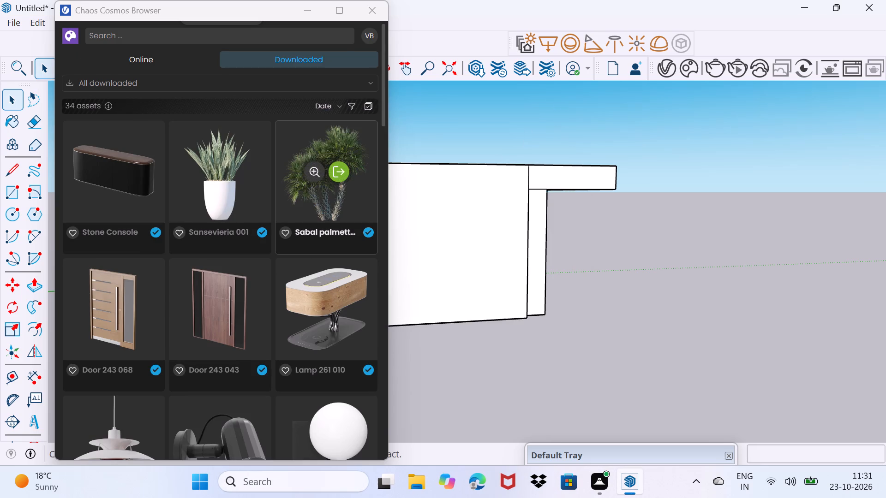
# Browse the downloaded Chaos Cosmos assets for plants, doors, lights or furniture that suit the building.
pyautogui.scroll(2, 287, 203)
pyautogui.scroll(-3, 287, 203)
pyautogui.scroll(2, 287, 203)
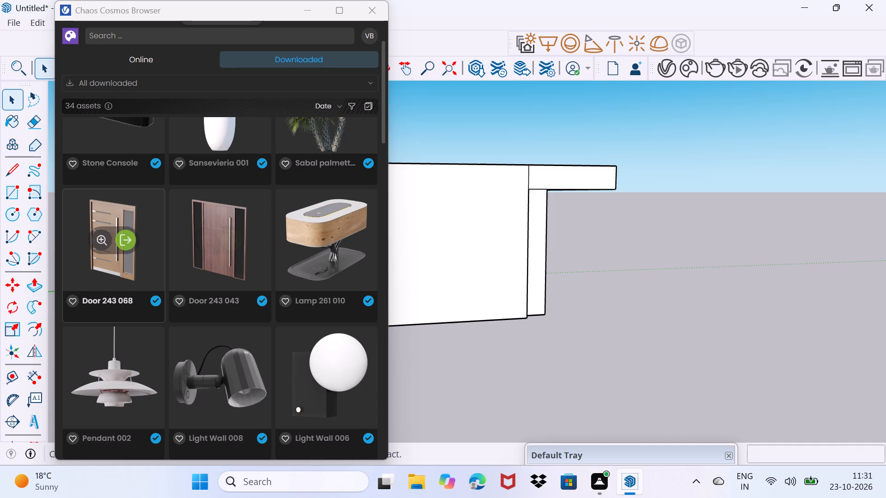
pyautogui.scroll(3, 152, 244)
pyautogui.scroll(-7, 152, 244)
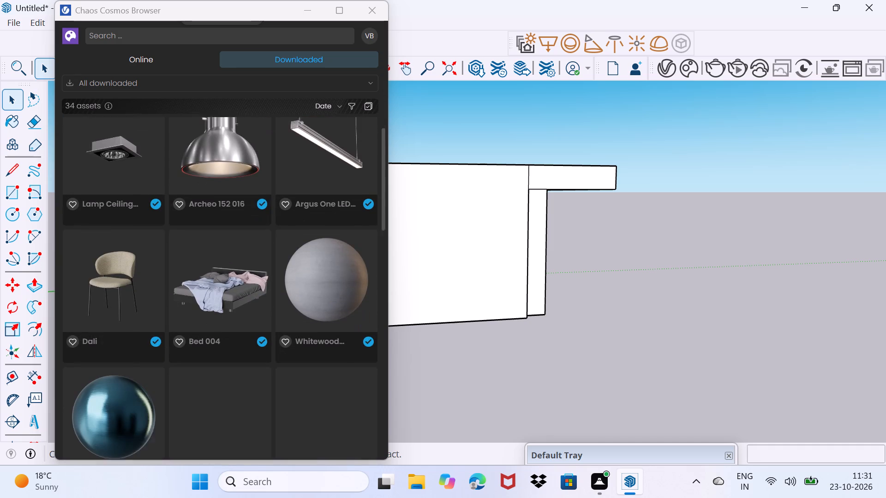
pyautogui.scroll(-5, 152, 244)
pyautogui.scroll(2, 152, 244)
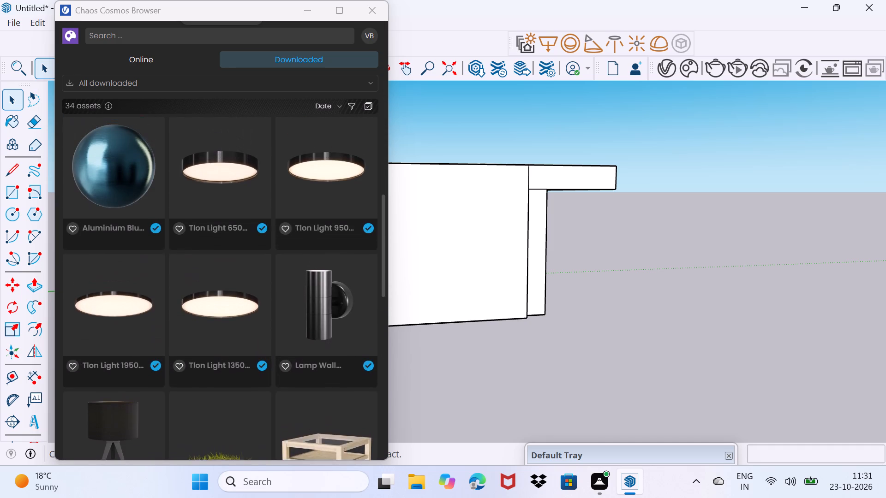
pyautogui.scroll(12, 152, 244)
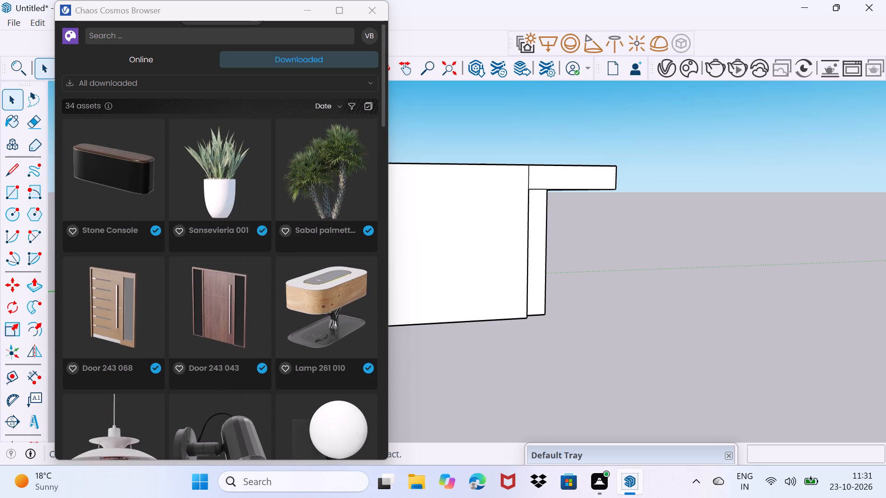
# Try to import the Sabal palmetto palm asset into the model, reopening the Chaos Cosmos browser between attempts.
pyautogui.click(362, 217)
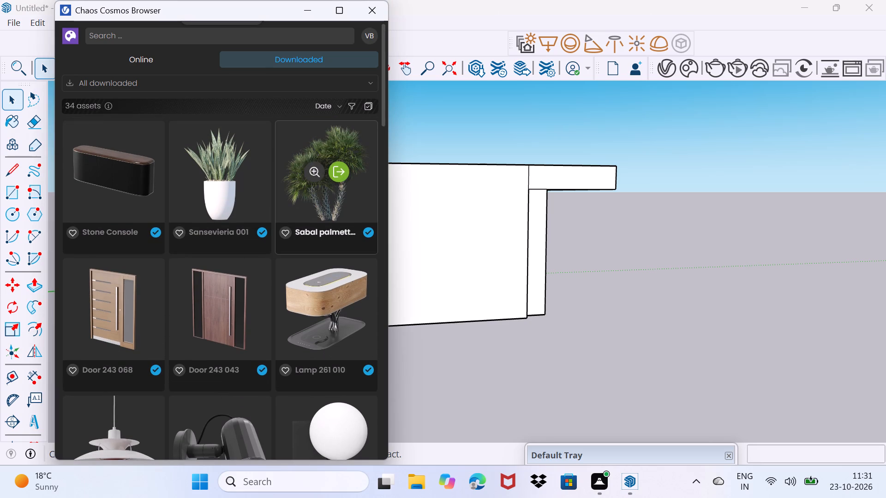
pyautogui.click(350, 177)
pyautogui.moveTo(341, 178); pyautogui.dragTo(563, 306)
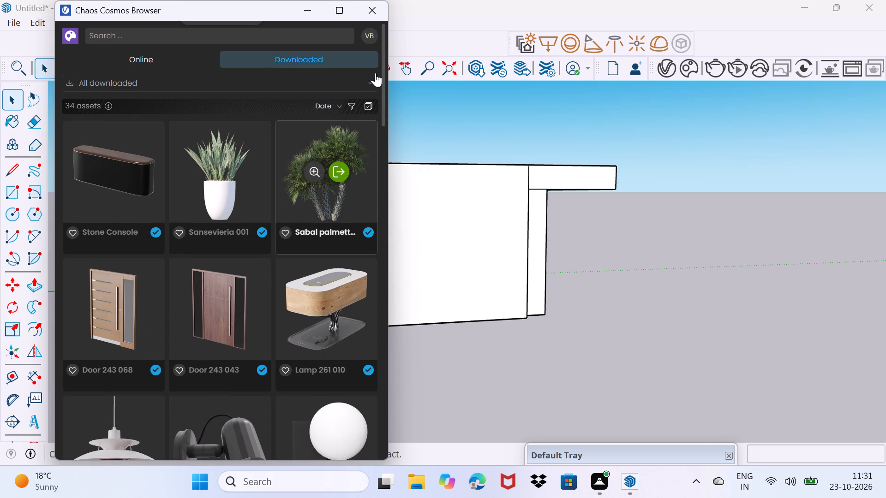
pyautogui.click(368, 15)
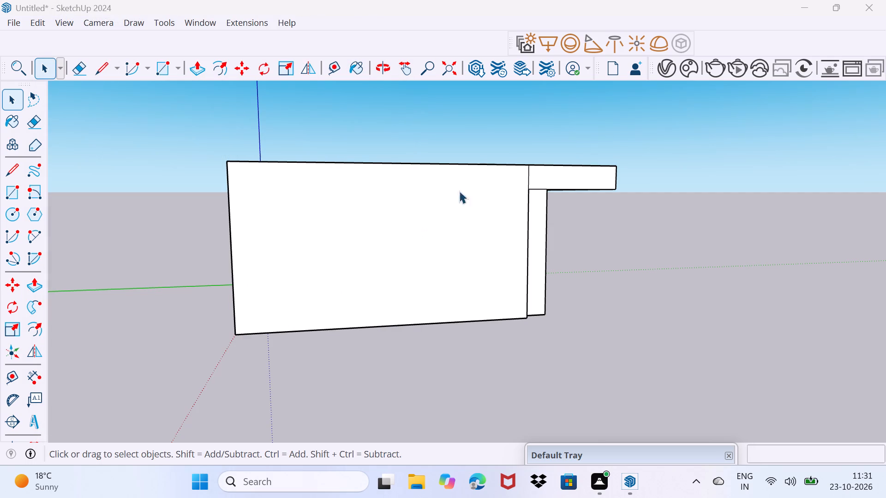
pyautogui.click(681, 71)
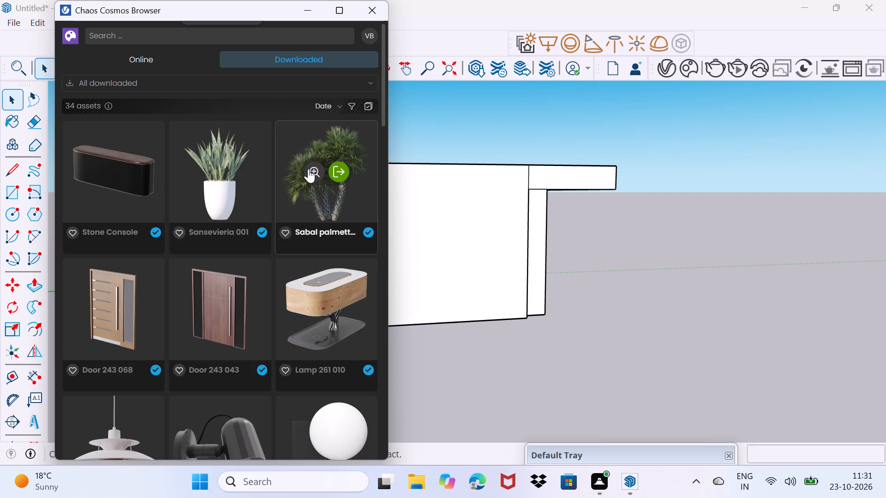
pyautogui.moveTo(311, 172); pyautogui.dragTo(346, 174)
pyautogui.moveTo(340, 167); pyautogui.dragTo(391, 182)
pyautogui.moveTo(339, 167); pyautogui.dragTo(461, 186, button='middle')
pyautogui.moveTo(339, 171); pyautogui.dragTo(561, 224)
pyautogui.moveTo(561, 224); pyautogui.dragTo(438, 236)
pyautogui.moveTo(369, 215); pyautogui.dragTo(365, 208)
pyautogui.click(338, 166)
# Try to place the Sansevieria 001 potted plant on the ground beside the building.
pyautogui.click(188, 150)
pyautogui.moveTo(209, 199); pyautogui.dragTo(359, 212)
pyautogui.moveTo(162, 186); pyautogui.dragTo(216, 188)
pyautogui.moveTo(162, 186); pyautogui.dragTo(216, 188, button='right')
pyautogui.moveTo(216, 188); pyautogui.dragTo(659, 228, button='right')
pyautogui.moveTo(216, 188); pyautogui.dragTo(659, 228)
# Look through the downloaded Chaos Cosmos assets for another asset to bring into the model.
pyautogui.scroll(4, 262, 204)
pyautogui.scroll(-5, 262, 204)
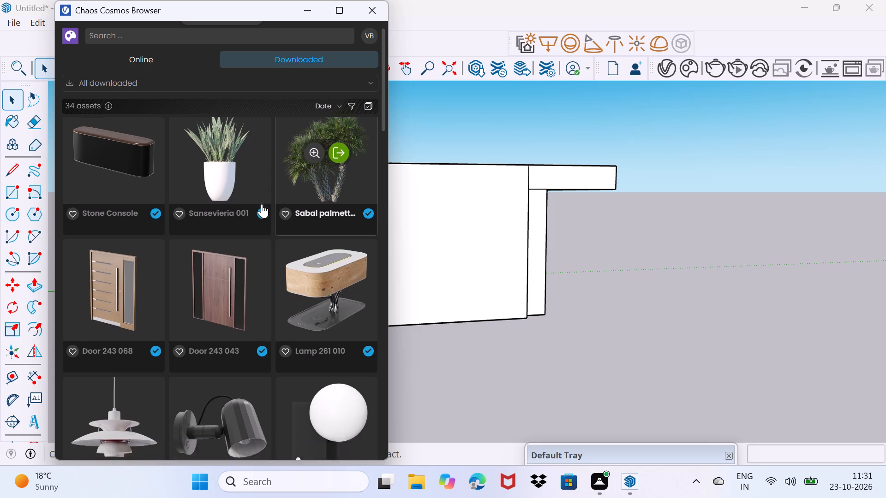
pyautogui.scroll(-1, 262, 204)
pyautogui.scroll(1, 262, 204)
pyautogui.scroll(-3, 262, 204)
pyautogui.scroll(4, 262, 204)
pyautogui.scroll(-5, 262, 204)
pyautogui.scroll(4, 262, 204)
pyautogui.scroll(-4, 262, 204)
pyautogui.scroll(4, 262, 204)
pyautogui.scroll(-2, 262, 204)
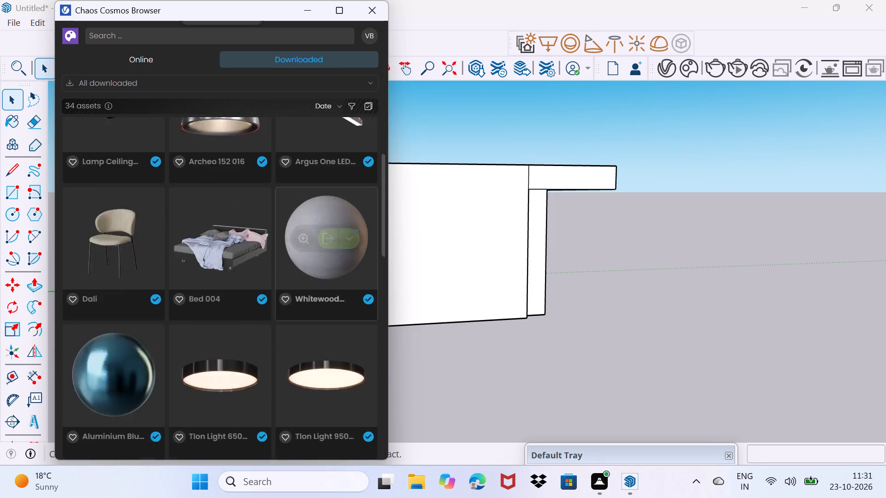
pyautogui.scroll(-2, 262, 204)
pyautogui.scroll(4, 263, 204)
pyautogui.scroll(-4, 263, 204)
pyautogui.scroll(4, 272, 208)
pyautogui.scroll(-3, 272, 208)
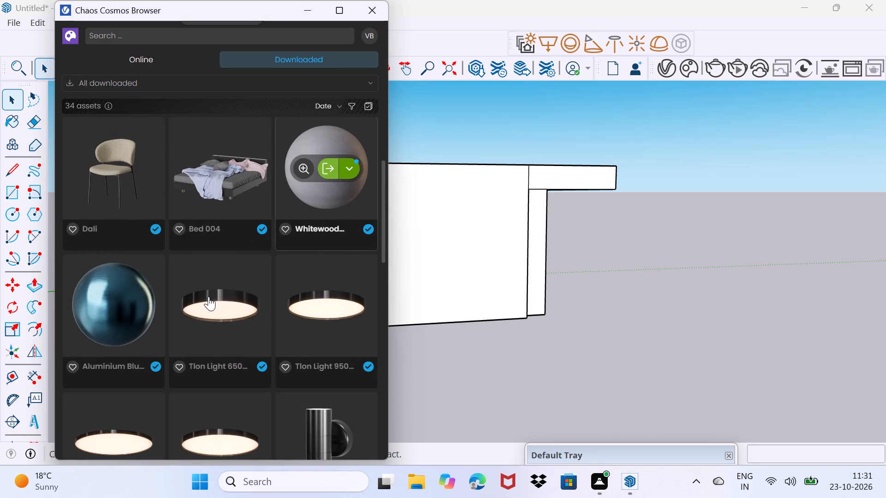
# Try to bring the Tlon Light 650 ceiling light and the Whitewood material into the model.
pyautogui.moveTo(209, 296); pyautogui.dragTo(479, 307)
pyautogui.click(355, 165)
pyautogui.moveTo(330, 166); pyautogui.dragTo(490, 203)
# Look through the downloaded Chaos Cosmos assets, returning to the plants at the start of the list.
pyautogui.scroll(3, 52, 194)
pyautogui.scroll(-5, 52, 194)
pyautogui.scroll(2, 77, 196)
pyautogui.scroll(-6, 77, 196)
pyautogui.scroll(16, 77, 196)
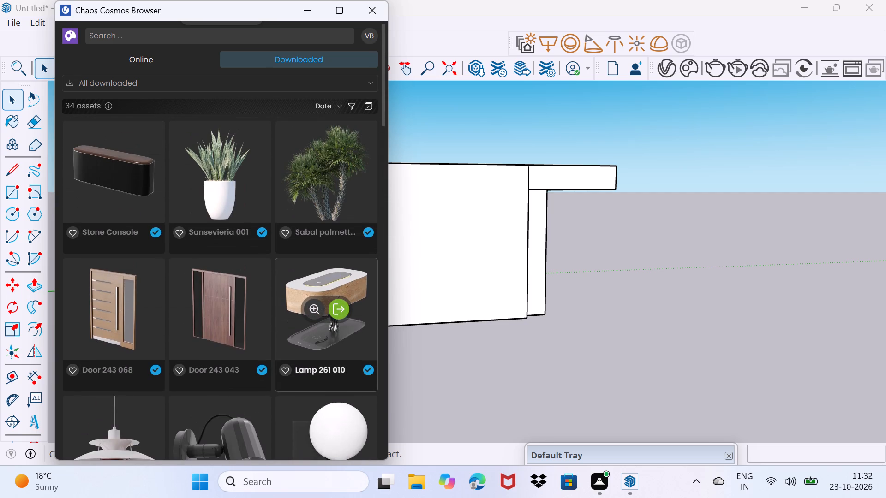
pyautogui.scroll(3, 77, 196)
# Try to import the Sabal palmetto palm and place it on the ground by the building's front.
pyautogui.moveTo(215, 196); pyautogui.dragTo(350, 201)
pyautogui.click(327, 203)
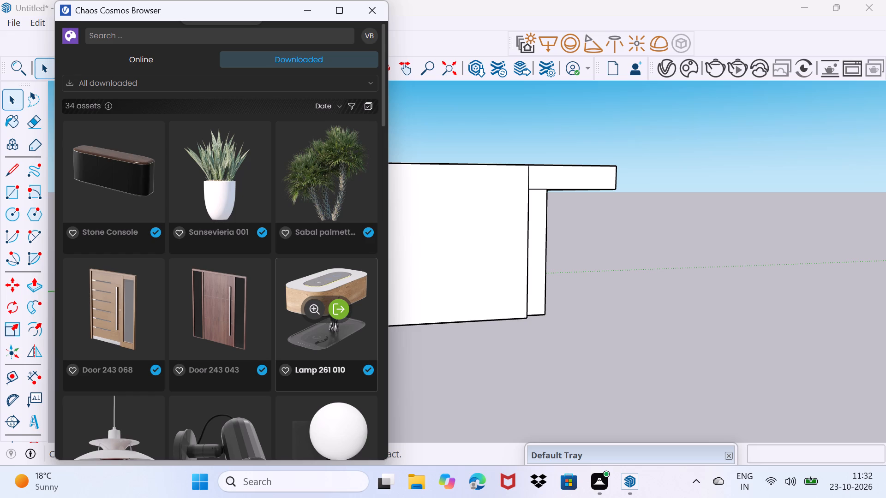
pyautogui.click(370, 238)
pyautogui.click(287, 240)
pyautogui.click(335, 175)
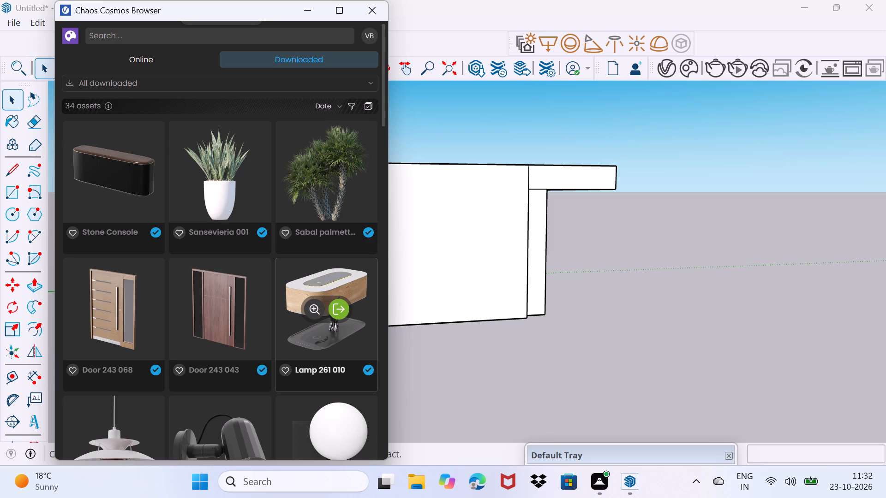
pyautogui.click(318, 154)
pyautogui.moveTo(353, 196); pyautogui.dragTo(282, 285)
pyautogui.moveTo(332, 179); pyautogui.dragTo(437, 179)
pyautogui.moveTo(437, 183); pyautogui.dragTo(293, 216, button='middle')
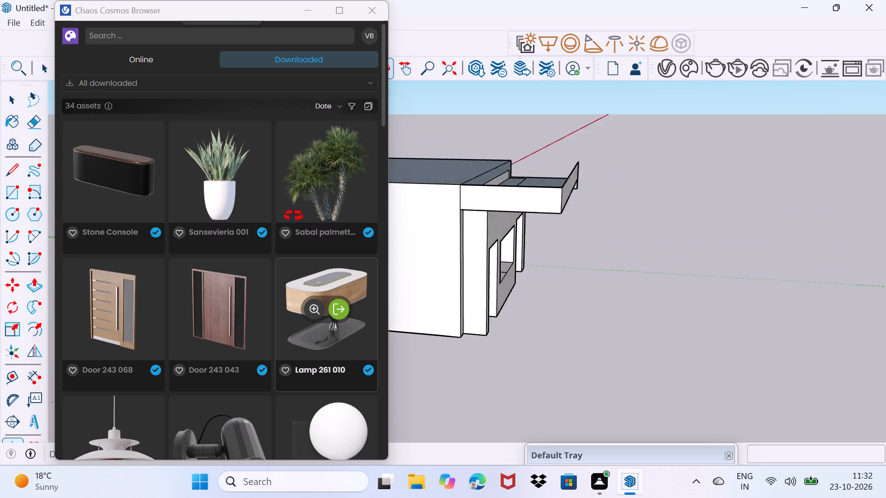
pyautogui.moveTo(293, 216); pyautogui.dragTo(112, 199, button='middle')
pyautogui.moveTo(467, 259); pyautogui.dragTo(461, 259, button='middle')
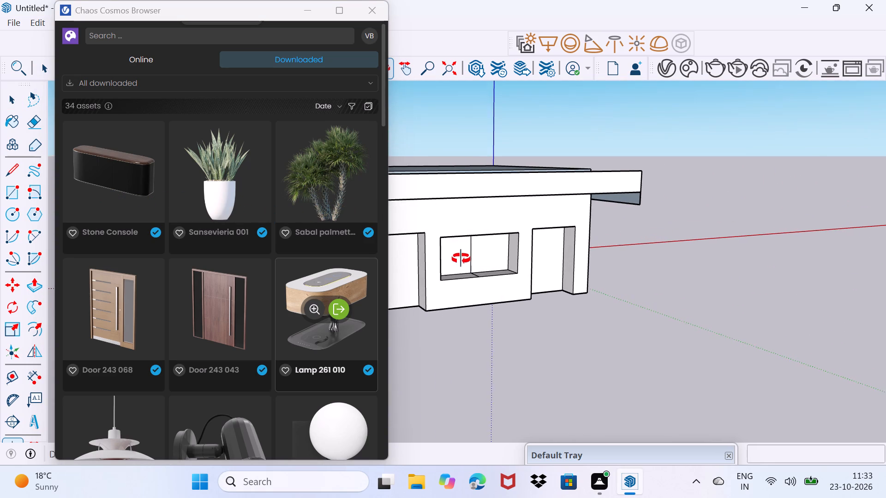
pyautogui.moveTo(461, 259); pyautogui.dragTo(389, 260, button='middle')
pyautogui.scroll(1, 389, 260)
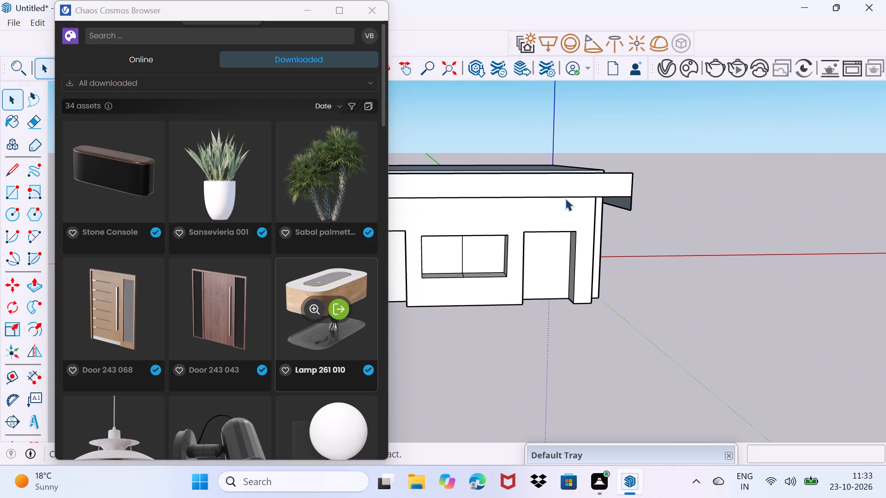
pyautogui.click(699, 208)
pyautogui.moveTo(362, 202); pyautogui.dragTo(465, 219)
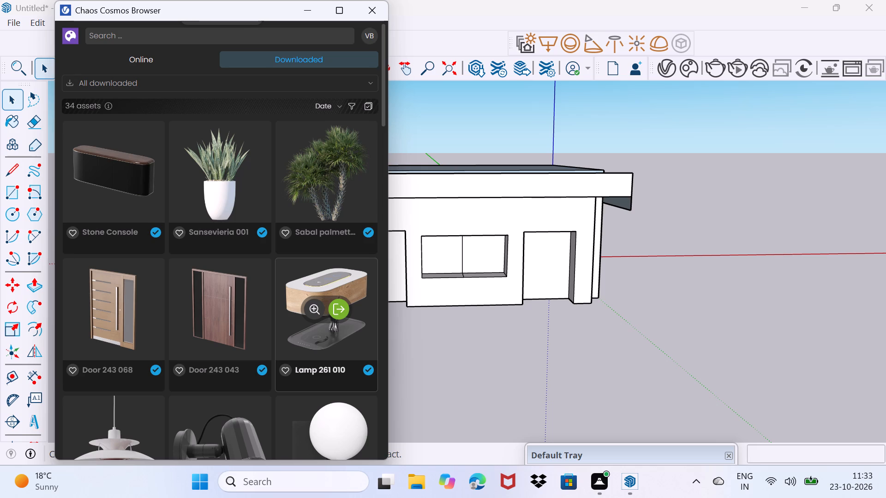
# Look through the full list of downloaded Chaos Cosmos assets, from the plants to the grasses, tiles and indoor plant.
pyautogui.scroll(6, 323, 237)
pyautogui.scroll(-4, 322, 237)
pyautogui.middleClick(322, 237)
pyautogui.scroll(4, 322, 237)
pyautogui.scroll(-4, 322, 237)
pyautogui.scroll(5, 322, 237)
pyautogui.scroll(-17, 322, 237)
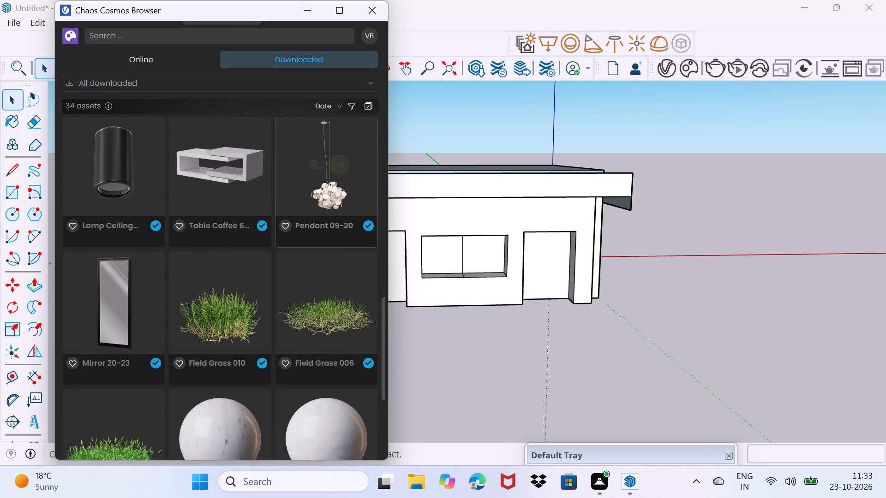
pyautogui.scroll(-8, 322, 237)
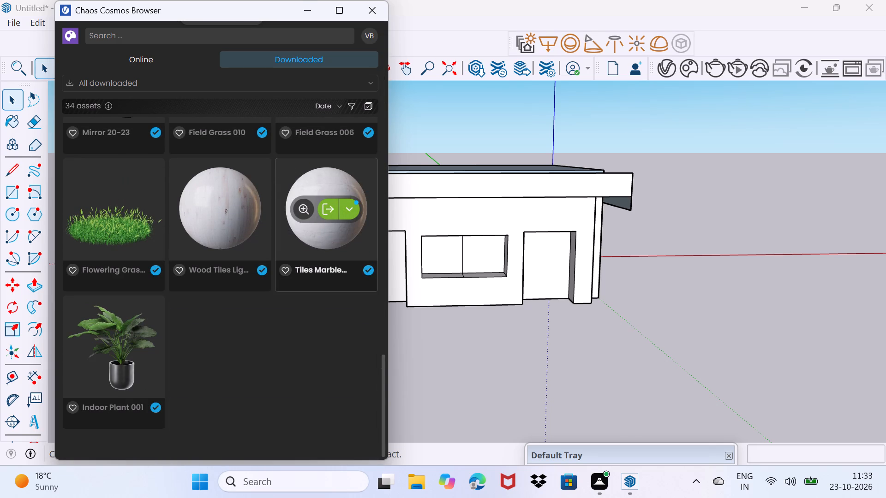
pyautogui.scroll(-4, 215, 269)
pyautogui.scroll(10, 216, 269)
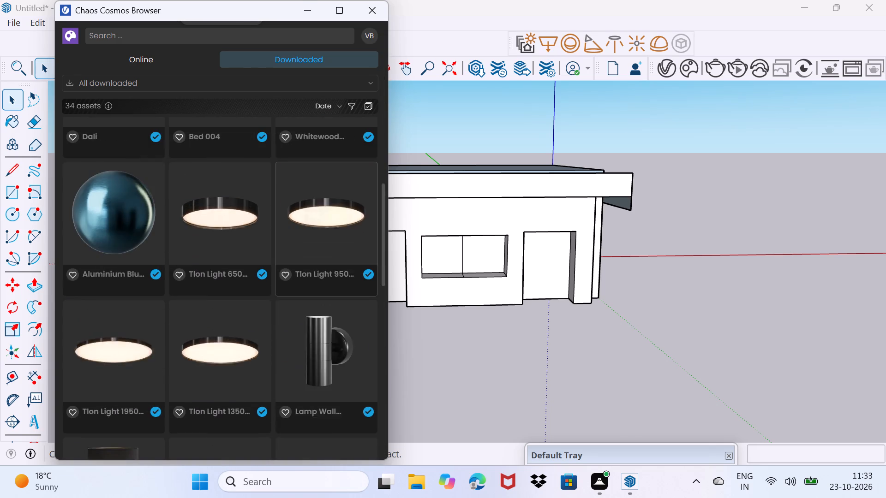
pyautogui.scroll(19, 221, 268)
pyautogui.scroll(5, 221, 268)
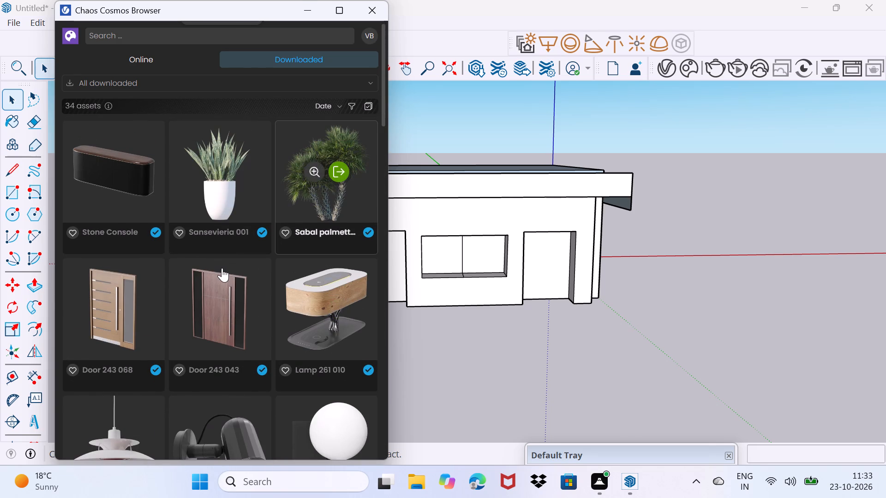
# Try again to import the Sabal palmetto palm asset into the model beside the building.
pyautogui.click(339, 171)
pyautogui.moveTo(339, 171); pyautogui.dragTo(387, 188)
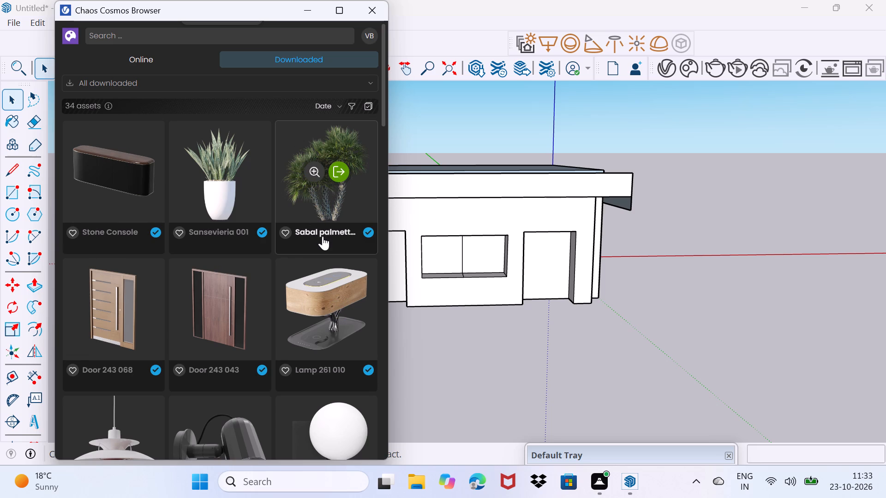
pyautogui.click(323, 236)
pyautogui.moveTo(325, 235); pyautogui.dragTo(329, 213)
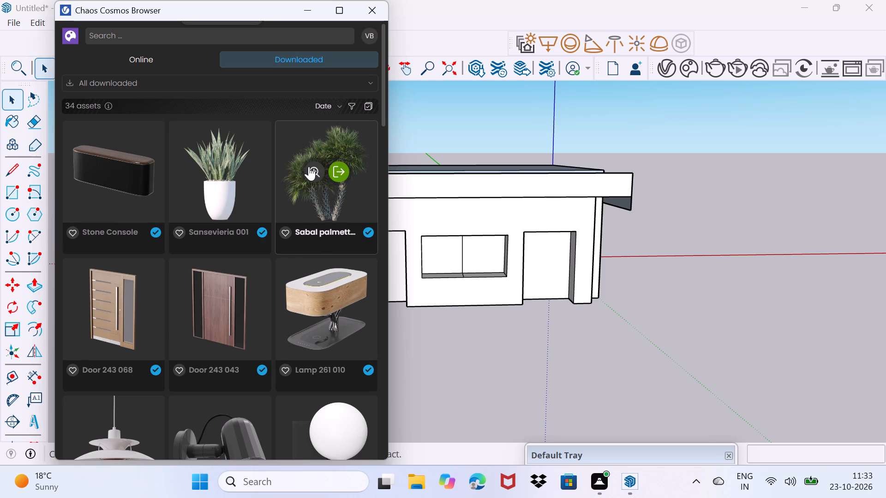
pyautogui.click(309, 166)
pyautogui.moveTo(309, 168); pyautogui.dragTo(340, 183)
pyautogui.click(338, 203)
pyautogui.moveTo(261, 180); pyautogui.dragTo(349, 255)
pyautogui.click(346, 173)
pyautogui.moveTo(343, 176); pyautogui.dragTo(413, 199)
# Close the Chaos Cosmos browser.
pyautogui.moveTo(576, 326); pyautogui.dragTo(366, 285, button='middle')
pyautogui.scroll(1, 366, 332)
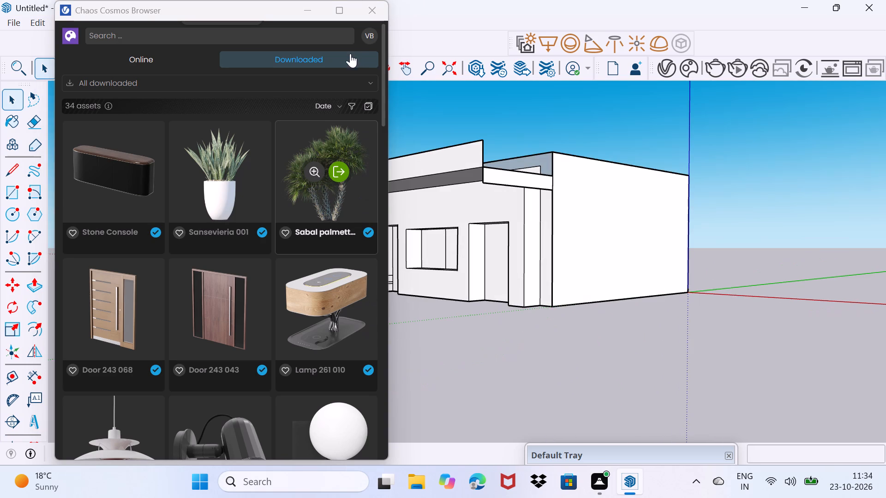
pyautogui.click(368, 4)
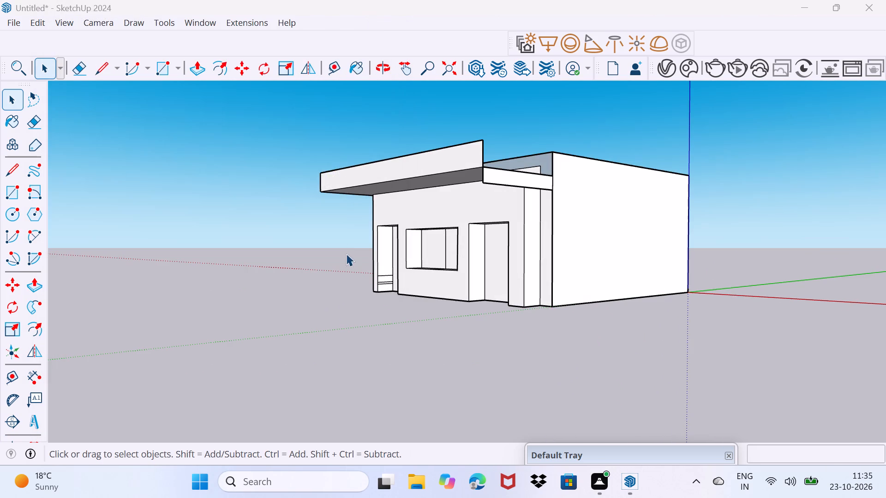
# On the building's front, draw a line about 2' 11 3/4" up the left doorway's window-side edge from its bottom corner.
pyautogui.moveTo(348, 277); pyautogui.dragTo(297, 336, button='middle')
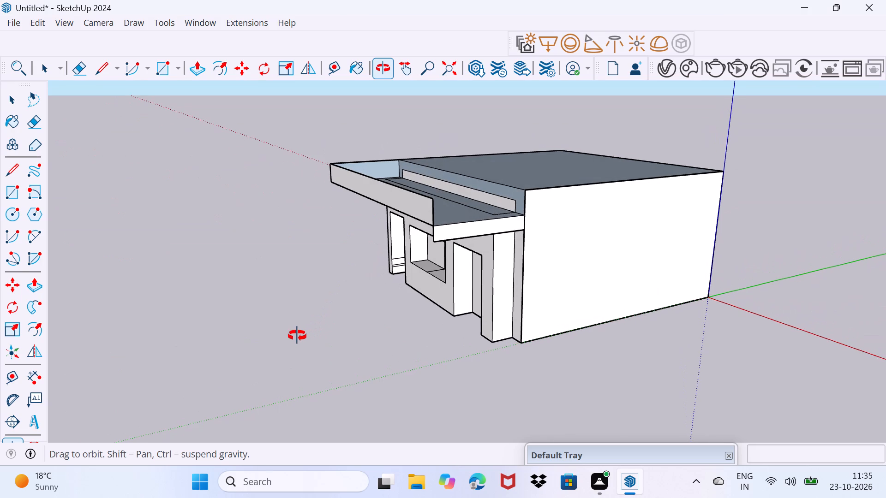
pyautogui.moveTo(297, 336); pyautogui.dragTo(302, 329, button='middle')
pyautogui.click(394, 278)
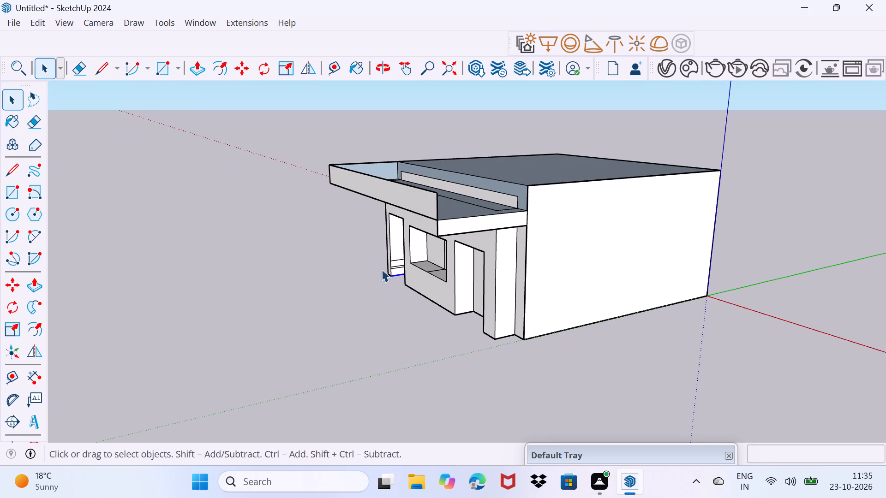
pyautogui.moveTo(351, 268); pyautogui.dragTo(588, 315, button='middle')
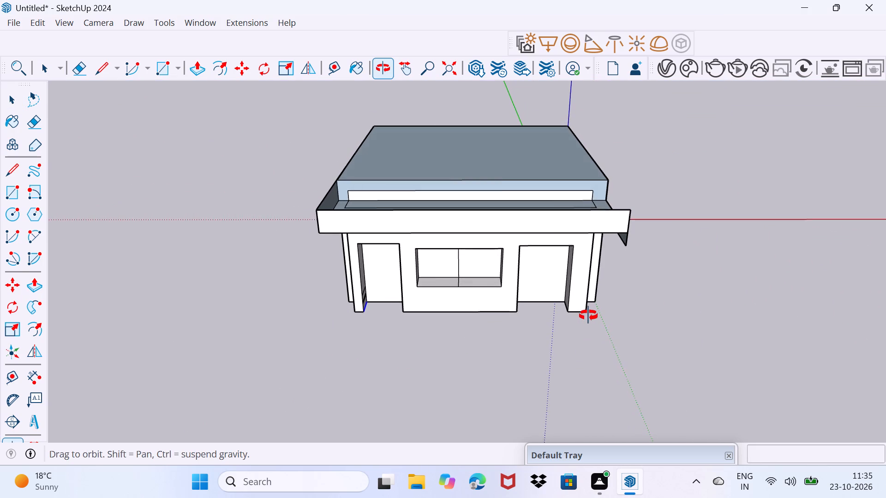
pyautogui.moveTo(588, 315); pyautogui.dragTo(593, 284, button='middle')
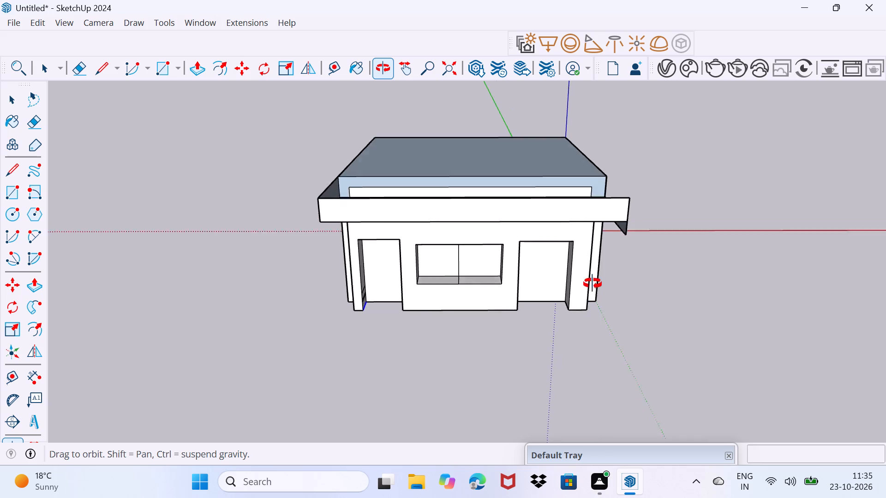
pyautogui.moveTo(593, 284); pyautogui.dragTo(595, 257, button='middle')
pyautogui.scroll(1, 595, 257)
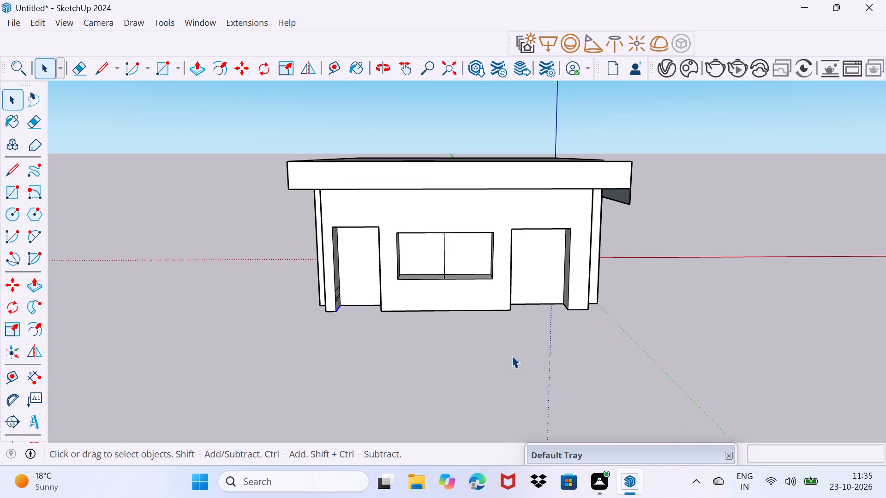
pyautogui.click(16, 176)
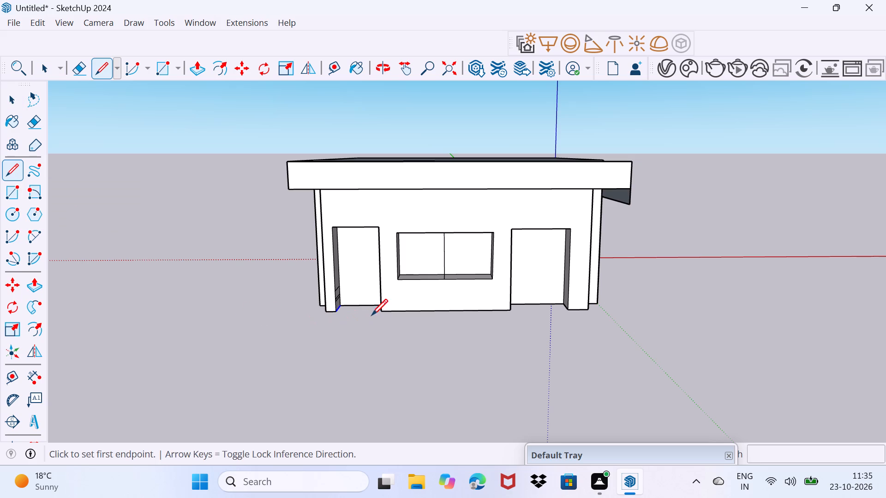
pyautogui.click(380, 314)
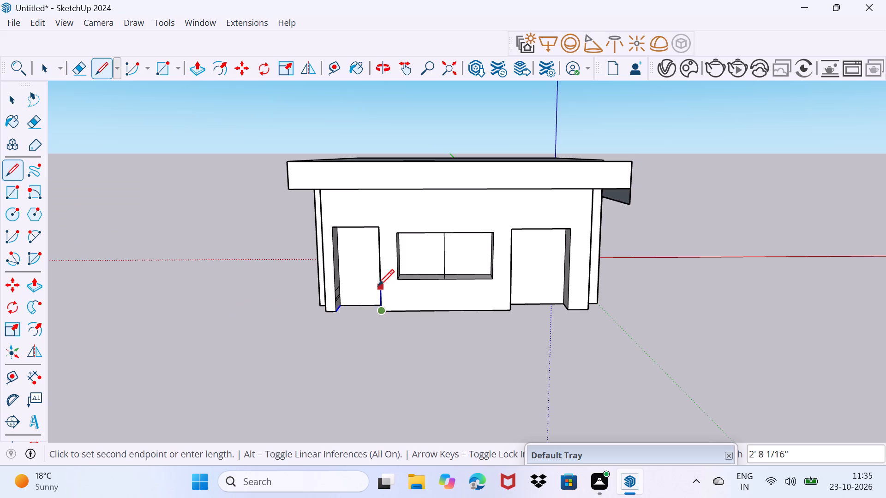
pyautogui.click(378, 285)
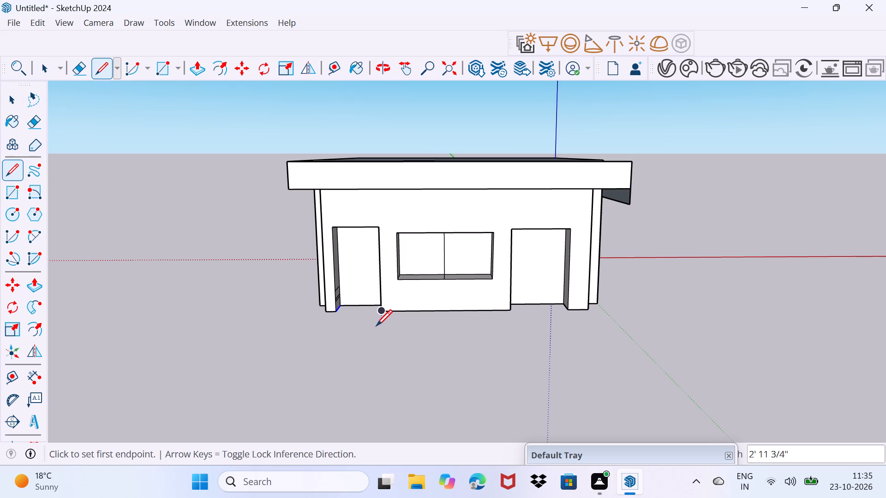
# Draw a line about 3' 9" long from below the building's base up the left doorway's window-side edge.
pyautogui.click(376, 332)
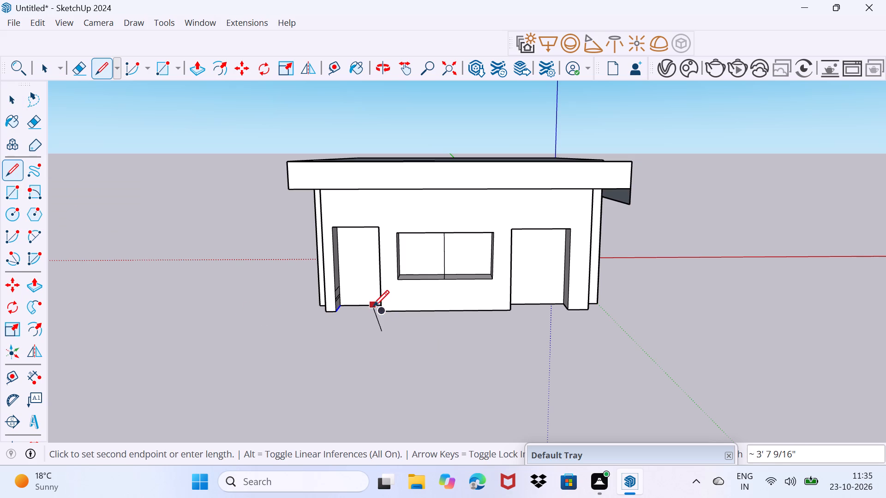
pyautogui.click(378, 299)
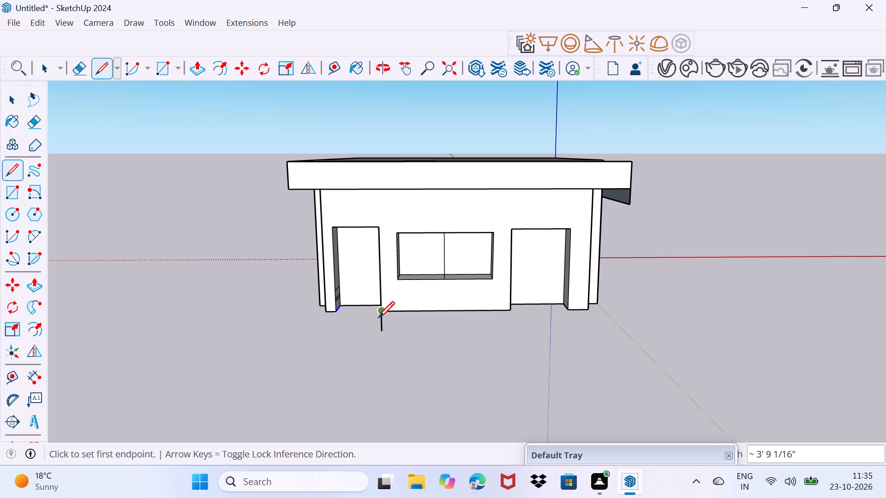
# Draw a short line about 3 5/8" long below the front wall near the right doorway, level with the previous line's lower end.
pyautogui.click(507, 334)
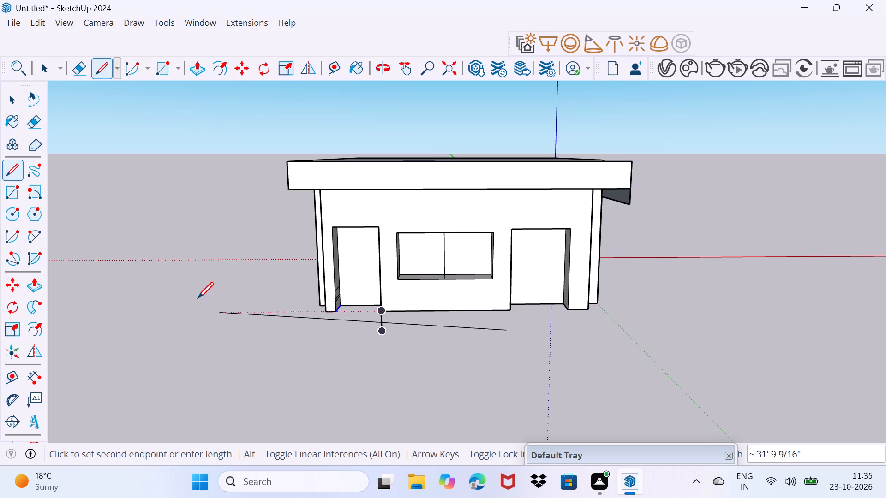
pyautogui.click(504, 333)
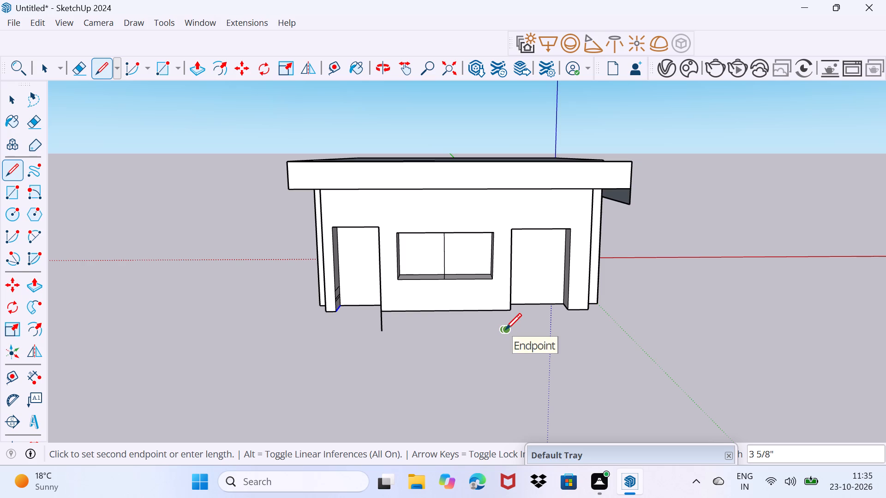
pyautogui.click(505, 329)
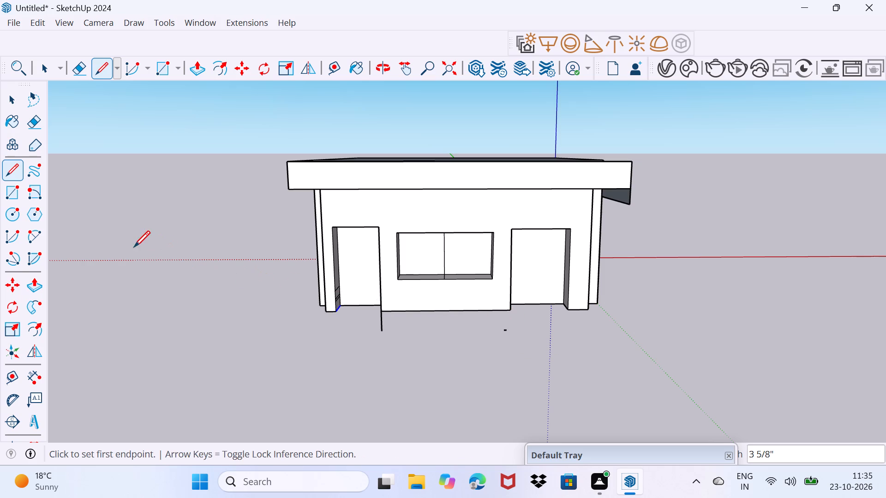
# Draw a rectangle about 13' 8" by 2' 3" below the front wall between the doorways, starting at the vertical line's lower end.
pyautogui.click(10, 185)
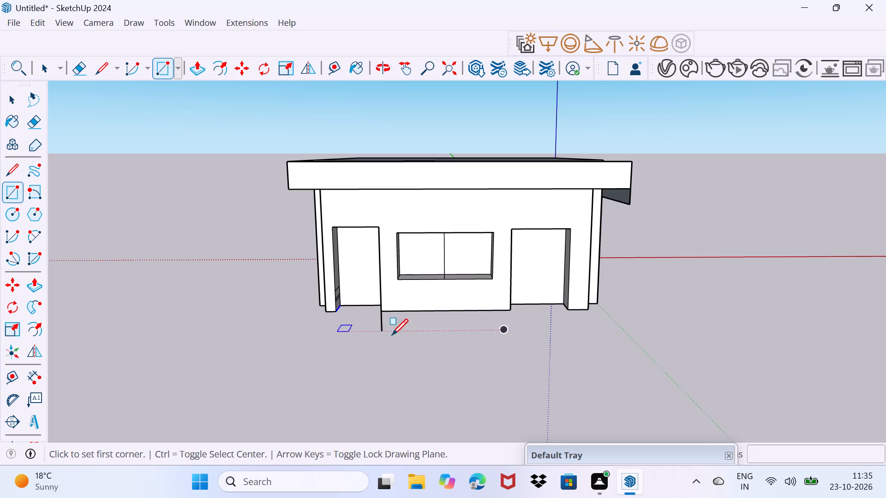
pyautogui.click(377, 337)
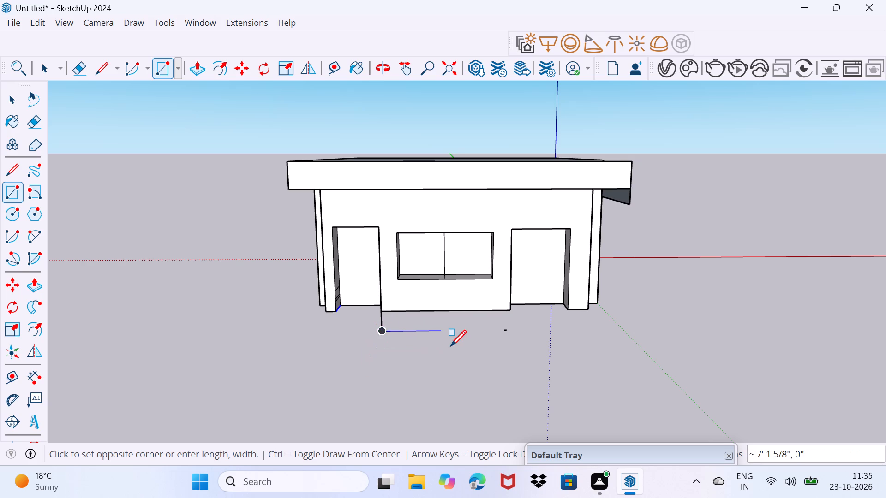
pyautogui.click(507, 337)
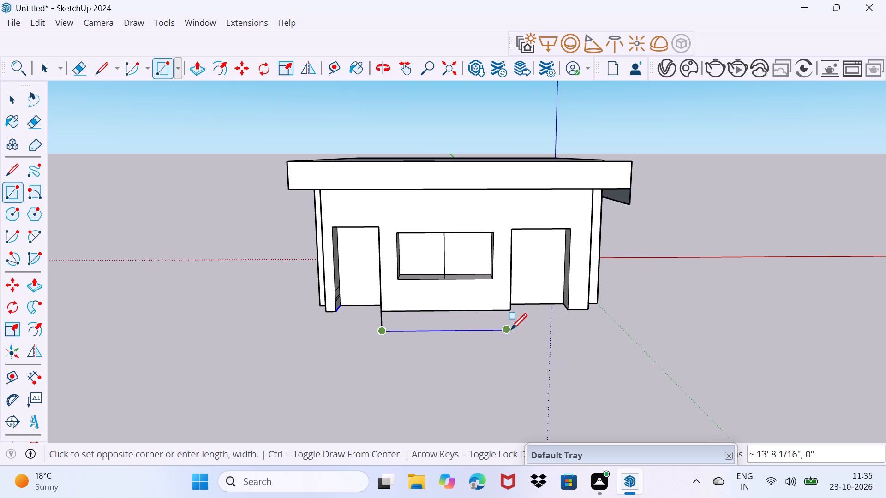
pyautogui.click(515, 310)
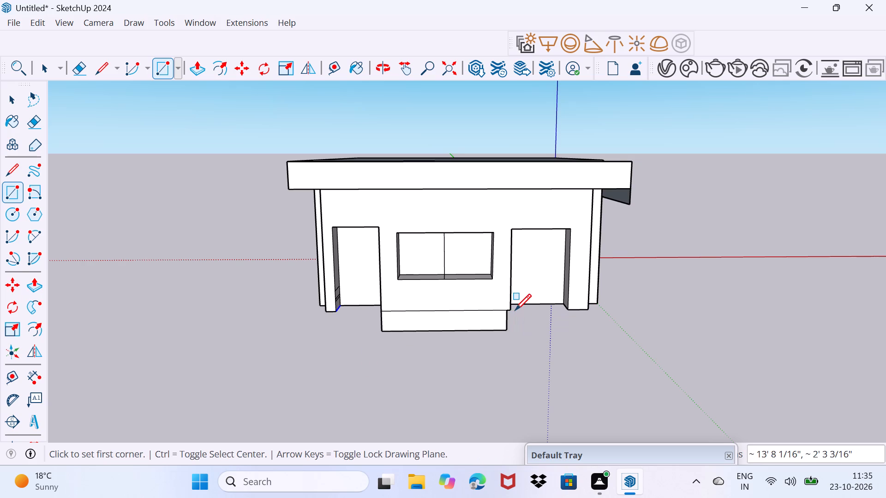
# Extend the strip below the wall to the right doorway's edge with a rectangle about 4 11/16" by 2' 3".
pyautogui.moveTo(508, 326); pyautogui.dragTo(514, 326)
pyautogui.click(505, 329)
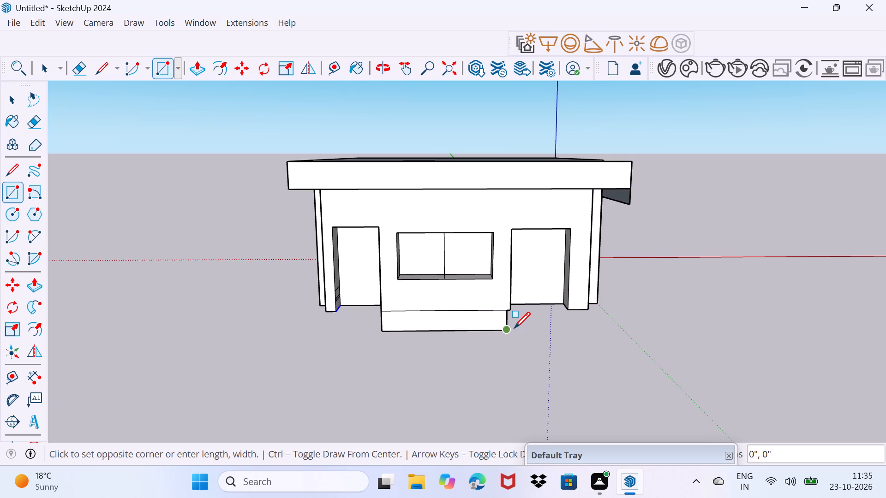
pyautogui.click(514, 328)
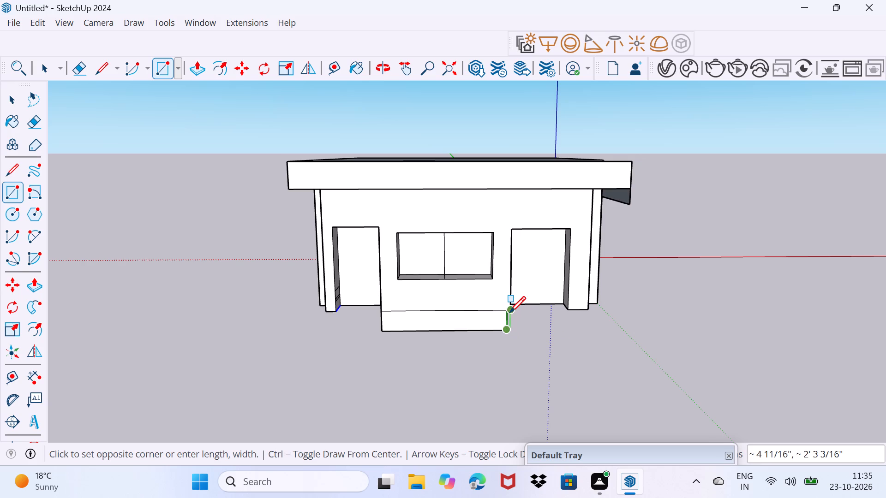
pyautogui.click(509, 310)
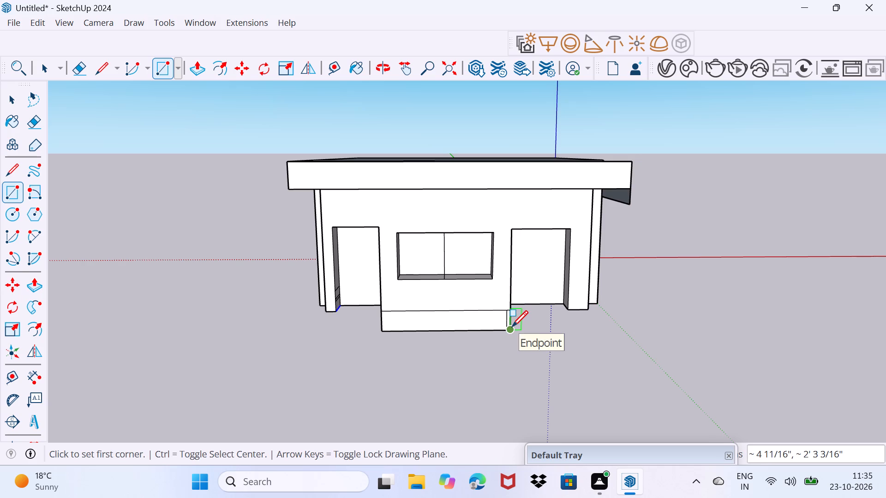
# Draw a rectangle about 14' 3/4" by 11 1/4" across the front wall below the window, spanning between the two doorways.
pyautogui.moveTo(512, 326); pyautogui.dragTo(509, 295)
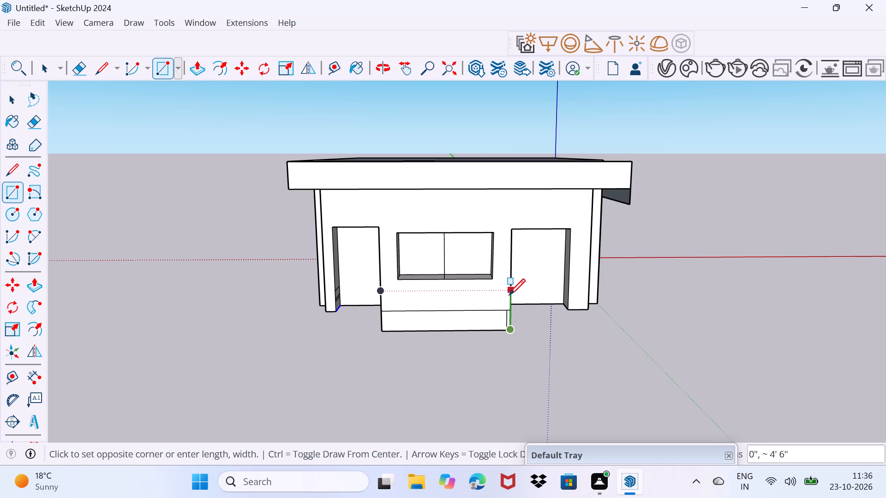
pyautogui.moveTo(509, 295); pyautogui.dragTo(509, 287)
pyautogui.click(509, 287)
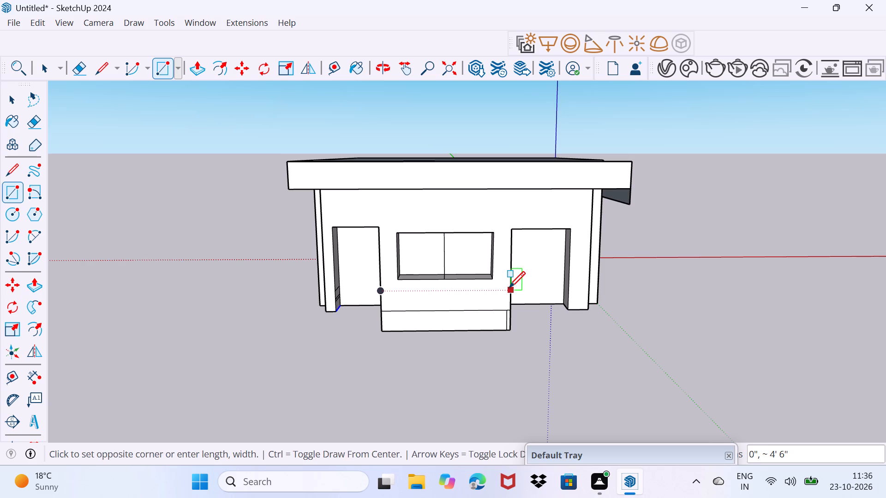
pyautogui.click(385, 287)
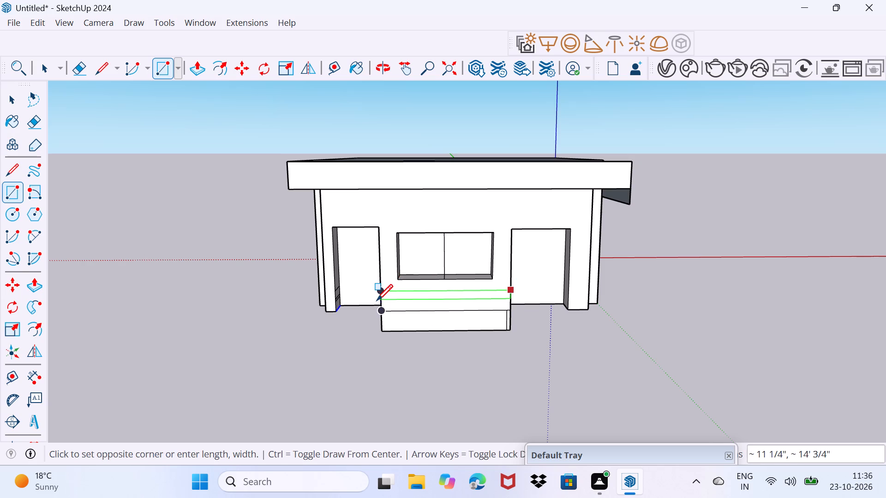
pyautogui.click(377, 300)
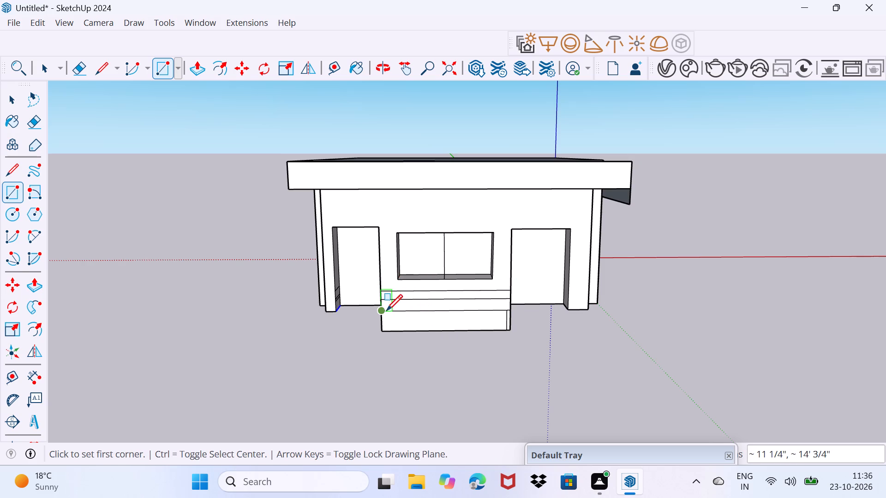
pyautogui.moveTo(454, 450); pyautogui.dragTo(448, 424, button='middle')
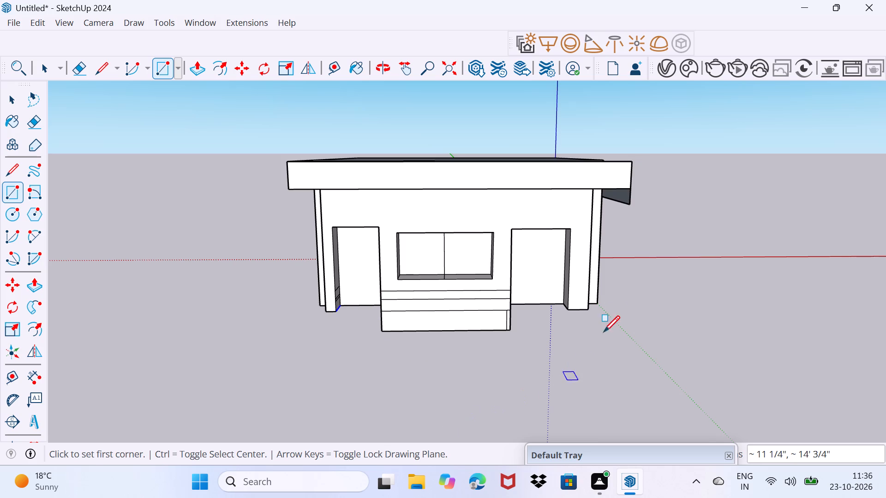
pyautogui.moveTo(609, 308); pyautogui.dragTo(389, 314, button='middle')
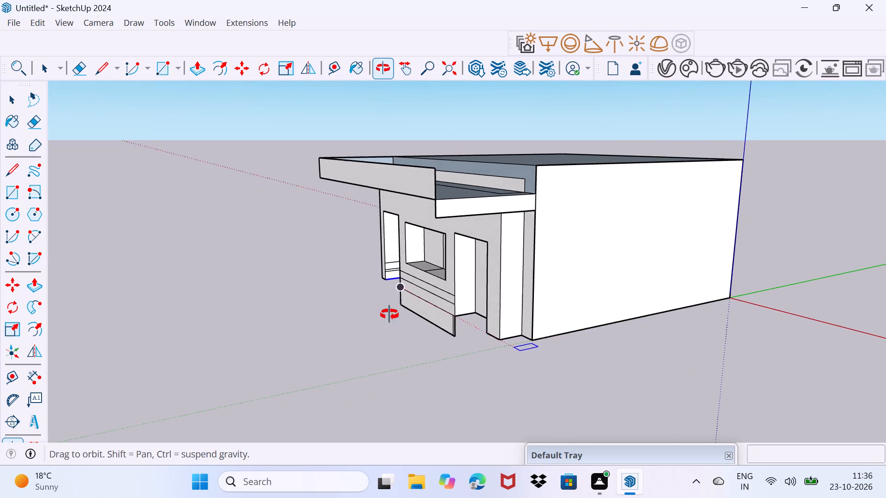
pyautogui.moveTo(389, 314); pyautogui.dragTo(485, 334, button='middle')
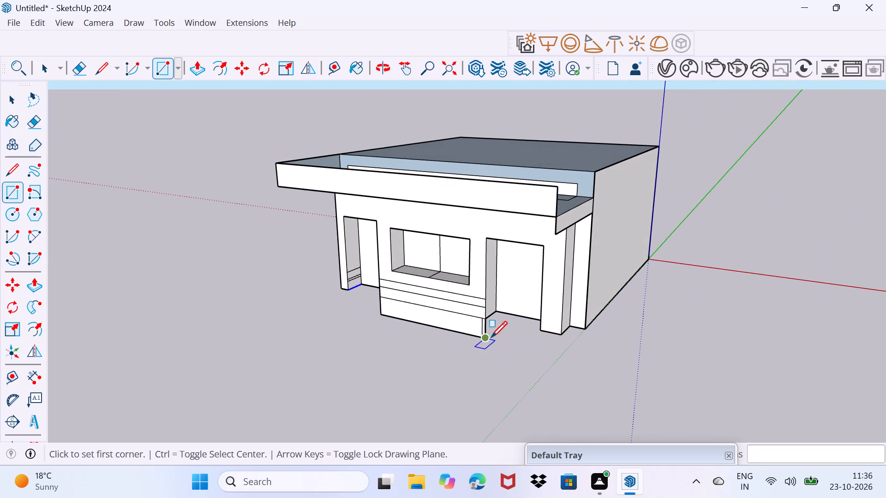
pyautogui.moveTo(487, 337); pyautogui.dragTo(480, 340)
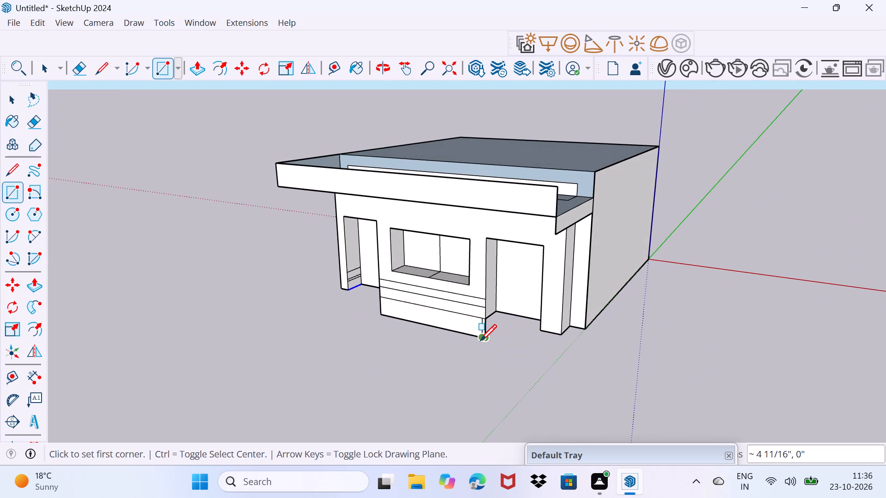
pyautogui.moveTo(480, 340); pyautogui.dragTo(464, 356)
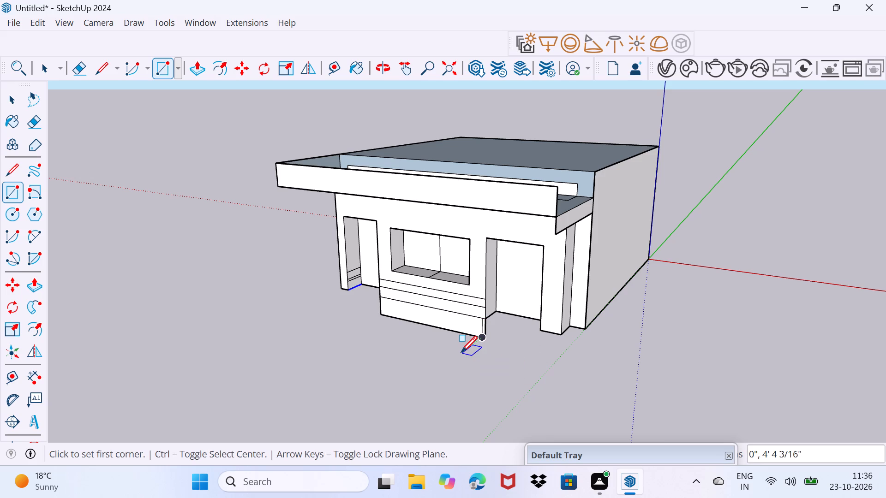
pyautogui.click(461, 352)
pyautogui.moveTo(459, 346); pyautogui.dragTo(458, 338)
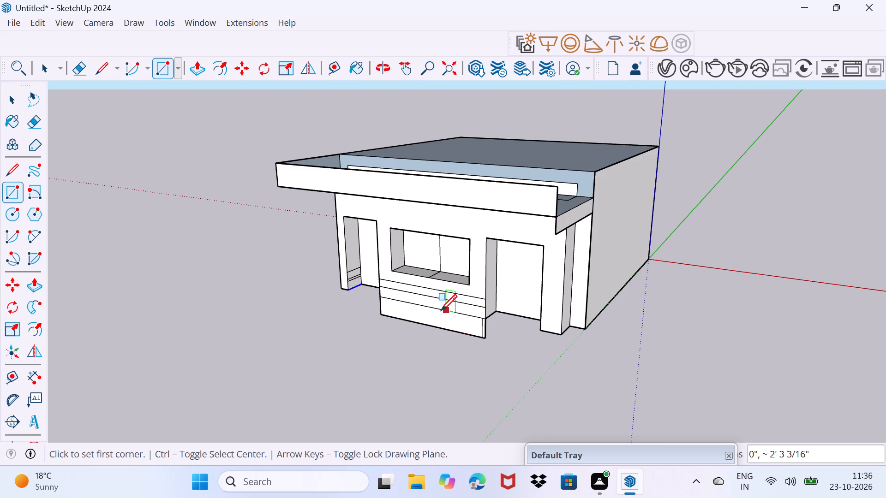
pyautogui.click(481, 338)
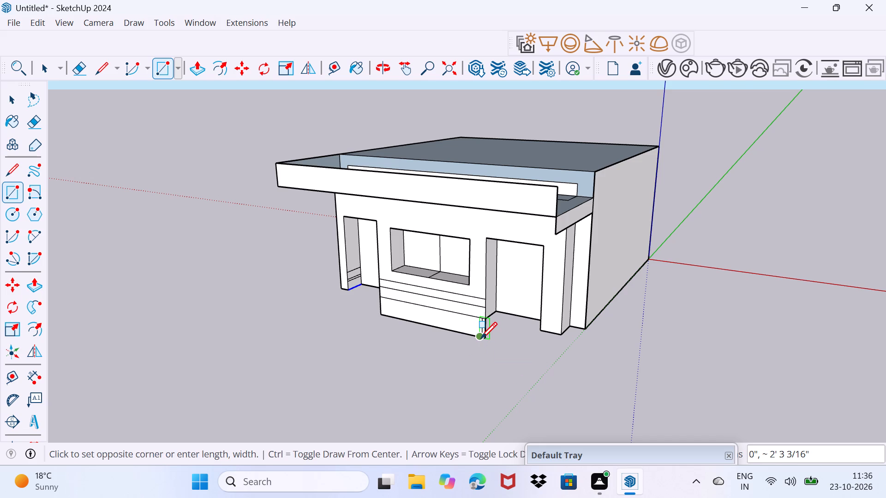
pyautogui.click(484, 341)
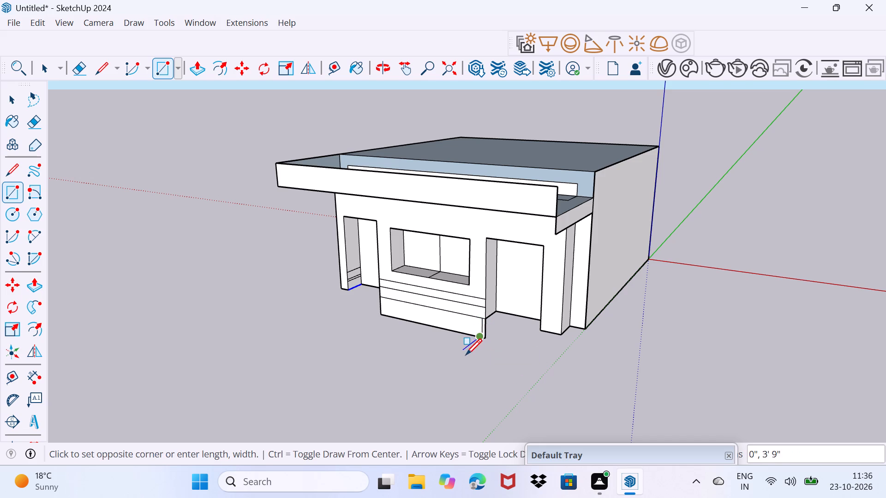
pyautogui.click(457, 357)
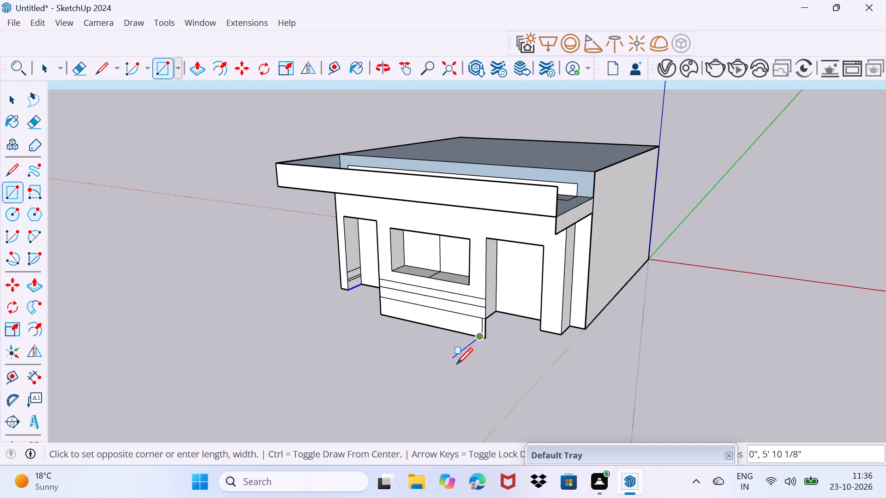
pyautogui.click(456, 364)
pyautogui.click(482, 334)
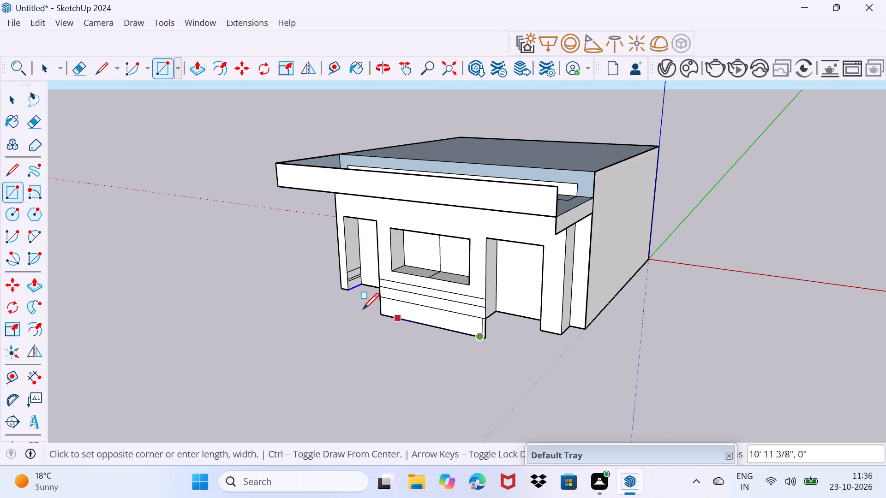
# Draw a horizontal rectangle about 13' 4" by 4' 3" projecting forward from the bottom edge of the strip below the window.
pyautogui.click(15, 192)
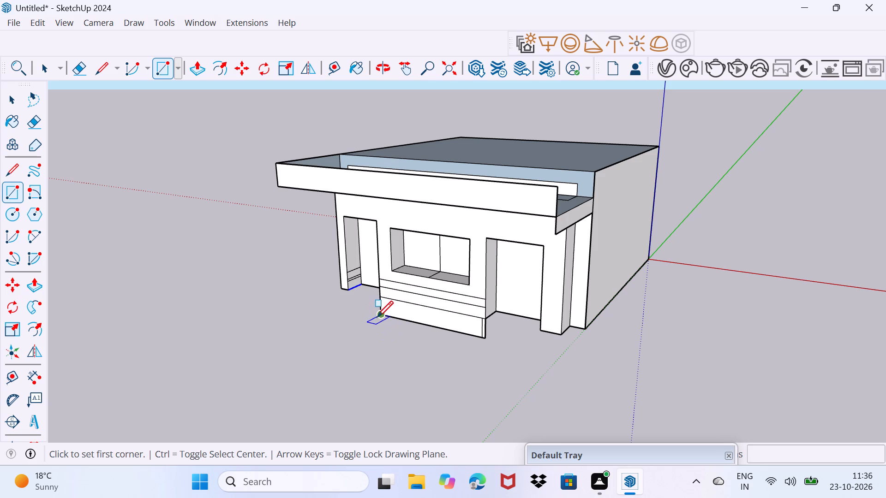
pyautogui.moveTo(377, 316); pyautogui.dragTo(358, 328)
pyautogui.click(358, 328)
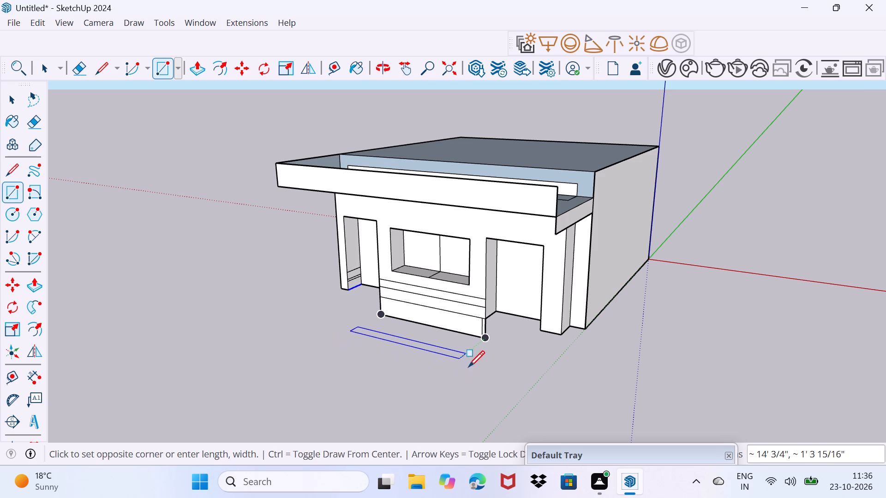
pyautogui.click(477, 339)
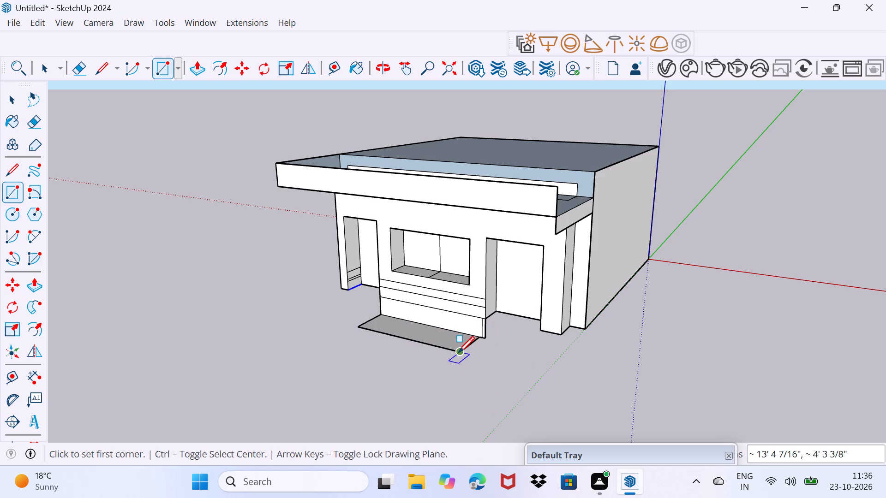
# Draw an upright rectangle about 4' 4" by 2' 3" closing the projecting base's end beside the right doorway.
pyautogui.click(458, 352)
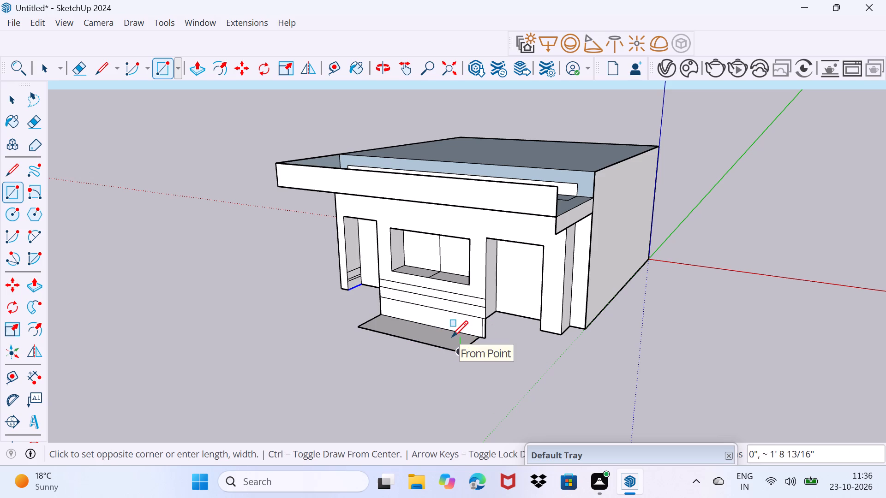
pyautogui.click(455, 340)
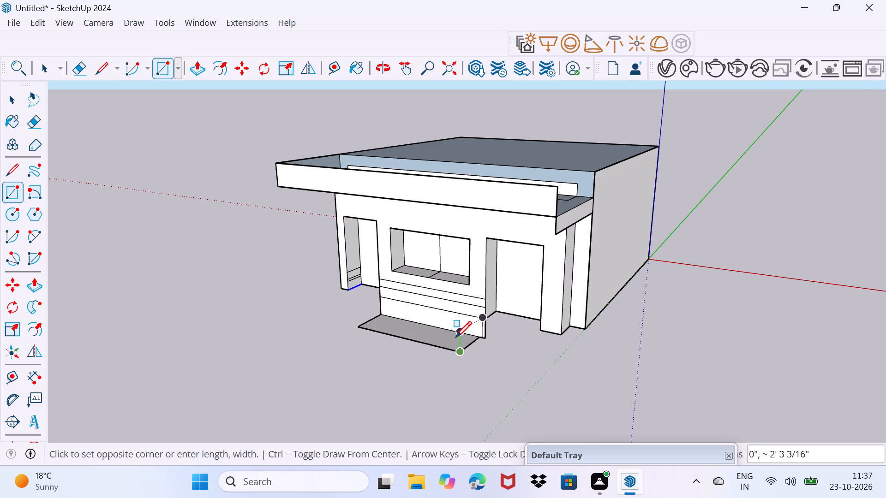
pyautogui.click(455, 337)
pyautogui.click(455, 337)
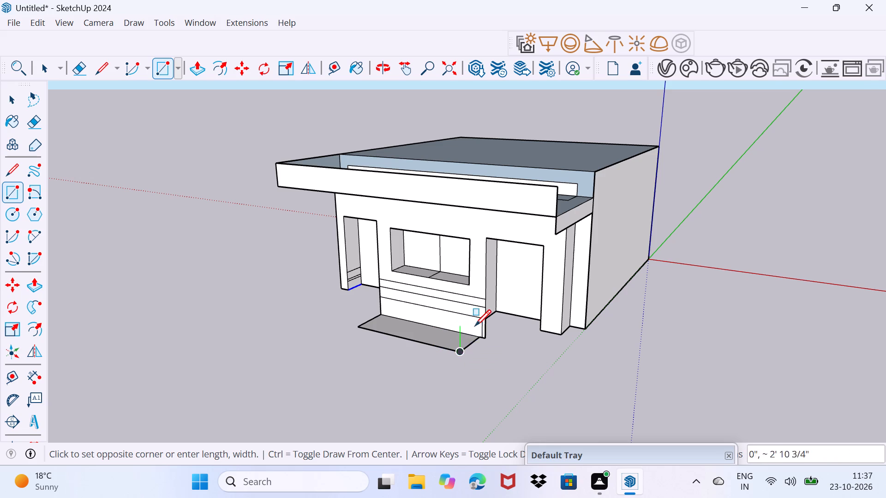
pyautogui.click(482, 322)
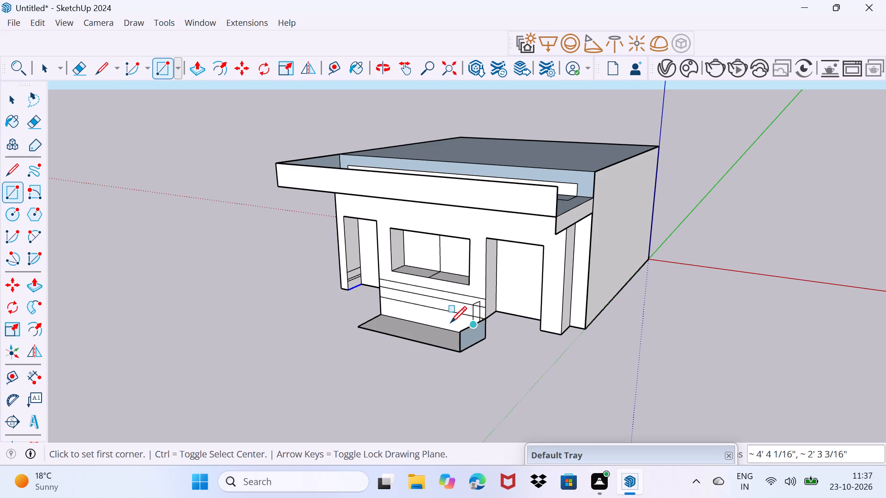
# Draw an upright rectangle about 4' 3" by 2' 3" closing the projecting base's end beside the left doorway.
pyautogui.click(383, 299)
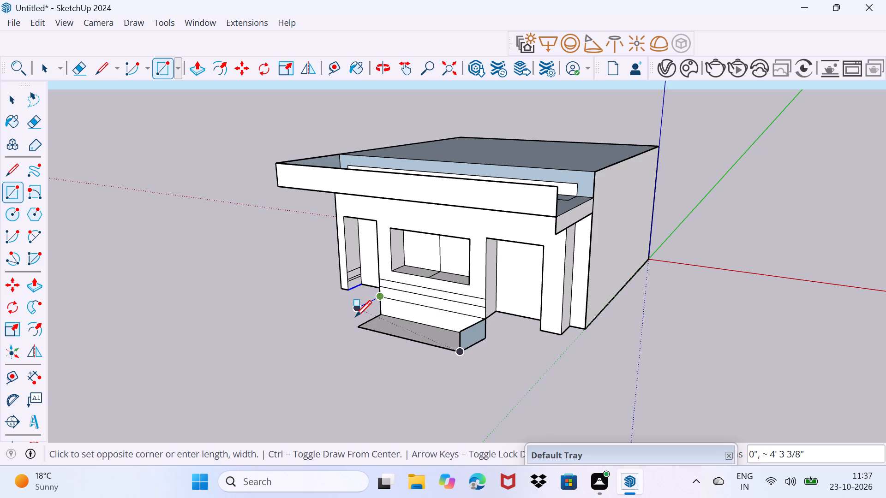
pyautogui.click(355, 316)
pyautogui.click(355, 311)
pyautogui.click(355, 311)
pyautogui.click(355, 324)
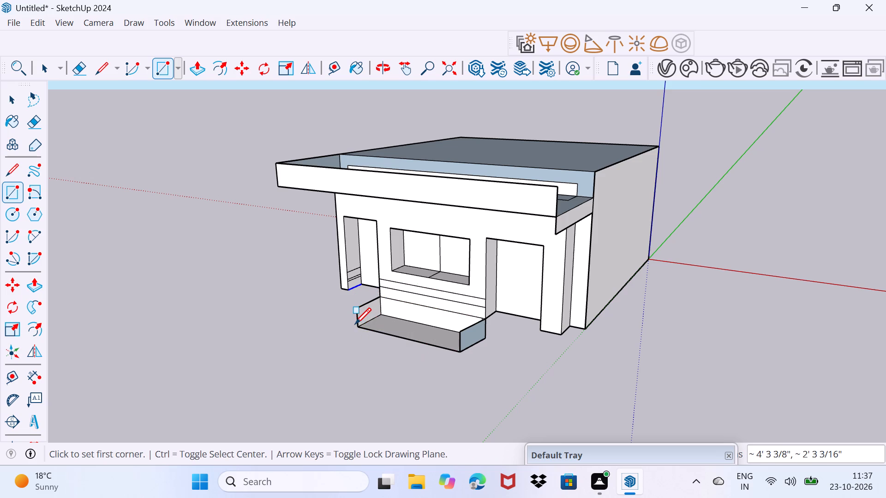
# Draw an upright rectangle about 13' 4" by 1' 4" across the projecting base's front, closing the box.
pyautogui.click(355, 313)
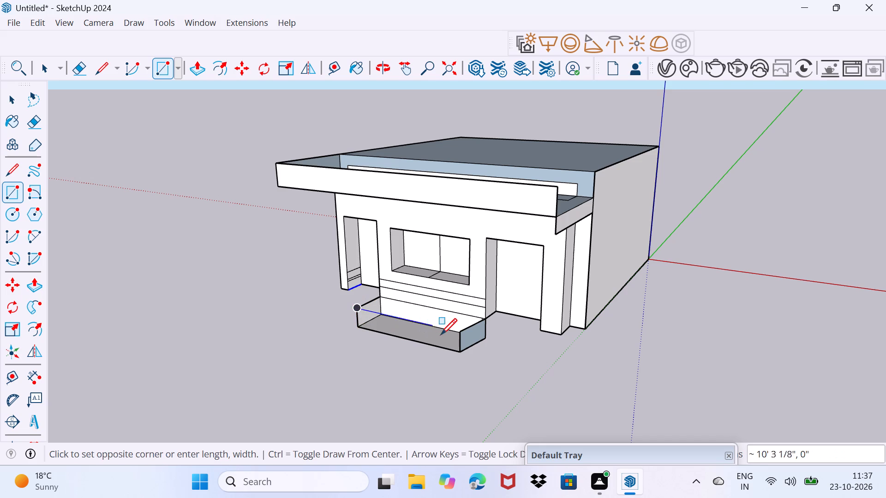
pyautogui.click(460, 335)
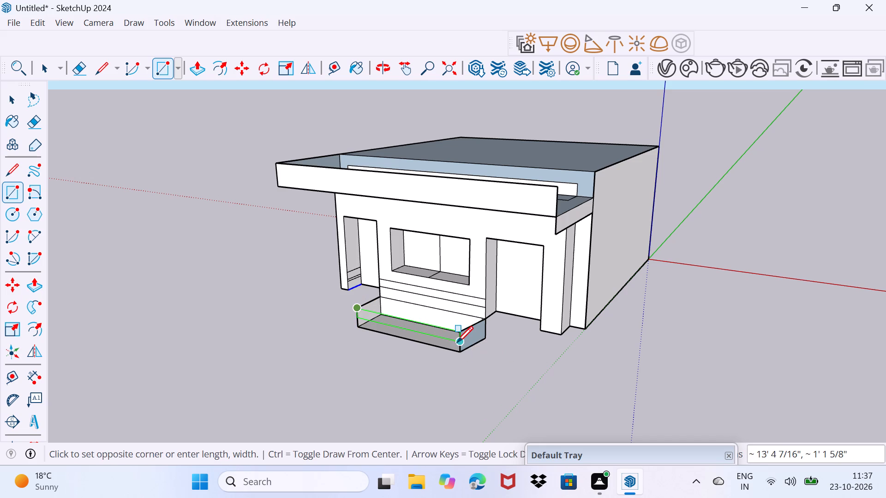
pyautogui.click(456, 344)
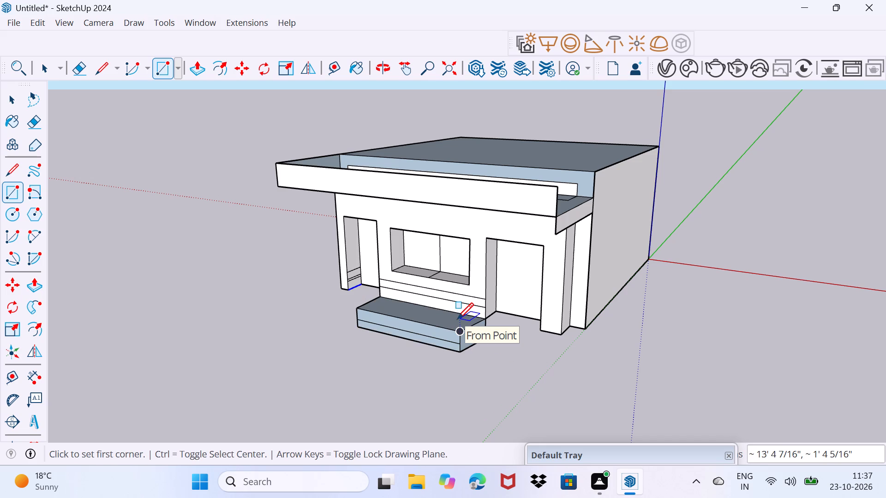
# Open the Chaos Cosmos browser and leave the V-Ray Asset Editor closed.
pyautogui.click(661, 71)
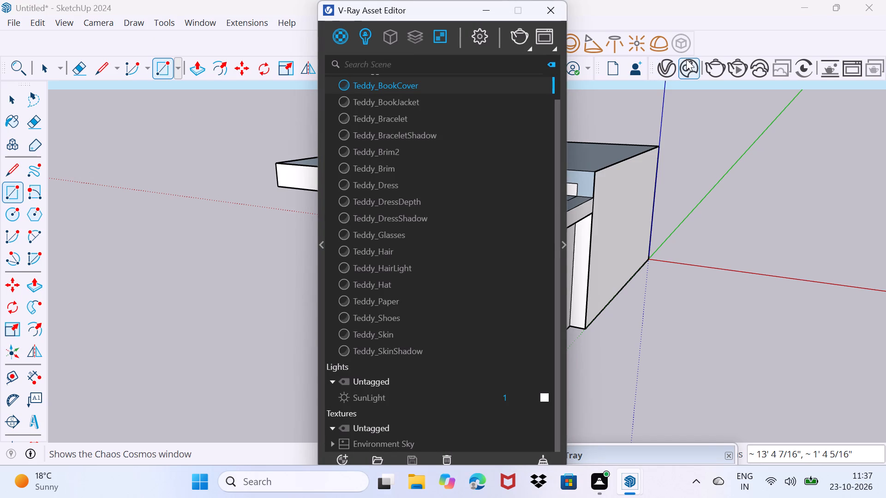
pyautogui.click(686, 59)
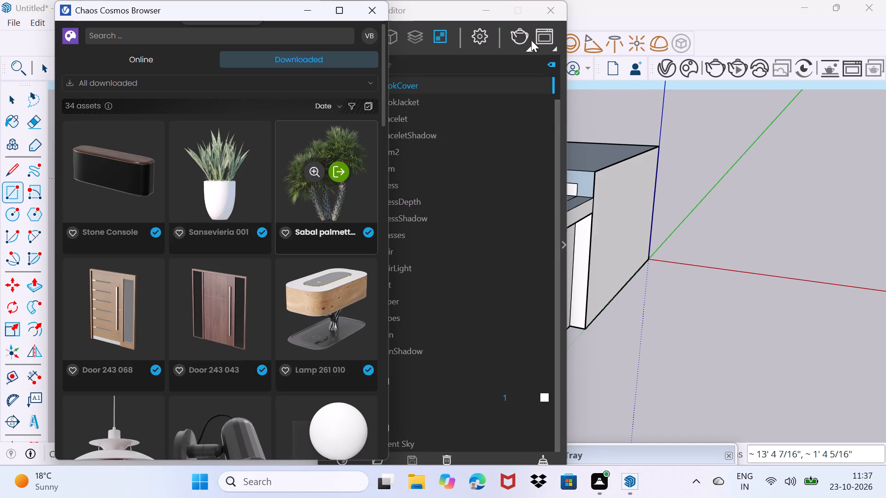
pyautogui.click(541, 13)
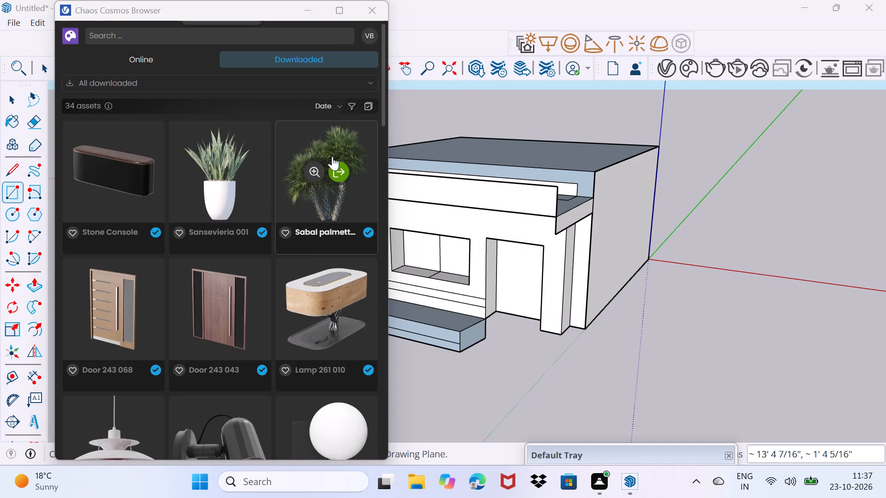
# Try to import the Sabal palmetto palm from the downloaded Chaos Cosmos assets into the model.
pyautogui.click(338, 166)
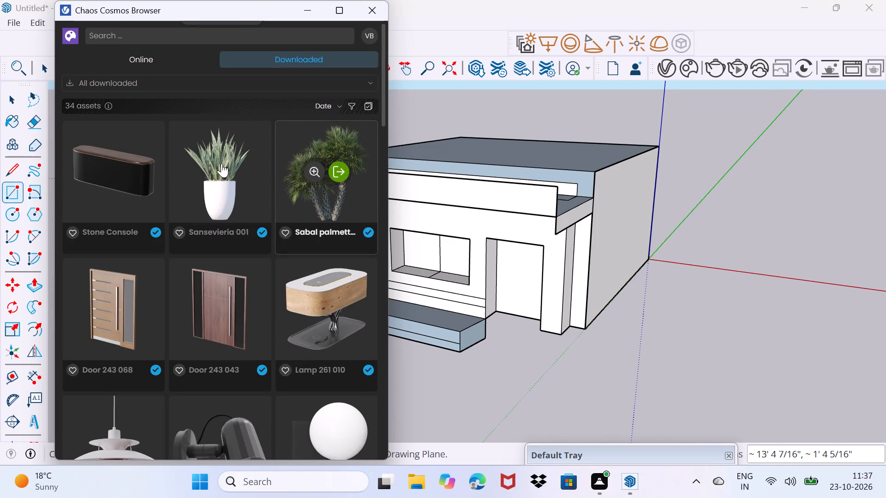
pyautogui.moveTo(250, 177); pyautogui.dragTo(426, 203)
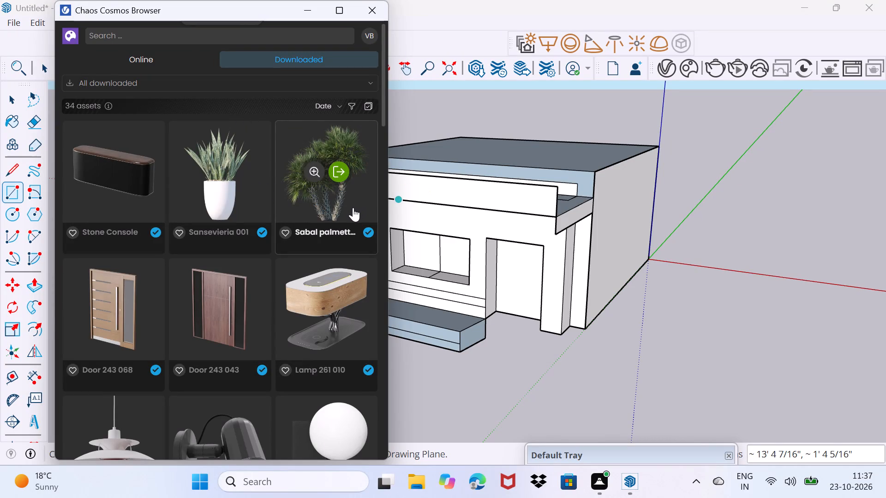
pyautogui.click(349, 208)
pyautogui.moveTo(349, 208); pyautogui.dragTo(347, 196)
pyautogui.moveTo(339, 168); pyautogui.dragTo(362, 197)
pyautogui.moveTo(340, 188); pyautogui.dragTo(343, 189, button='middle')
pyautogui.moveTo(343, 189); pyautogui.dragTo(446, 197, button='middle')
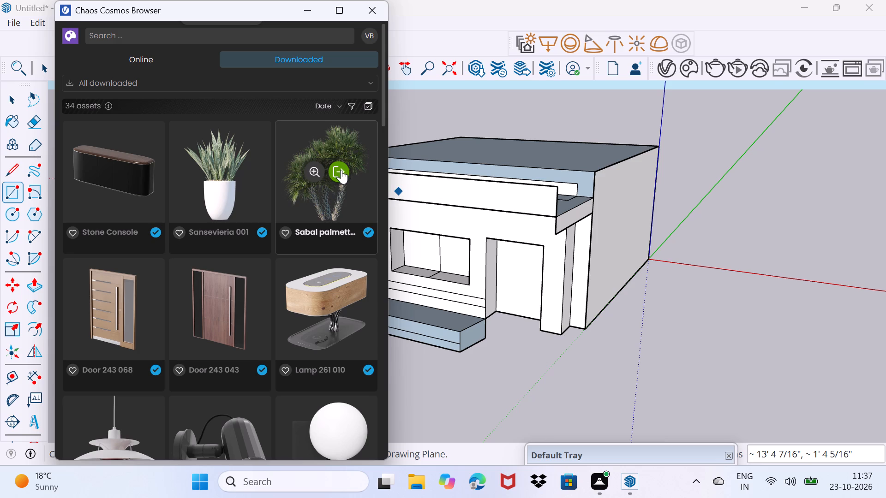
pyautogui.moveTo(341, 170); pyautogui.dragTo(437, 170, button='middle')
# Browse the downloaded Chaos Cosmos assets for plants and grass suited to the building's projecting base.
pyautogui.scroll(8, 302, 237)
pyautogui.scroll(-6, 302, 239)
pyautogui.scroll(4, 302, 239)
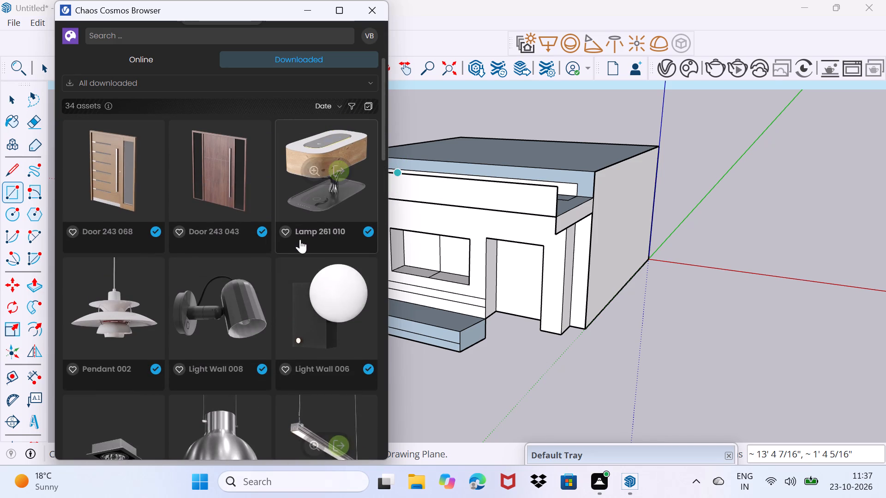
pyautogui.scroll(4, 266, 397)
pyautogui.scroll(-7, 266, 397)
pyautogui.scroll(3, 270, 398)
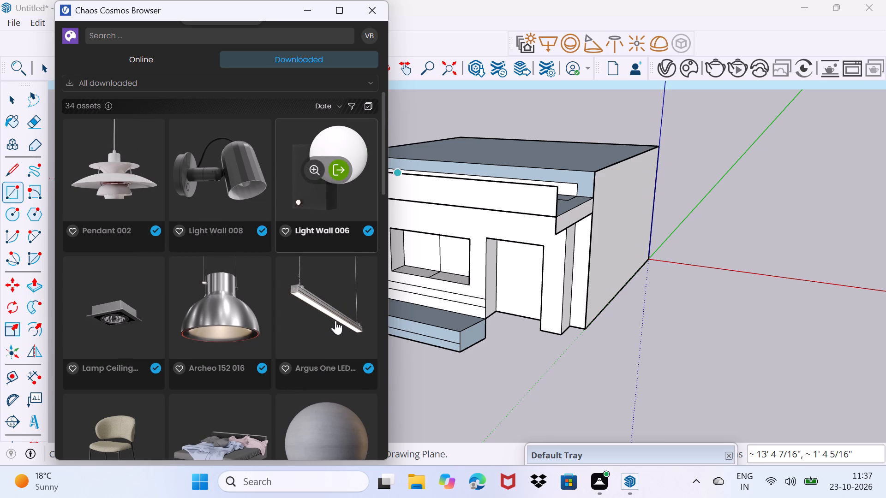
pyautogui.click(335, 320)
pyautogui.scroll(-2, 335, 320)
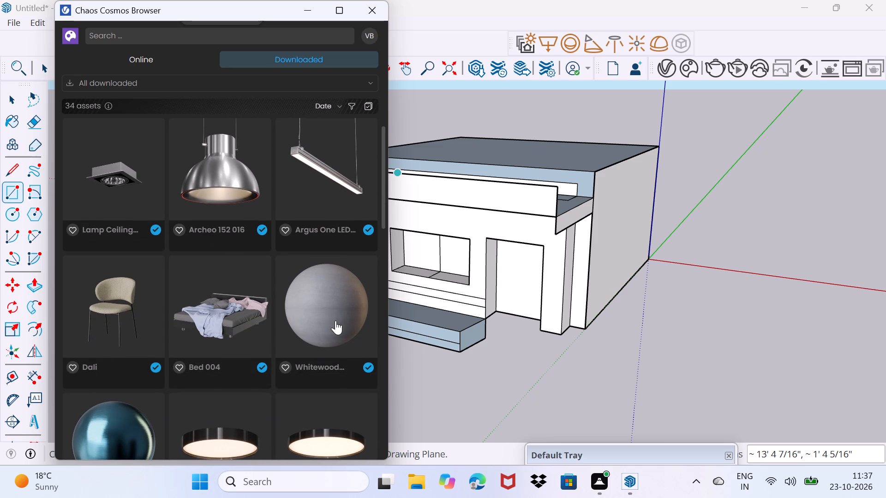
pyautogui.scroll(4, 335, 320)
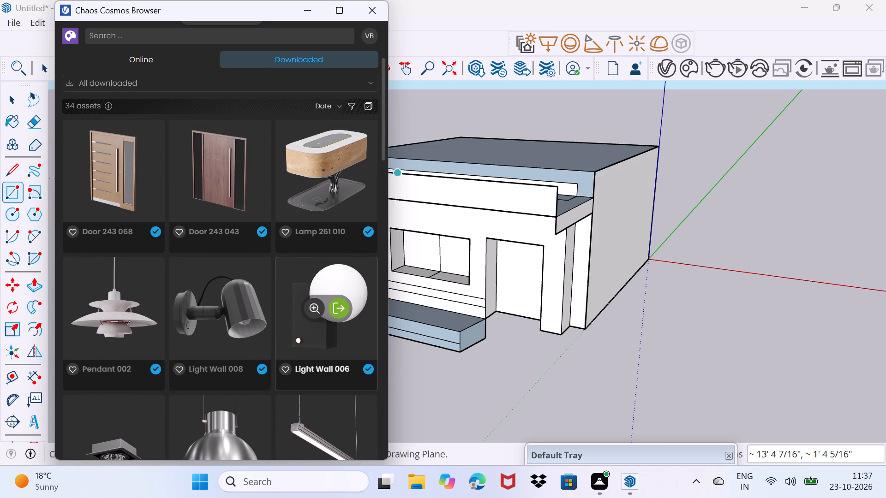
pyautogui.scroll(1, 334, 320)
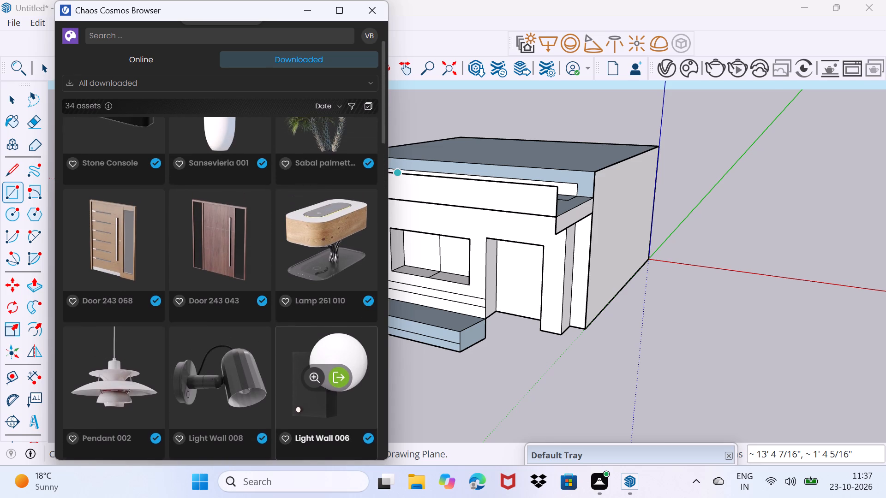
pyautogui.scroll(-3, 334, 320)
pyautogui.scroll(2, 334, 320)
pyautogui.scroll(-2, 334, 320)
pyautogui.scroll(3, 334, 320)
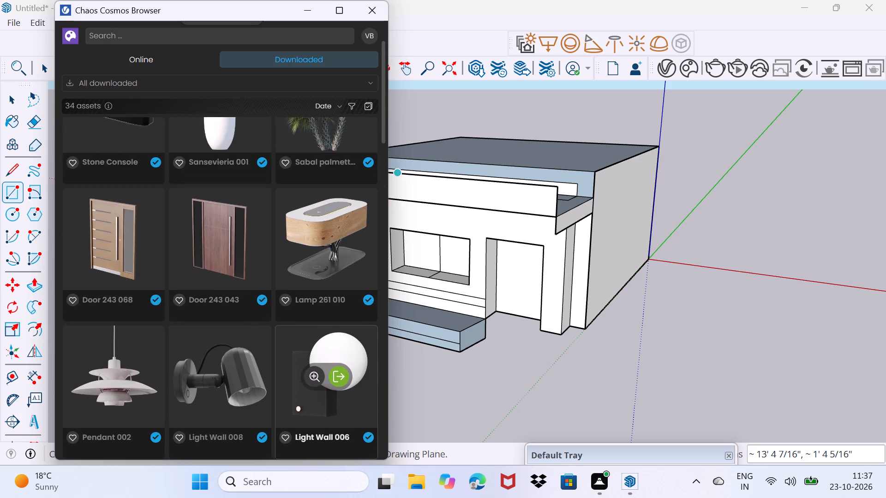
pyautogui.scroll(-16, 334, 320)
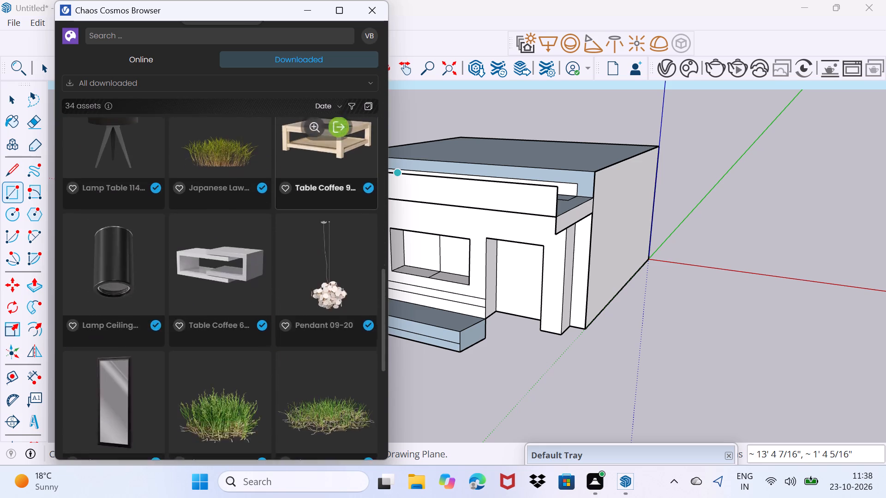
pyautogui.scroll(-9, 334, 320)
pyautogui.scroll(3, 334, 320)
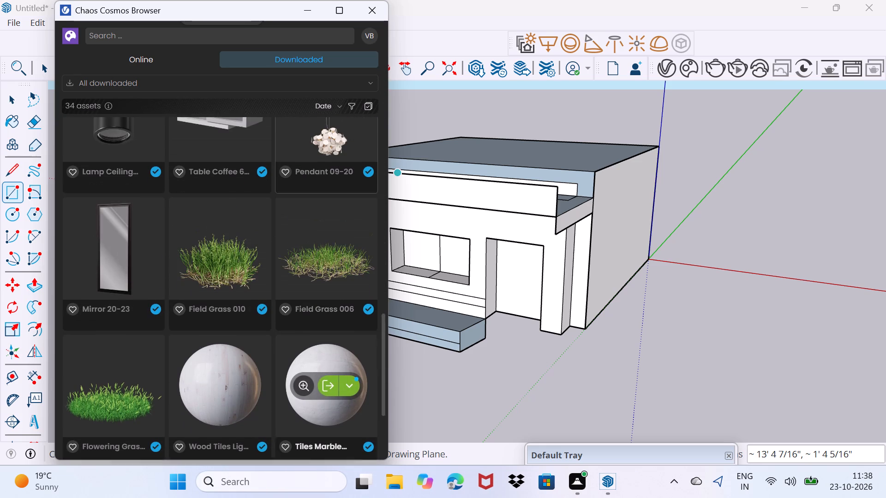
pyautogui.scroll(3, 334, 320)
pyautogui.scroll(-3, 334, 320)
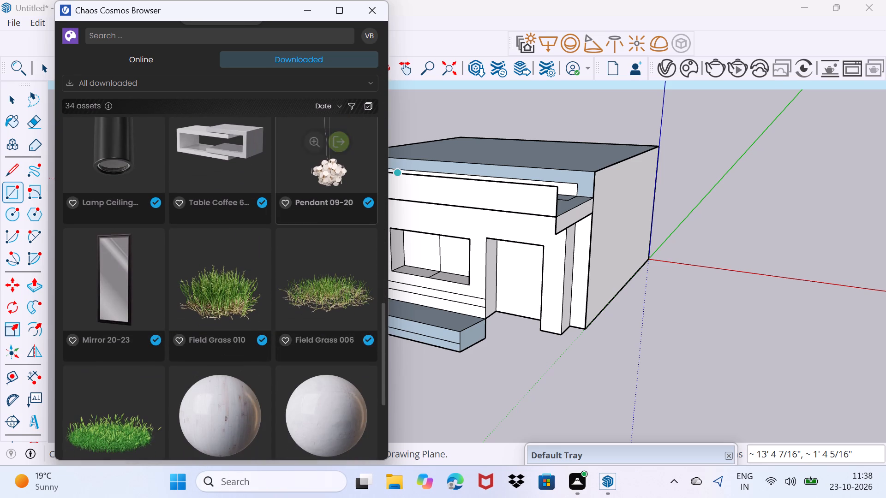
pyautogui.click(334, 320)
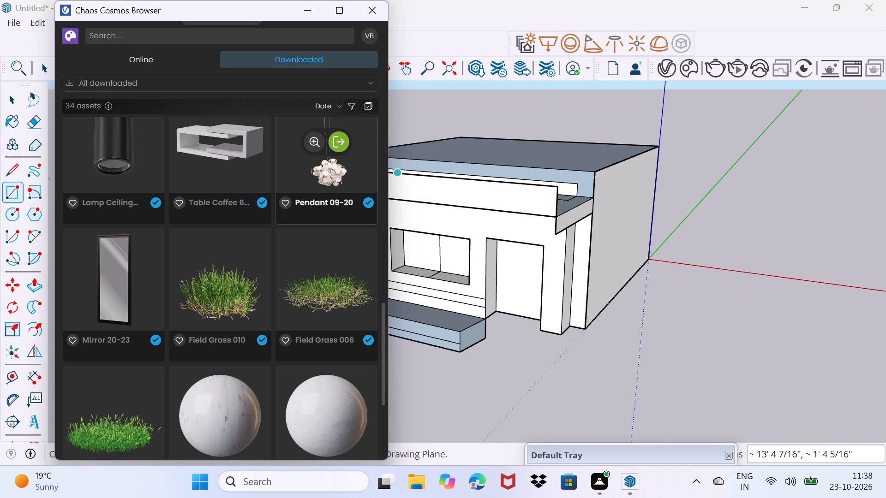
pyautogui.click(370, 345)
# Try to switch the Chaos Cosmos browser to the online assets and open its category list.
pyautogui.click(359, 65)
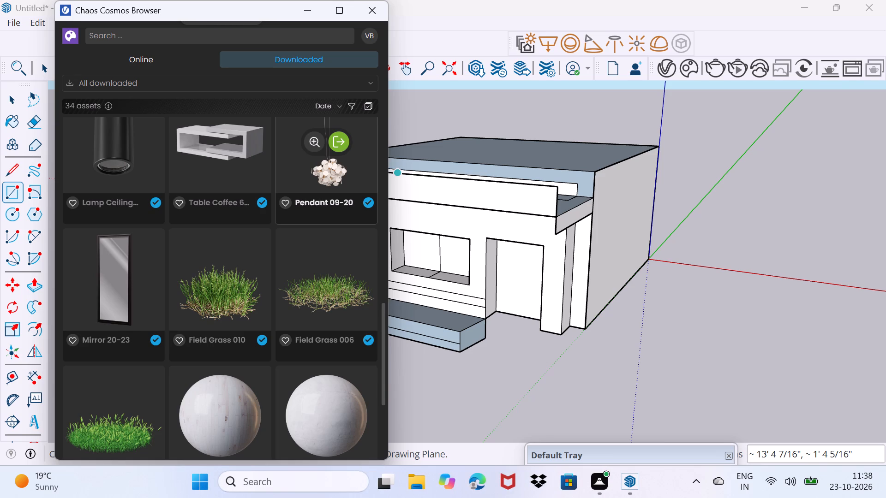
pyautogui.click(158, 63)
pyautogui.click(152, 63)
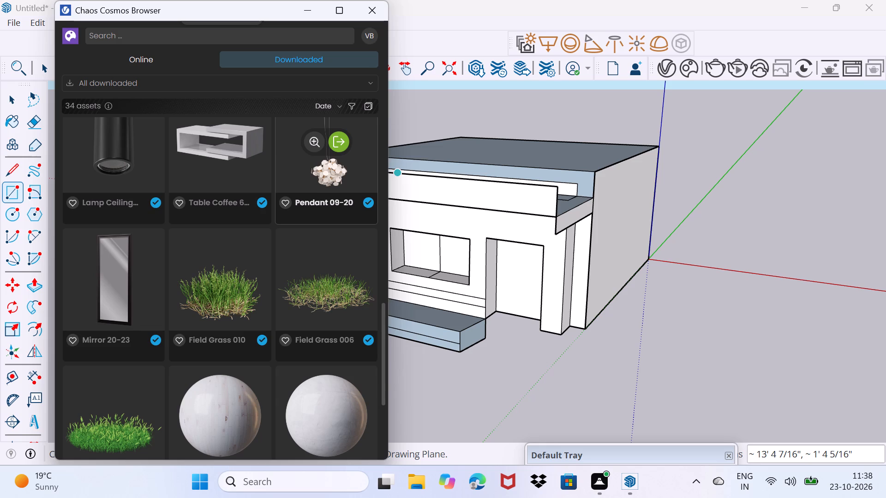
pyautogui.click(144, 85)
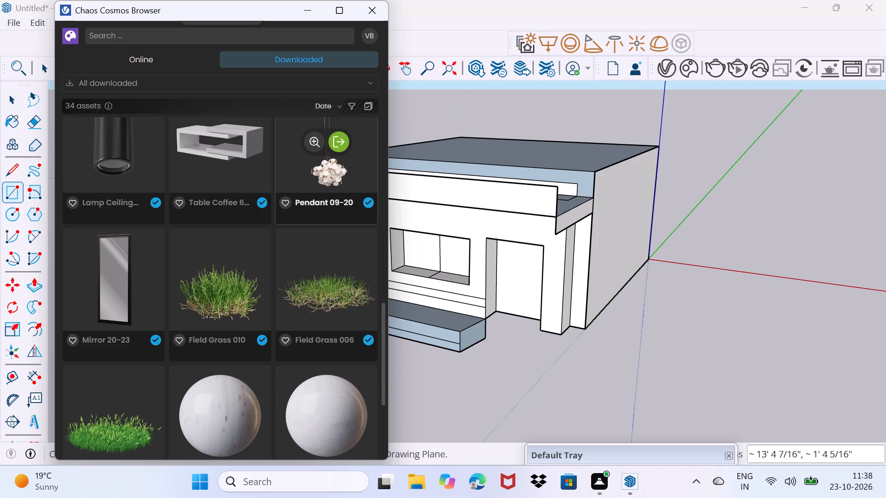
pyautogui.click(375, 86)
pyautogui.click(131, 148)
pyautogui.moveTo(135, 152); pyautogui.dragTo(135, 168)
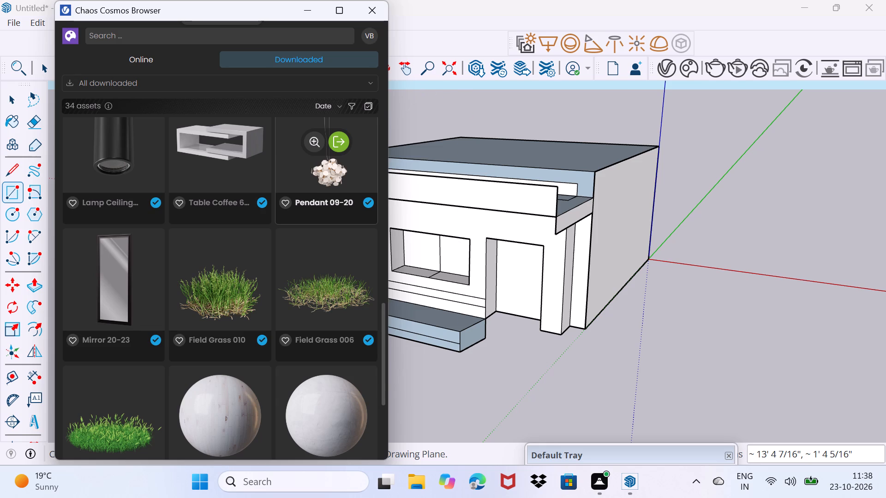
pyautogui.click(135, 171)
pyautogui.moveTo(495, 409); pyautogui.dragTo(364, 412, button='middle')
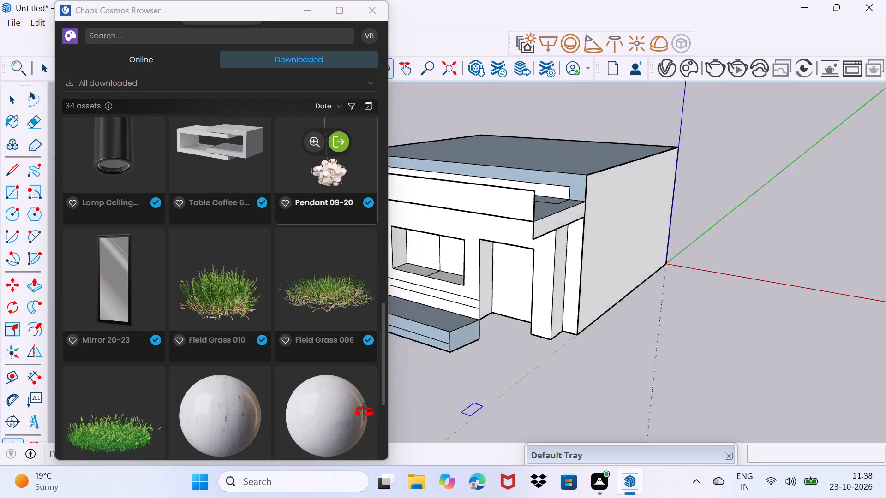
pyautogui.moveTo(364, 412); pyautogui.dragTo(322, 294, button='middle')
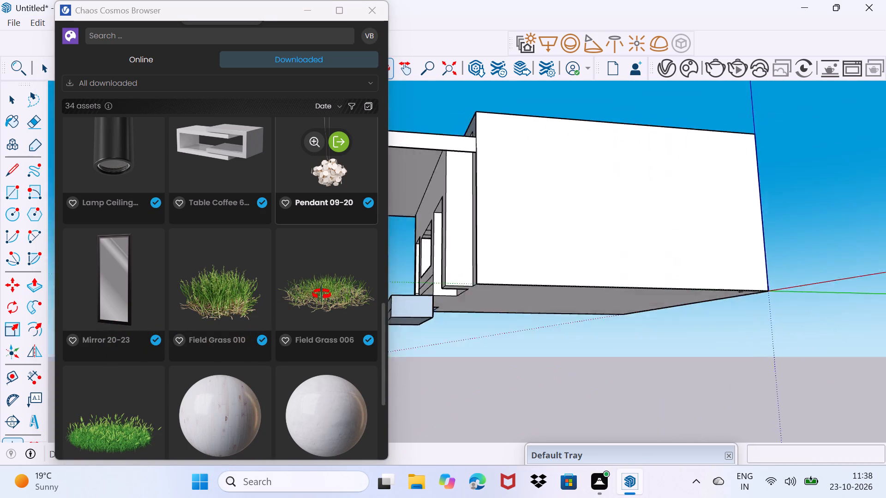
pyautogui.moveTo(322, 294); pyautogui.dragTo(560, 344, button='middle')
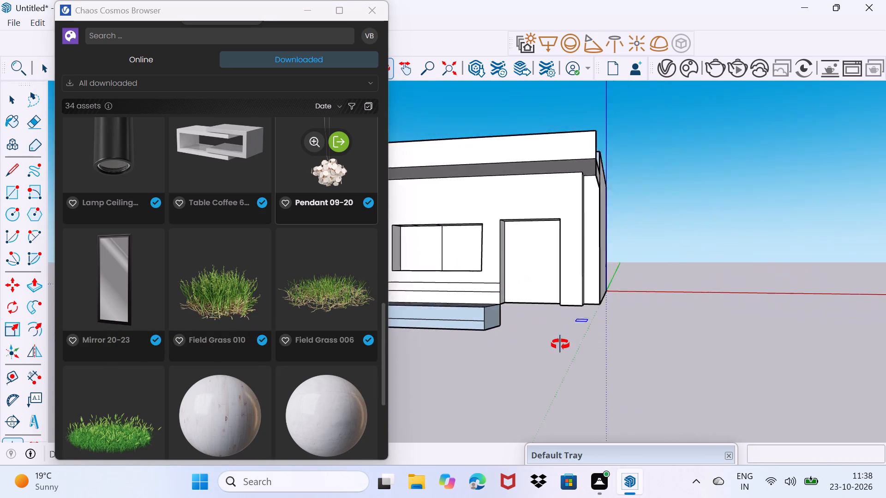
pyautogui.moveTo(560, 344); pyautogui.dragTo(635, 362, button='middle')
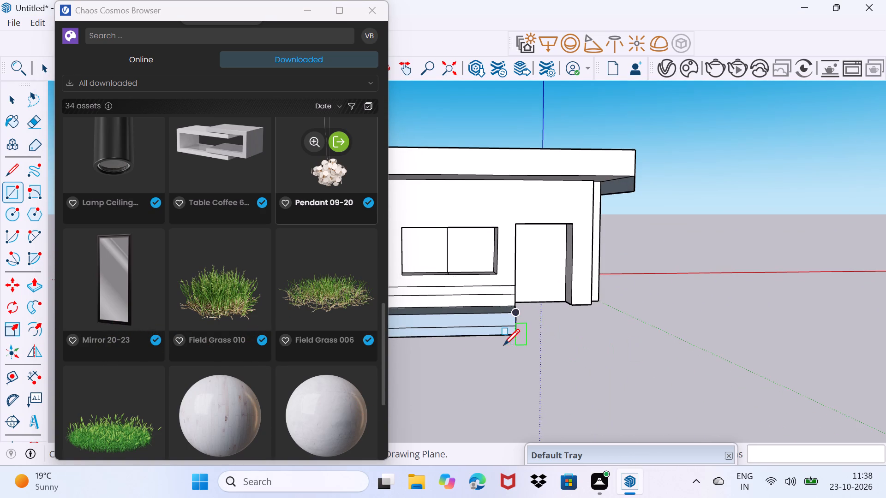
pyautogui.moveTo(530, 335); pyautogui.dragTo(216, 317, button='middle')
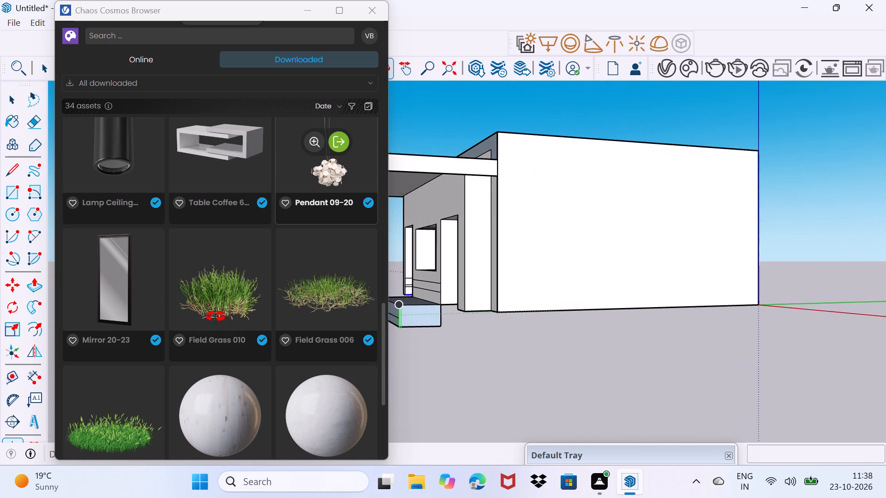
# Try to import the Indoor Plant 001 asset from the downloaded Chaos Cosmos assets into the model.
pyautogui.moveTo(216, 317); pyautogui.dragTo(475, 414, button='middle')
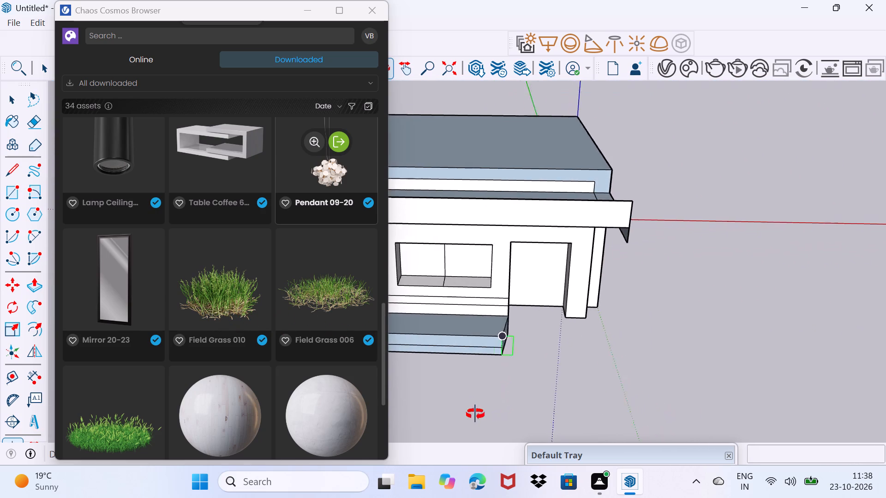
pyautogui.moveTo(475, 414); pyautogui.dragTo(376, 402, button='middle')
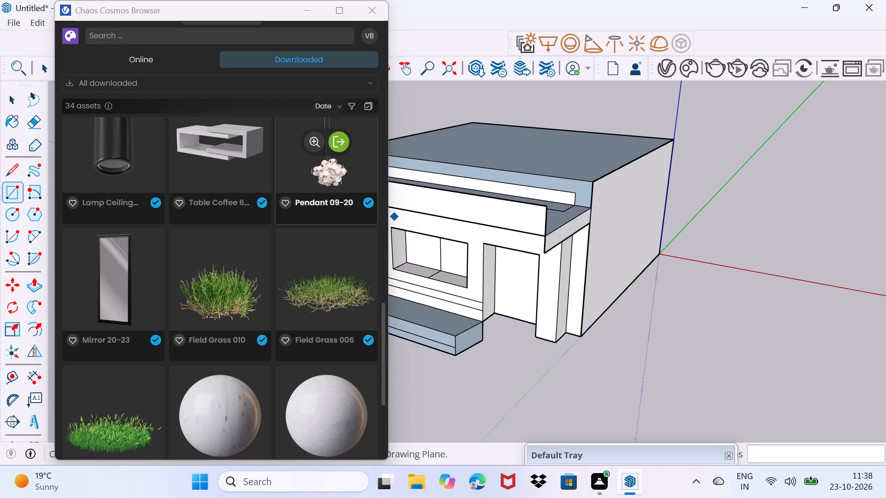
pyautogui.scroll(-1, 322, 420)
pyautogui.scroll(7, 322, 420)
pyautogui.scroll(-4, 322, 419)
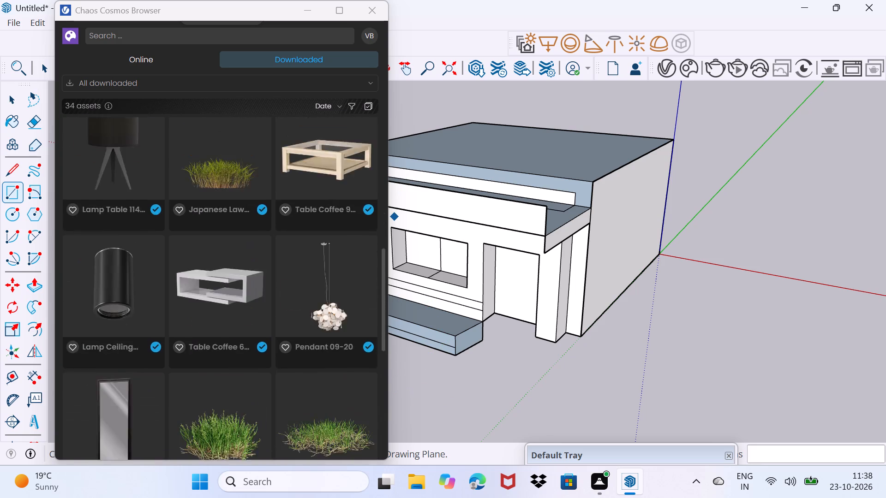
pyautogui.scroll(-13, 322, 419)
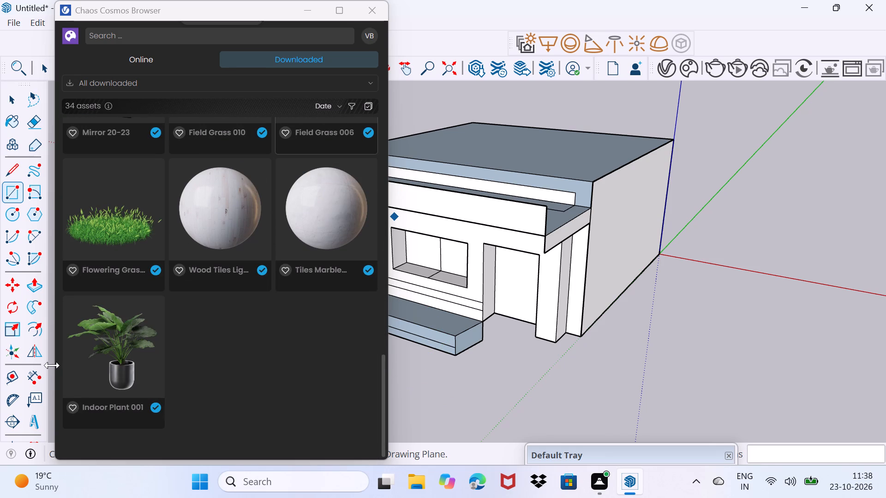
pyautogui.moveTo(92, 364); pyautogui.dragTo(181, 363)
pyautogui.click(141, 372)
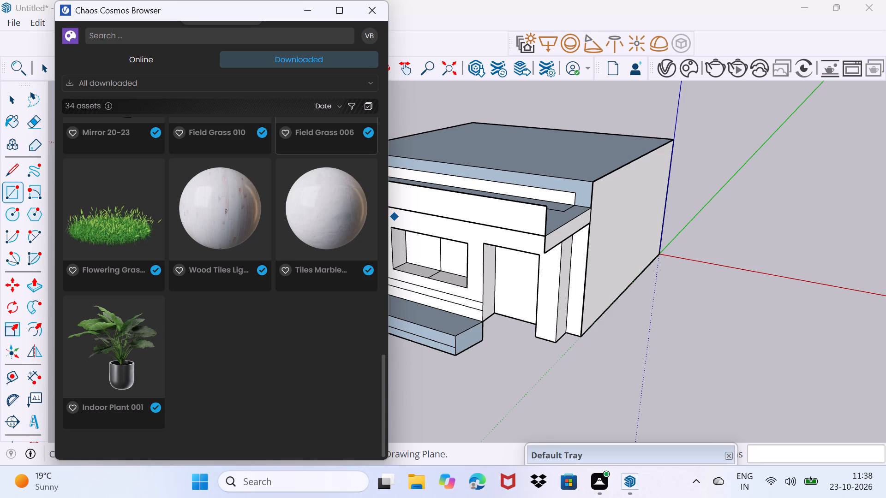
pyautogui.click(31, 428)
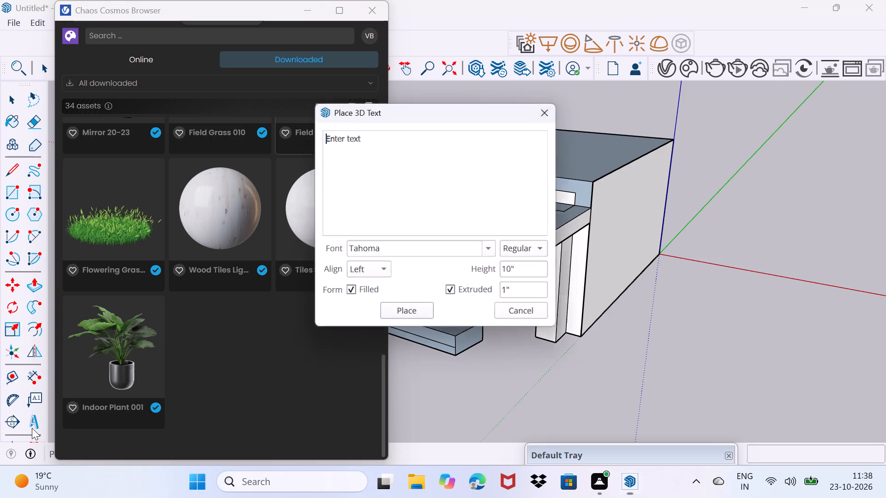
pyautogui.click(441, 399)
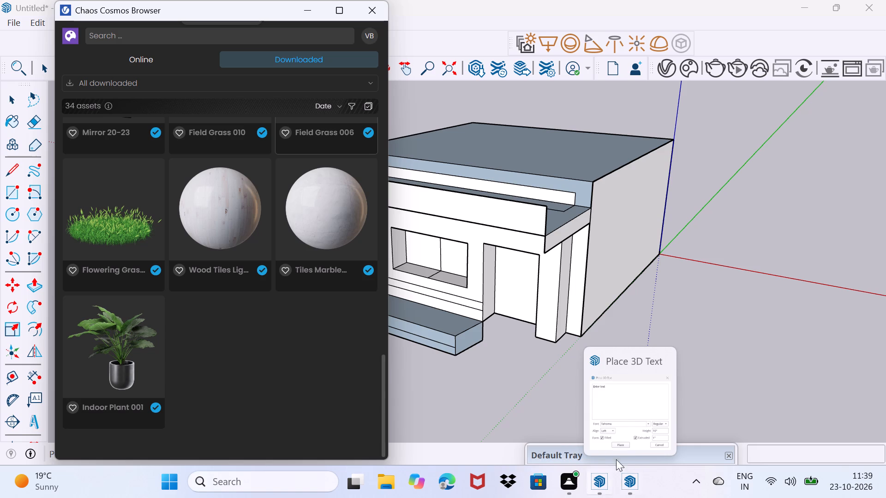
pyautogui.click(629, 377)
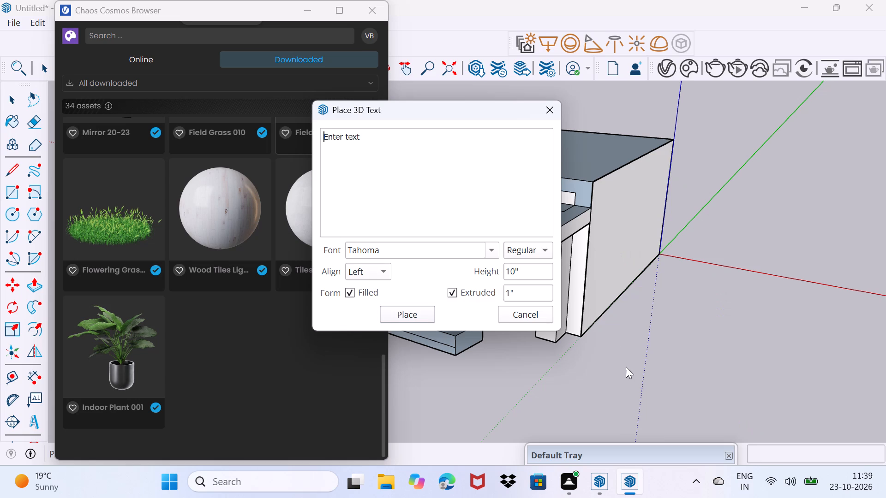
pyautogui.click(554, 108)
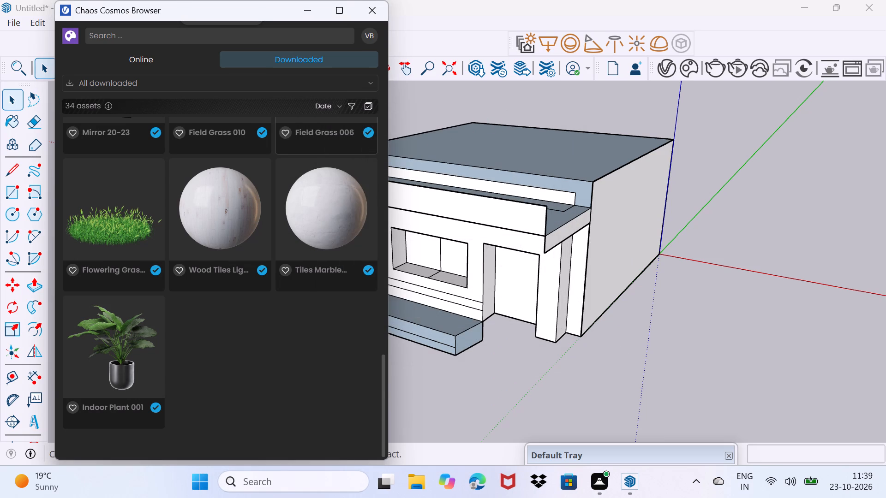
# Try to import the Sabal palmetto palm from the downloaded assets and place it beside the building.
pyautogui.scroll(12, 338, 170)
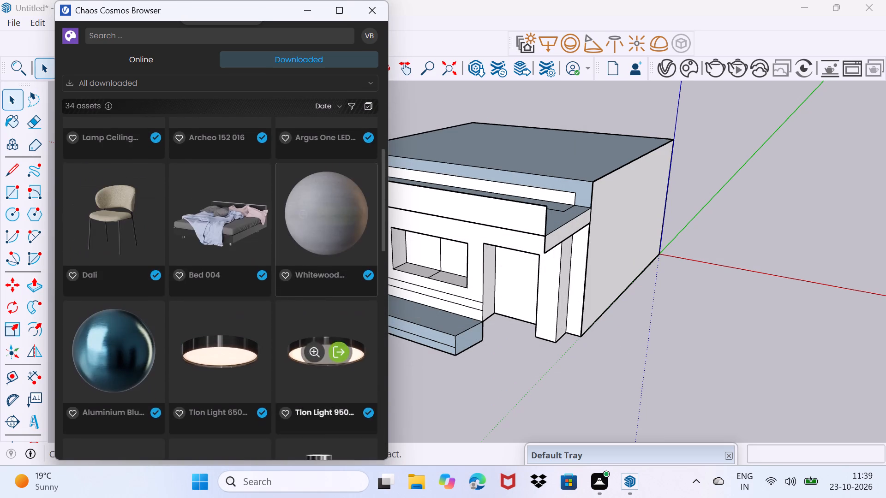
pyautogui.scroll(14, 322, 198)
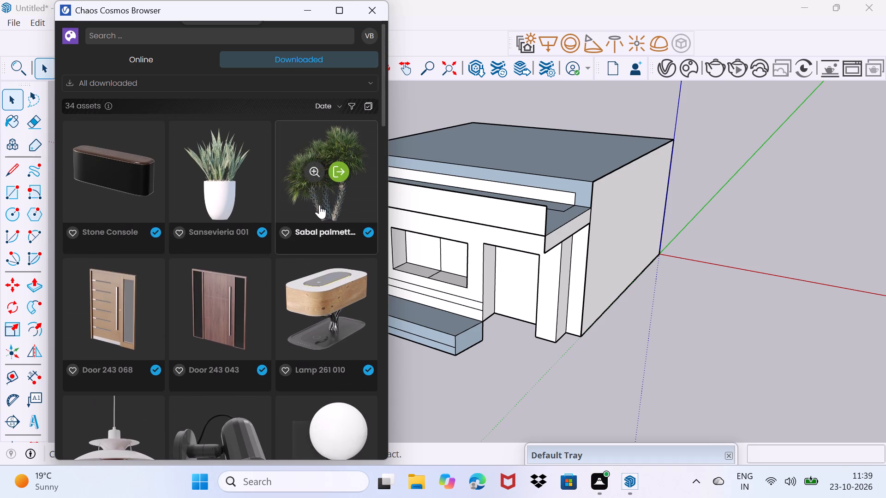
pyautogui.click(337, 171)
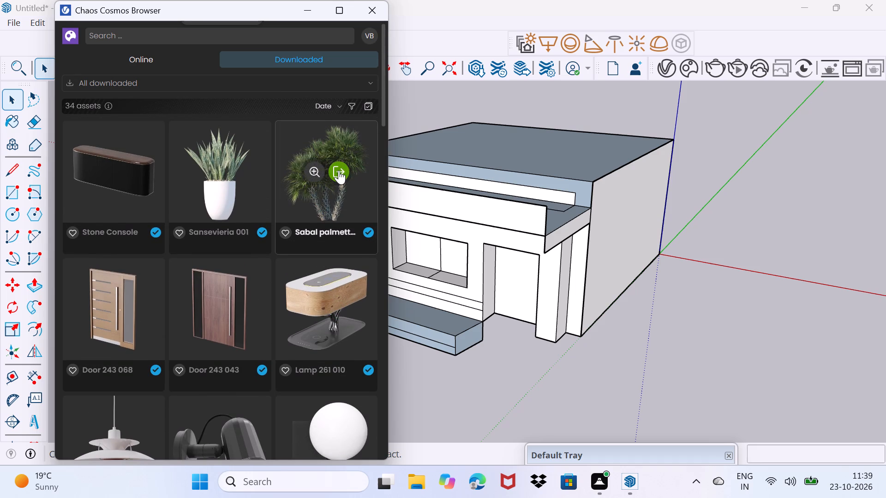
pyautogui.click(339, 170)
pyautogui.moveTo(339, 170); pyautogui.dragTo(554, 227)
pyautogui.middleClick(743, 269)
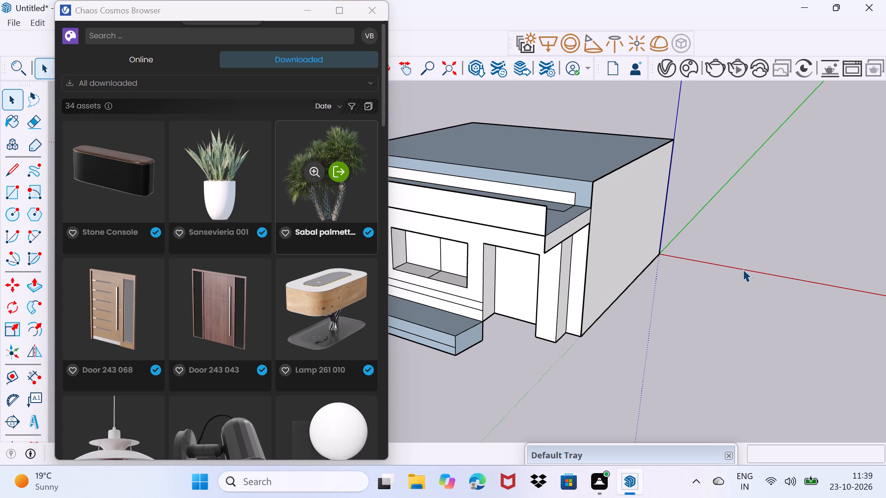
# Close the Chaos Cosmos browser and examine the building and its surroundings from above and from the front.
pyautogui.moveTo(369, 12); pyautogui.dragTo(370, 20)
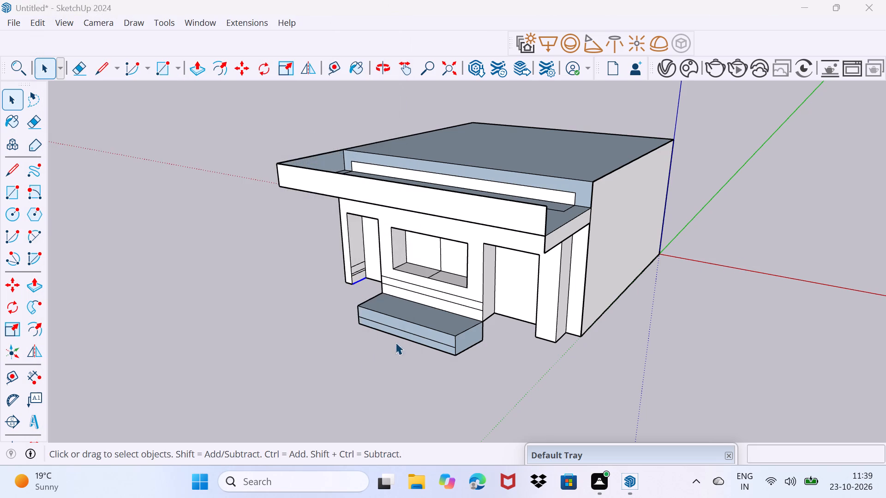
pyautogui.scroll(2, 349, 370)
pyautogui.moveTo(349, 370); pyautogui.dragTo(459, 397, button='middle')
pyautogui.scroll(-4, 459, 397)
pyautogui.middleClick(469, 400)
pyautogui.scroll(-4, 469, 400)
pyautogui.scroll(1, 469, 400)
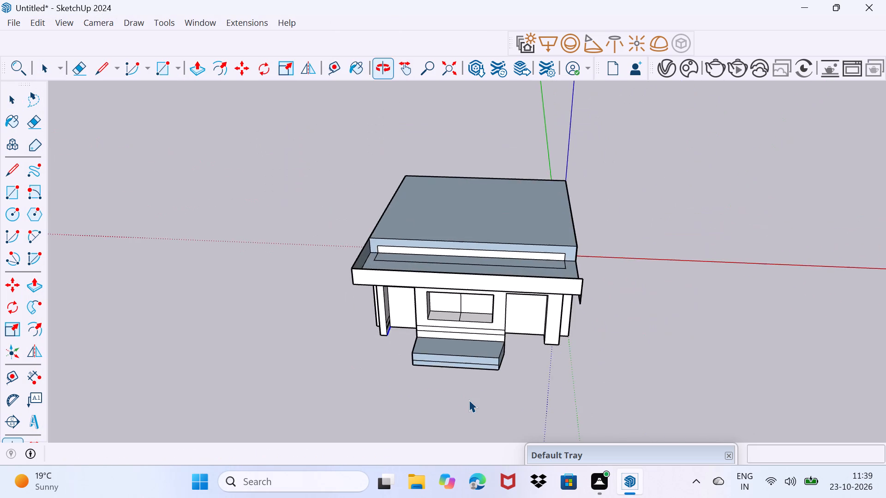
pyautogui.scroll(-9, 469, 400)
pyautogui.middleClick(469, 400)
pyautogui.middleClick(469, 401)
pyautogui.scroll(-14, 469, 401)
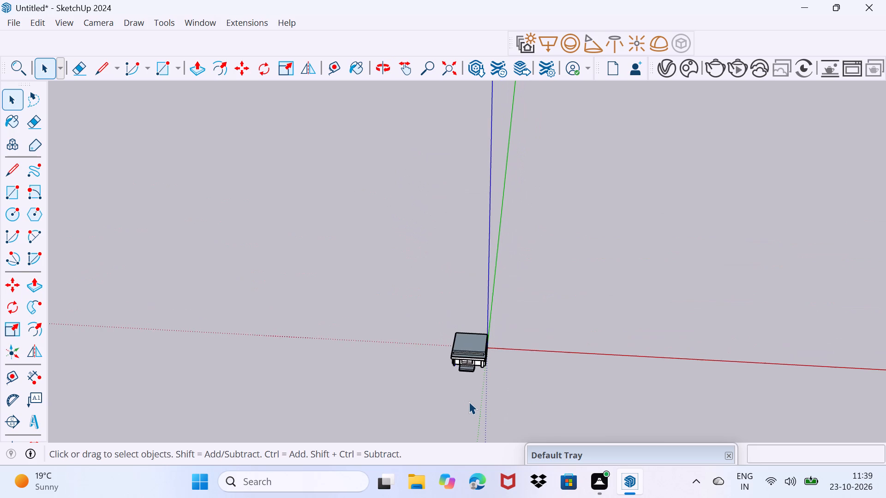
pyautogui.scroll(19, 469, 402)
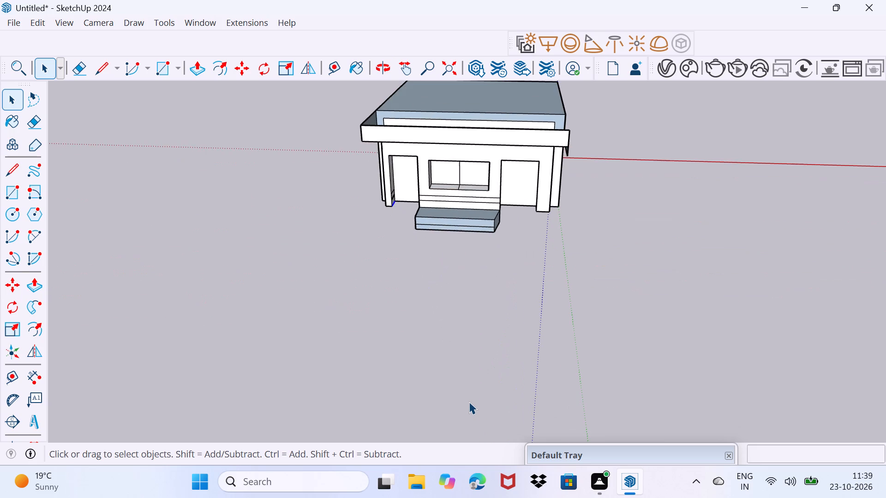
pyautogui.moveTo(469, 402); pyautogui.dragTo(479, 309, button='middle')
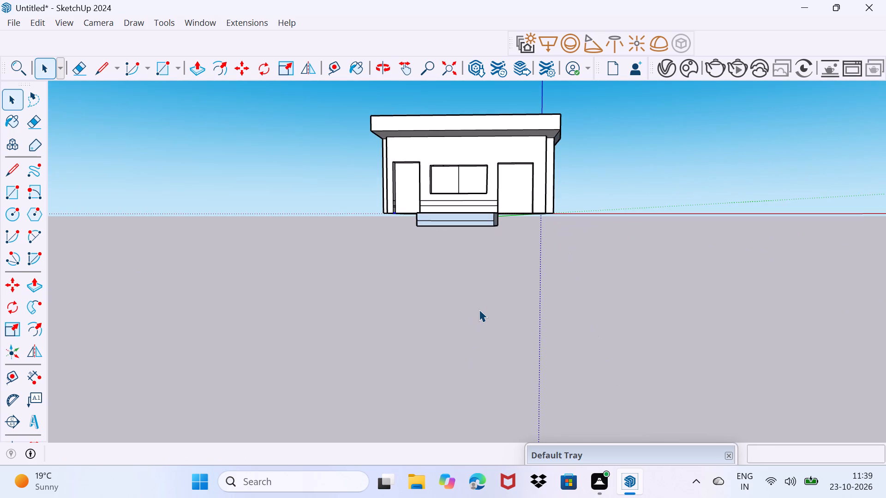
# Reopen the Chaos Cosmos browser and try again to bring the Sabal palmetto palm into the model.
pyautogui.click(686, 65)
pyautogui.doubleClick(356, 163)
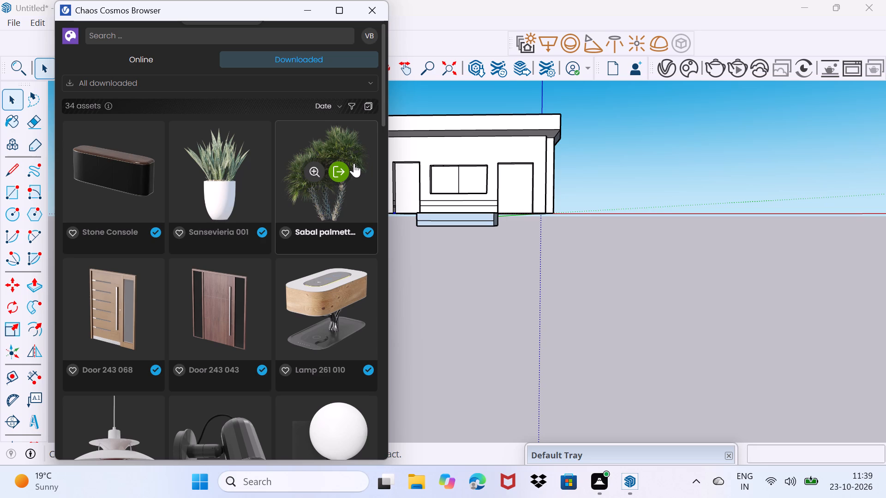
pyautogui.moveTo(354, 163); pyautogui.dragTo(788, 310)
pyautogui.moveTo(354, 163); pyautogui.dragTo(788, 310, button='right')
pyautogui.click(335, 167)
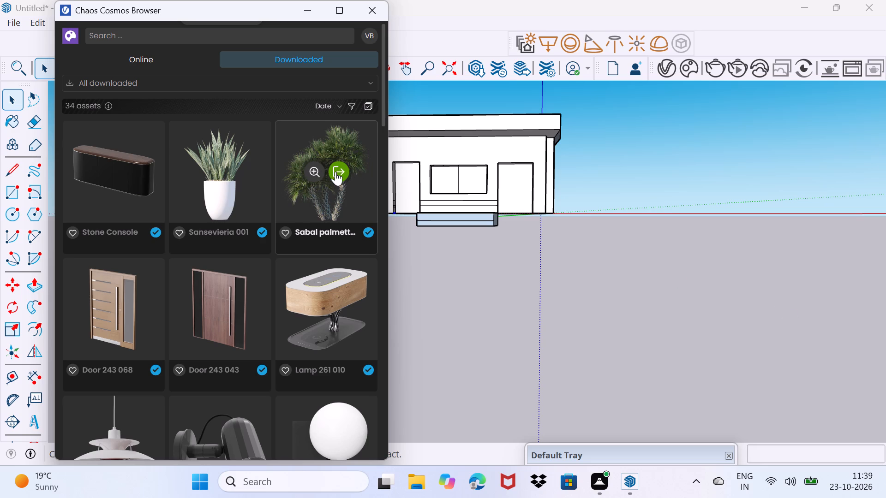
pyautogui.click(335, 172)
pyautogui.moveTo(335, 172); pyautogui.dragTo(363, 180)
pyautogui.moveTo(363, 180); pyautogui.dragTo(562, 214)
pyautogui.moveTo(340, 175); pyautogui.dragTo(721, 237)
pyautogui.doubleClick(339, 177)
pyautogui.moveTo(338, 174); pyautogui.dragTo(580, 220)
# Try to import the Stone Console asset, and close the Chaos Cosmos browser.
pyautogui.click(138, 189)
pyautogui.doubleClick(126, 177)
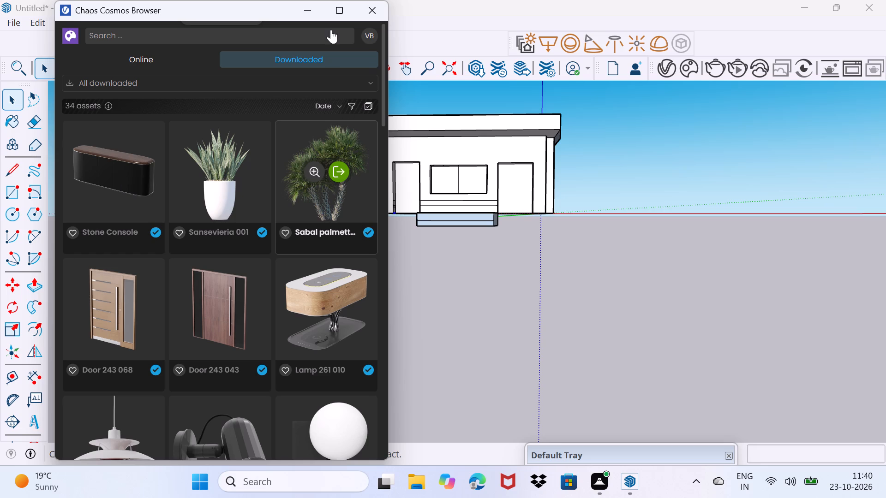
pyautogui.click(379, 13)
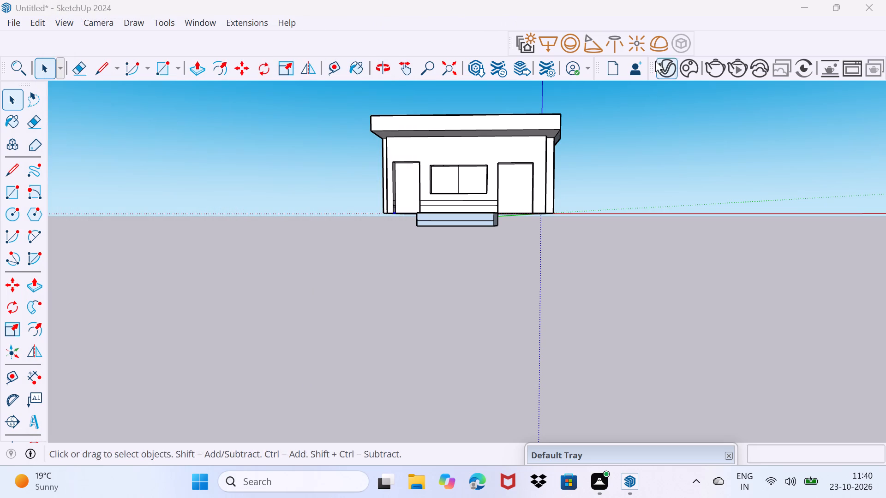
# Open the V-Ray Asset Editor, expand its material library and browse its materials in Chaos Cosmos.
pyautogui.click(667, 73)
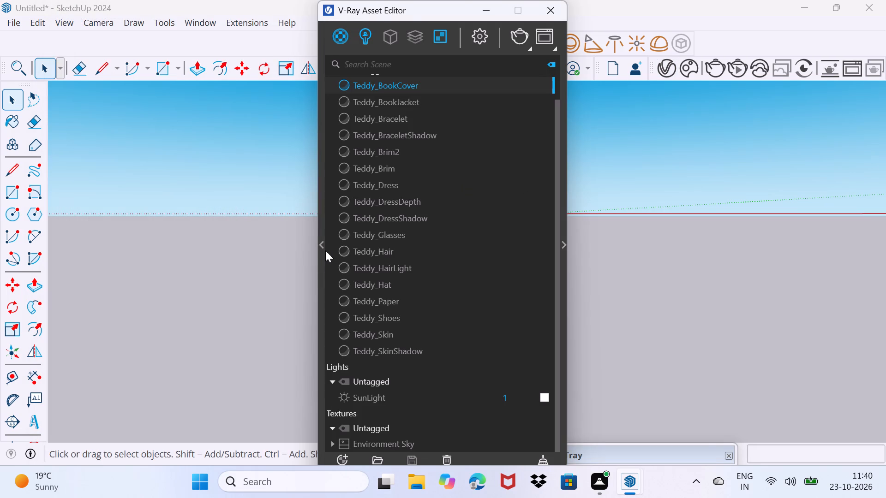
pyautogui.click(321, 244)
pyautogui.click(230, 88)
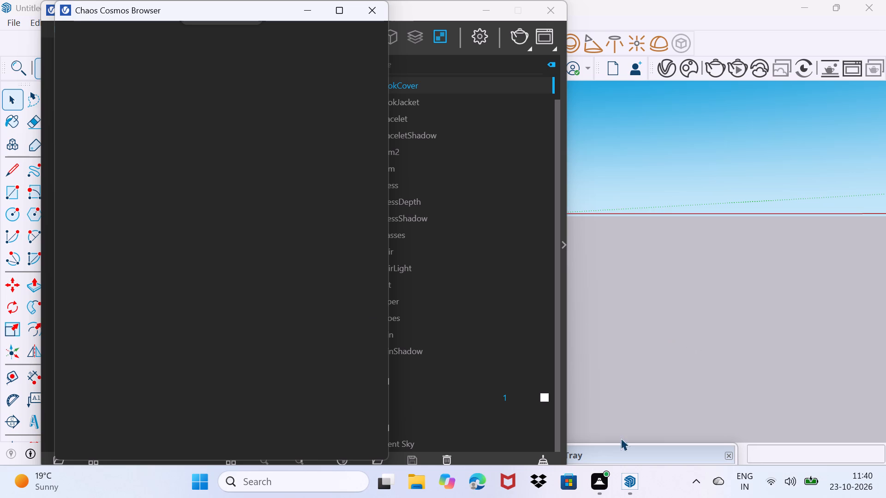
pyautogui.click(378, 5)
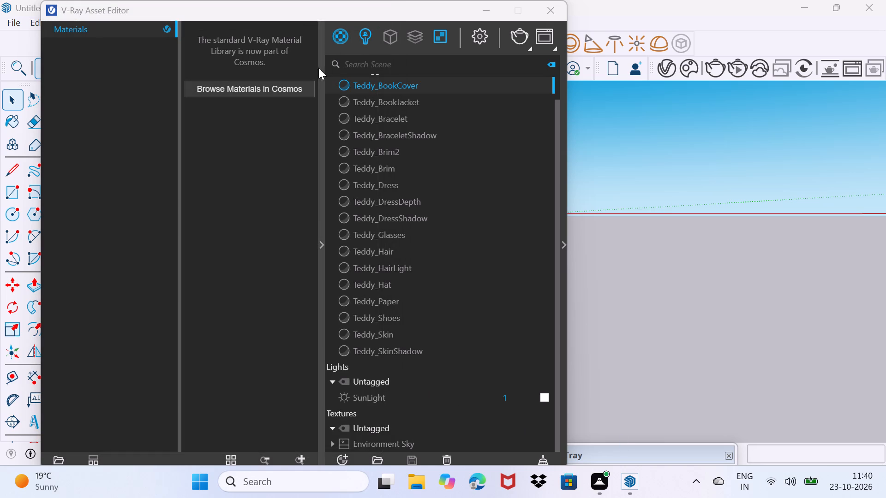
pyautogui.click(268, 91)
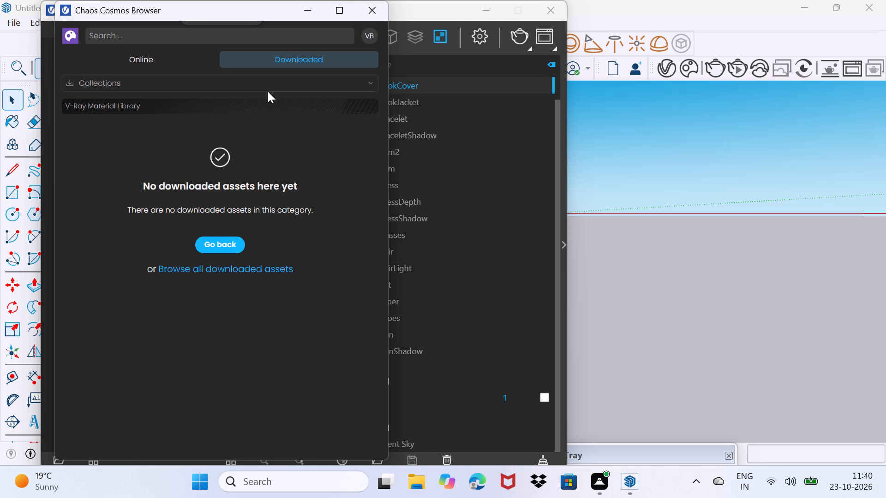
# Show all downloaded Chaos Cosmos assets and import the Door 243 068 asset into the scene.
pyautogui.click(275, 268)
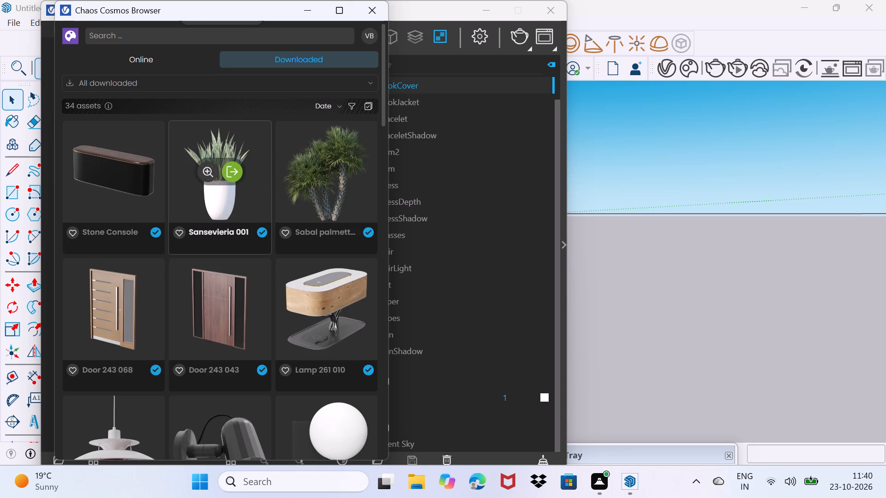
pyautogui.scroll(-2, 213, 178)
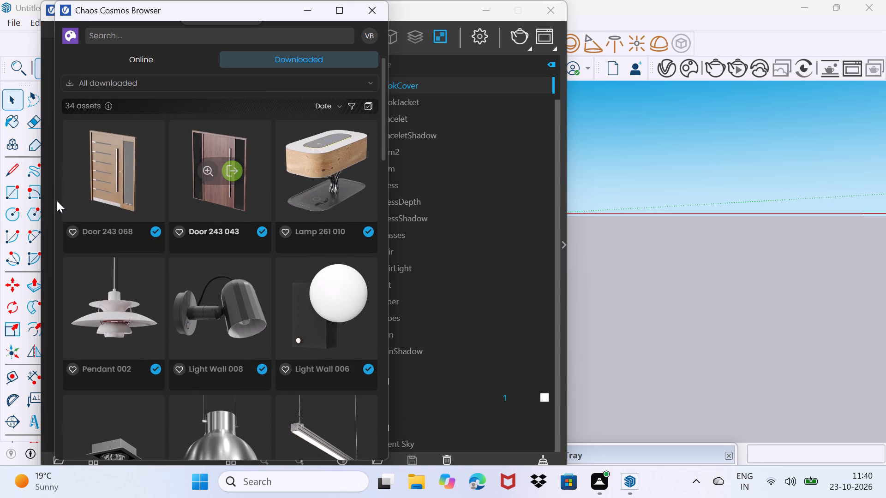
pyautogui.click(123, 176)
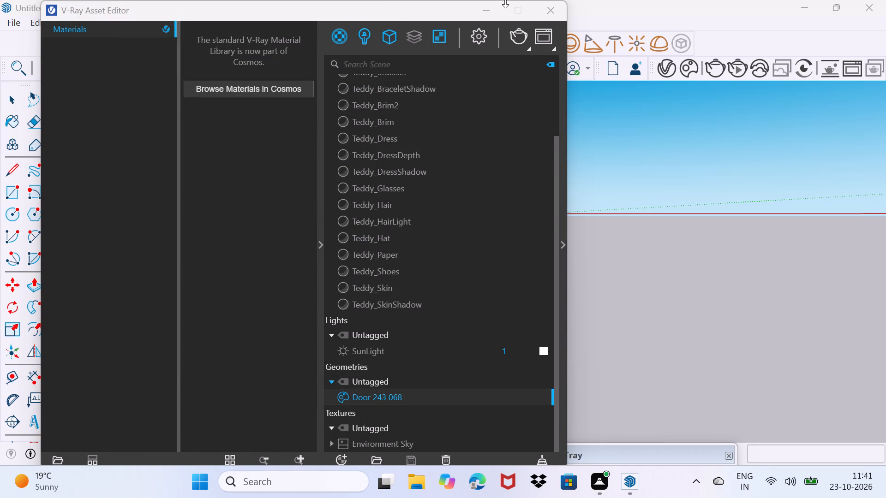
# Get the V-Ray Asset Editor out of the way and place the Door 243 068 in the front doorway left of the window.
pyautogui.click(484, 10)
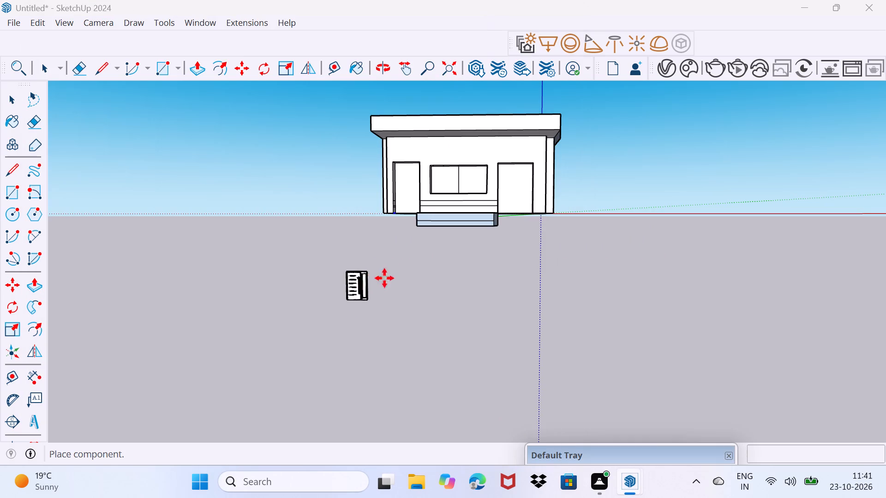
pyautogui.scroll(12, 401, 222)
pyautogui.moveTo(410, 200); pyautogui.dragTo(433, 260, button='middle')
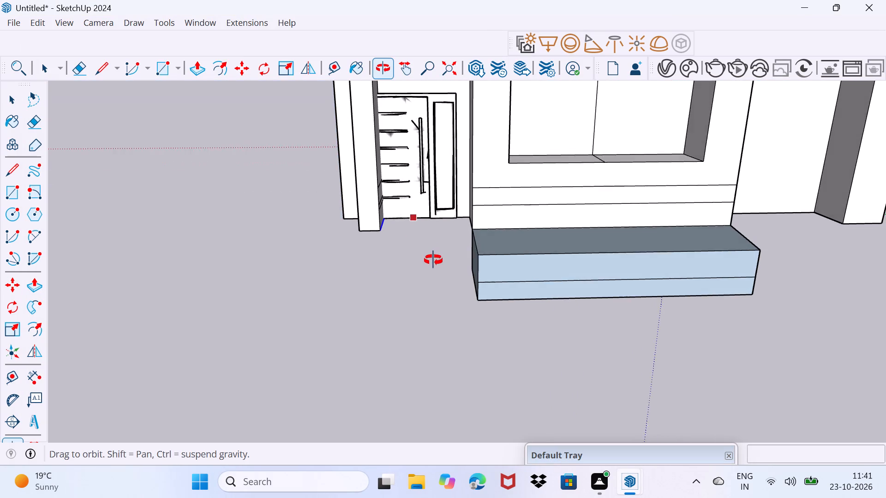
pyautogui.moveTo(433, 260); pyautogui.dragTo(435, 263, button='middle')
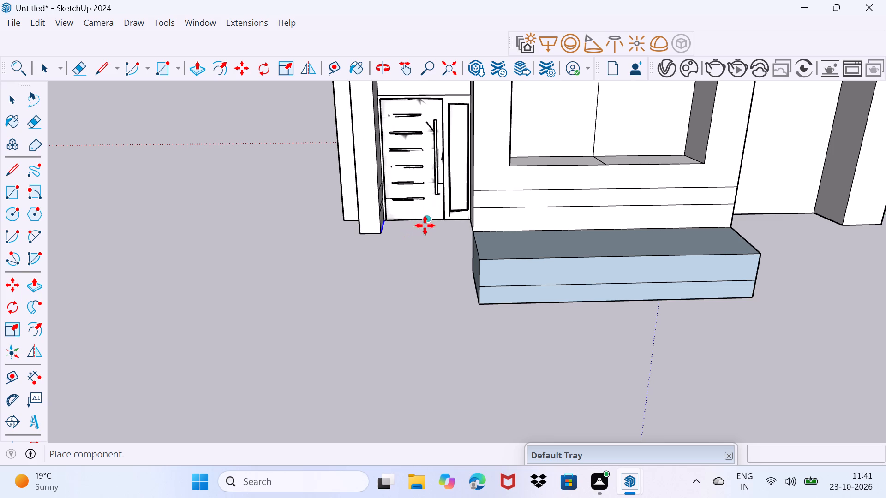
pyautogui.click(429, 232)
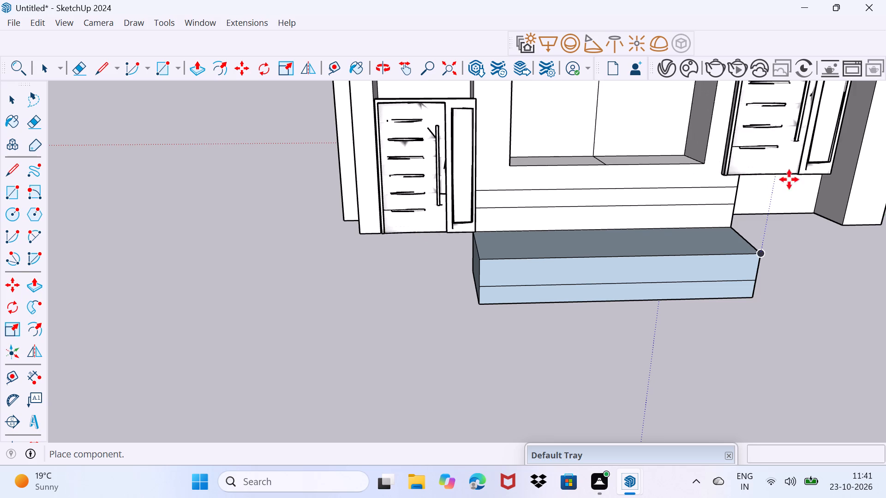
# Place a second Door 243 068 in the front doorway right of the window and end the placement.
pyautogui.scroll(3, 783, 227)
pyautogui.moveTo(783, 227); pyautogui.dragTo(697, 241, button='middle')
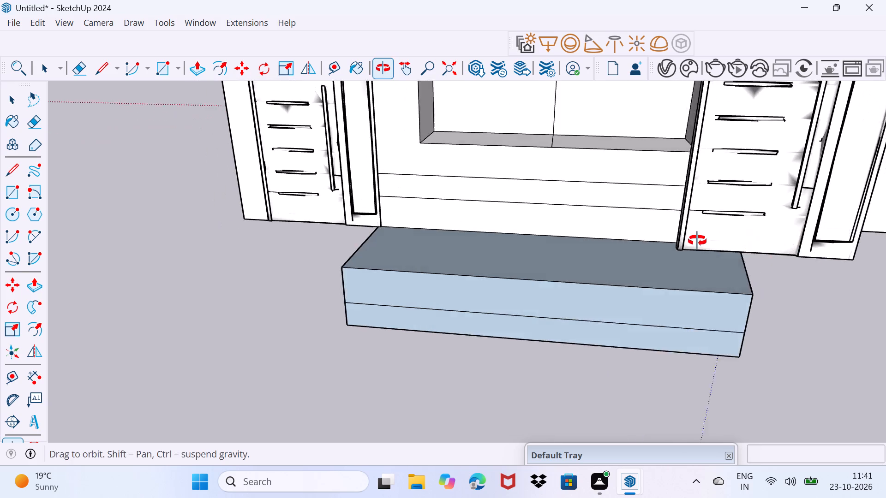
pyautogui.moveTo(697, 241); pyautogui.dragTo(692, 241, button='middle')
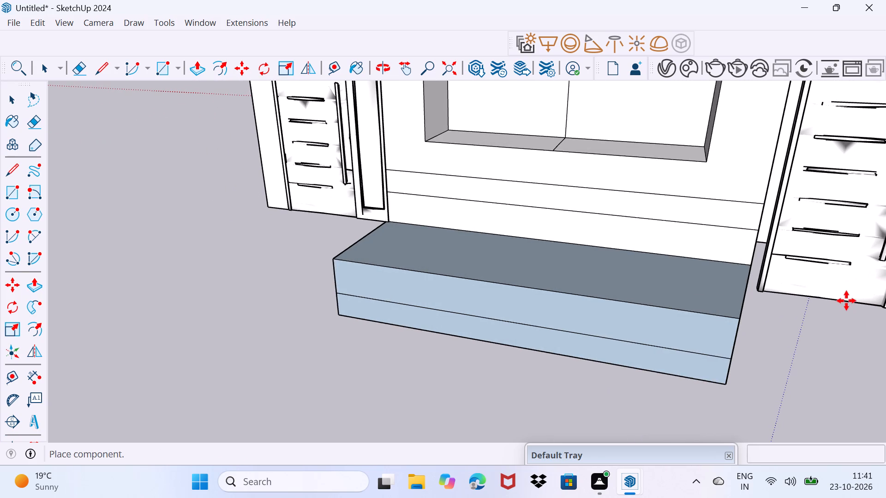
pyautogui.click(837, 301)
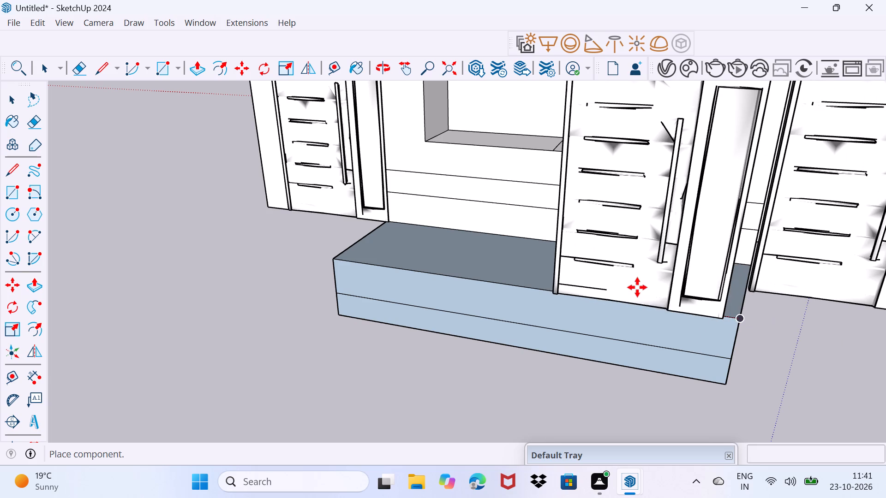
pyautogui.press('space')
# Reopen Chaos Cosmos through the V-Ray Asset Editor, show all downloaded assets and import Sabal palmetto 003.
pyautogui.scroll(-4, 570, 345)
pyautogui.moveTo(477, 353); pyautogui.dragTo(529, 350, button='middle')
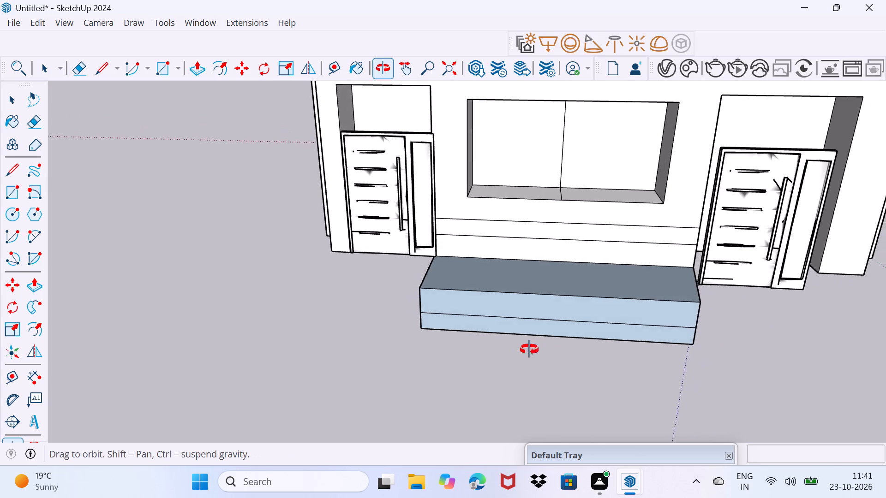
pyautogui.moveTo(529, 350); pyautogui.dragTo(586, 344, button='middle')
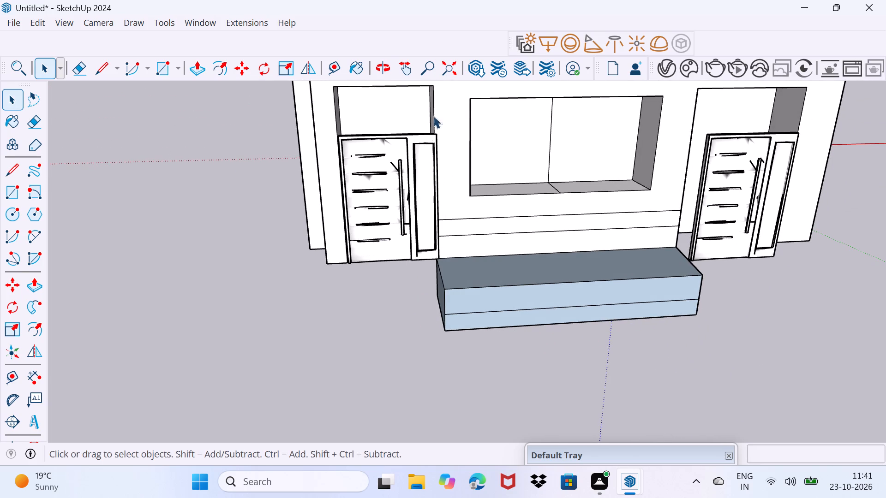
pyautogui.click(666, 77)
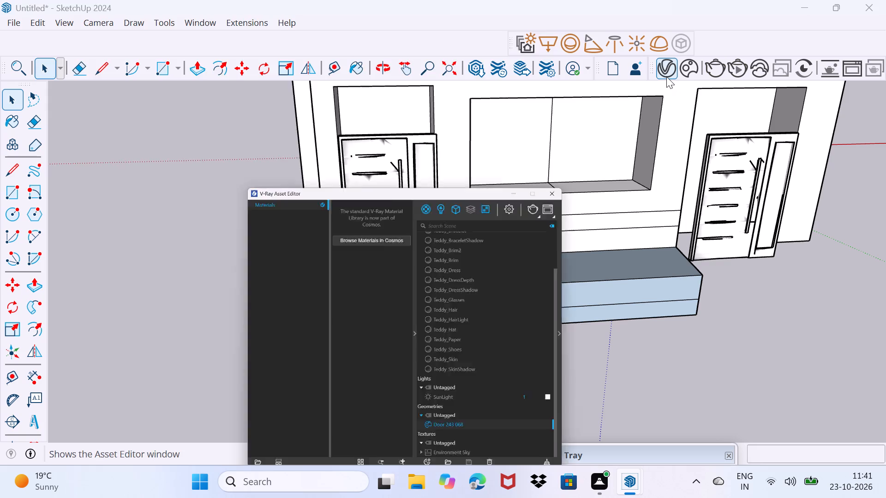
pyautogui.click(264, 91)
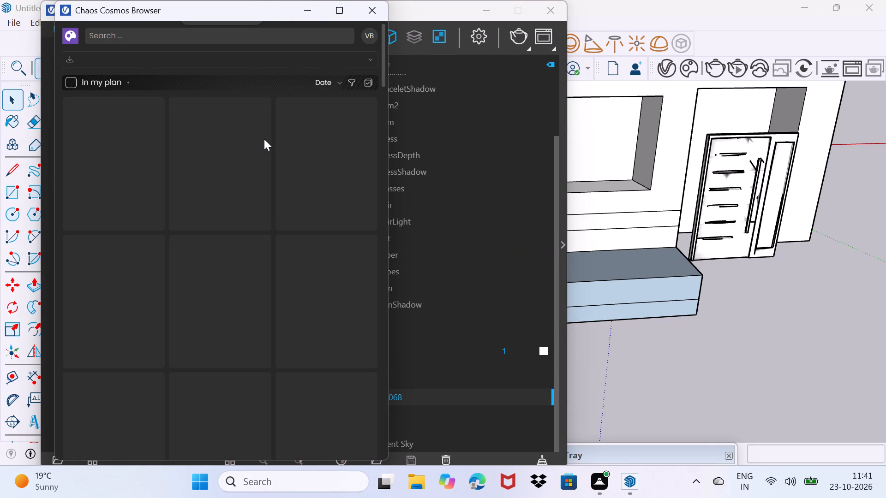
pyautogui.click(277, 265)
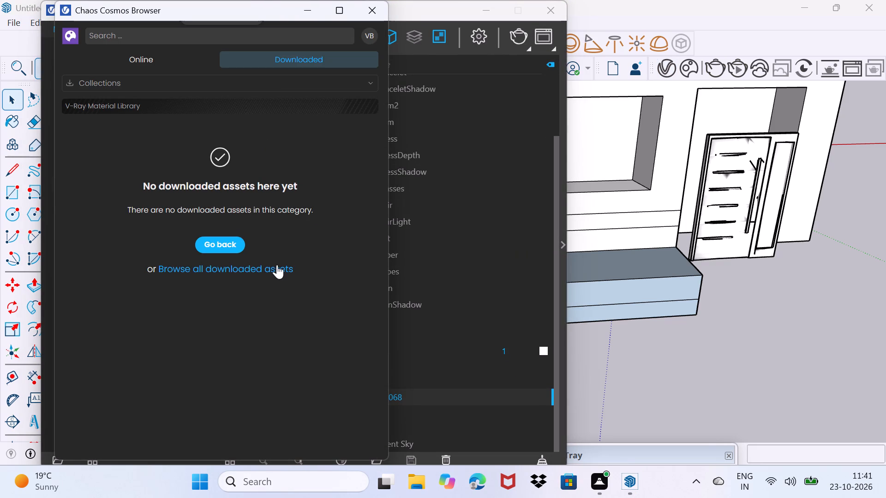
pyautogui.click(311, 174)
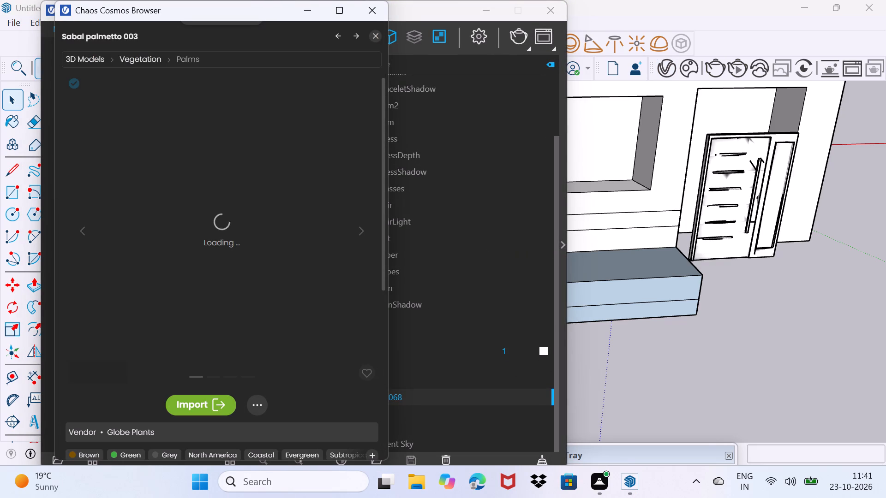
pyautogui.click(211, 408)
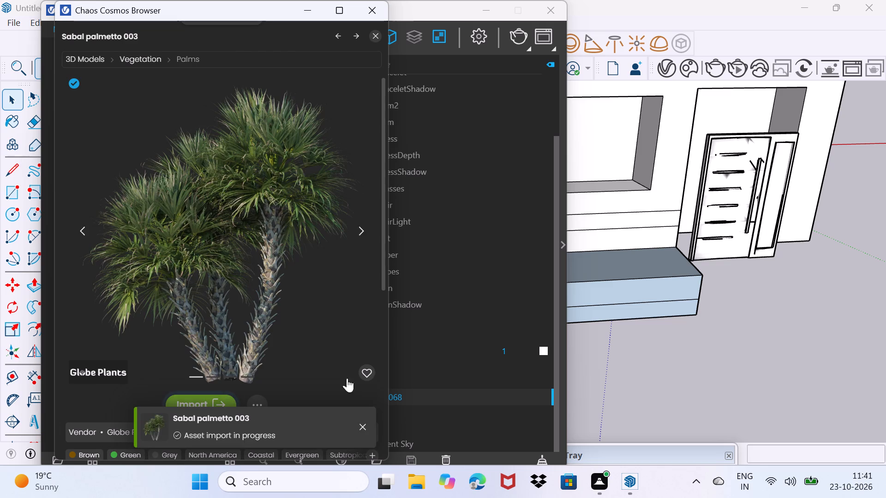
# Place the Sabal palmetto 003 palm on the ground in front of the building, beyond the right-hand doorway.
pyautogui.scroll(-9, 686, 341)
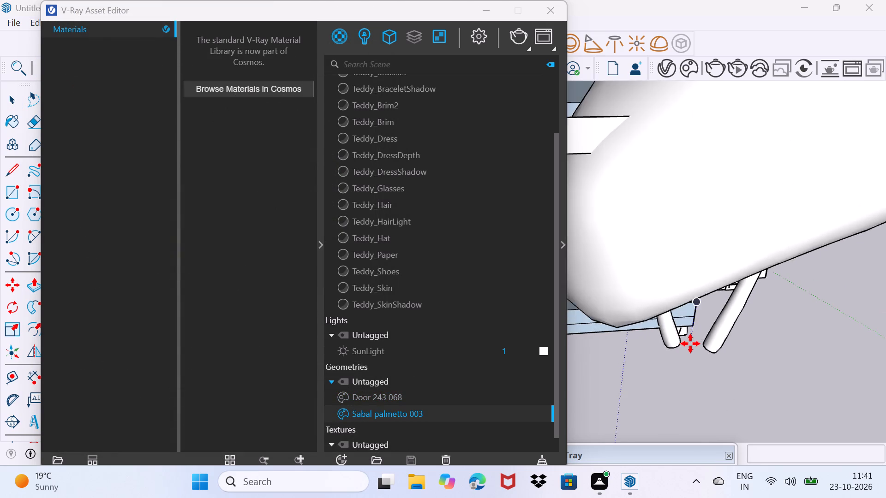
pyautogui.scroll(-11, 690, 344)
pyautogui.middleClick(772, 364)
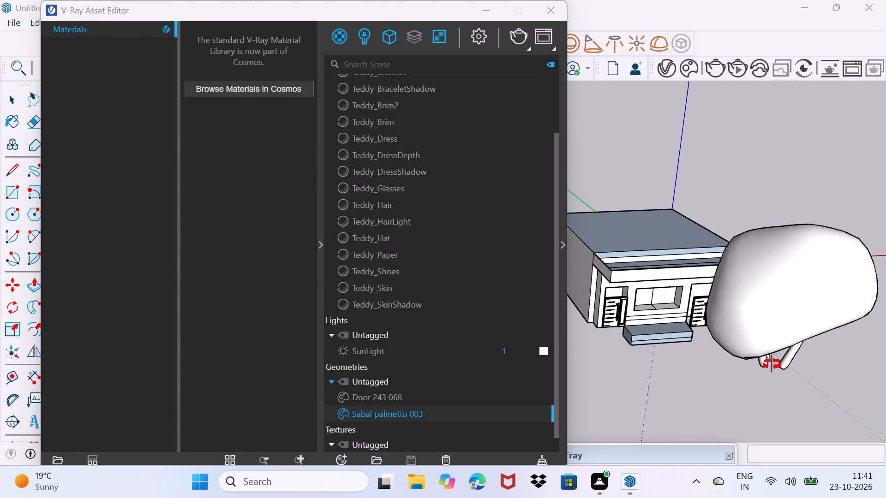
pyautogui.moveTo(701, 355); pyautogui.dragTo(704, 349, button='middle')
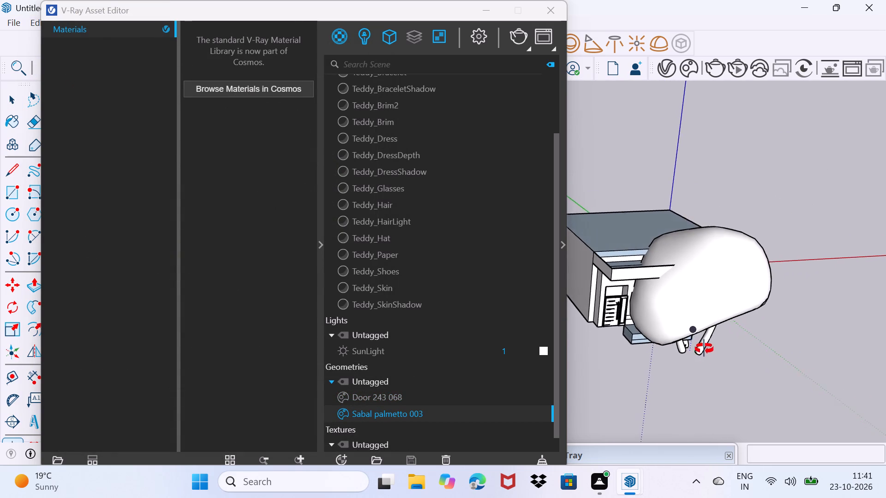
pyautogui.moveTo(704, 349); pyautogui.dragTo(736, 327, button='middle')
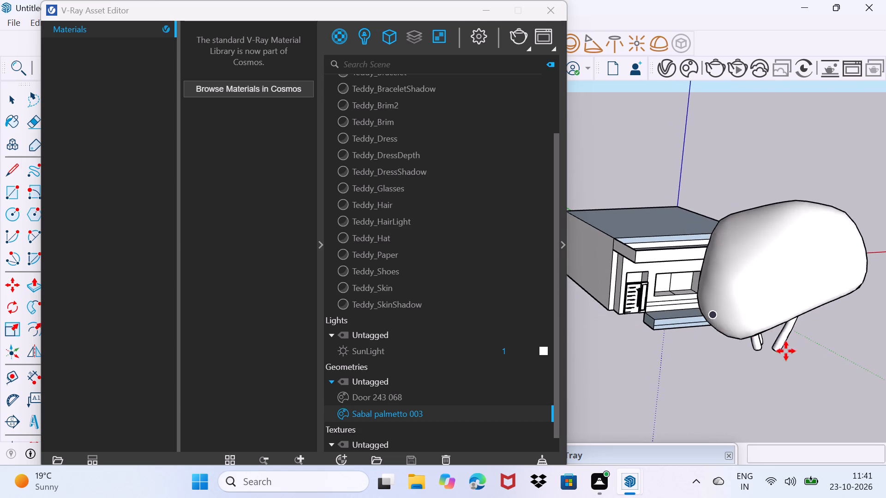
pyautogui.scroll(1, 760, 319)
pyautogui.moveTo(746, 326); pyautogui.dragTo(747, 326, button='middle')
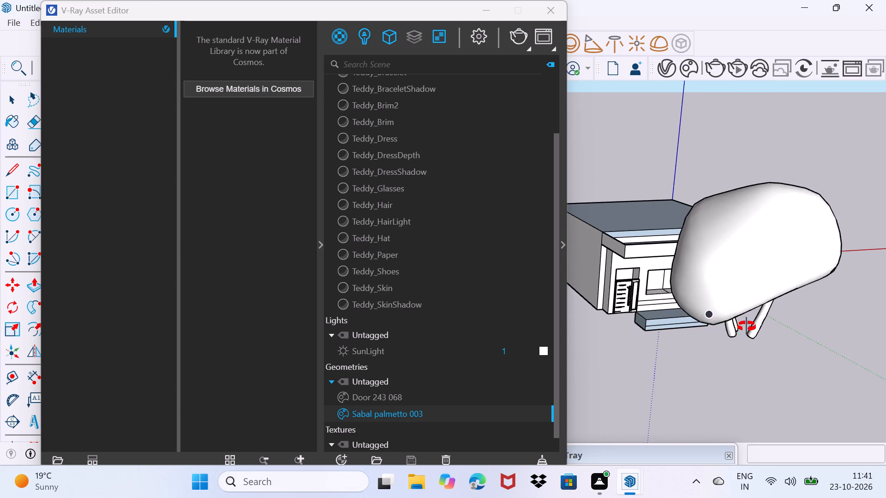
pyautogui.moveTo(747, 326); pyautogui.dragTo(863, 238, button='middle')
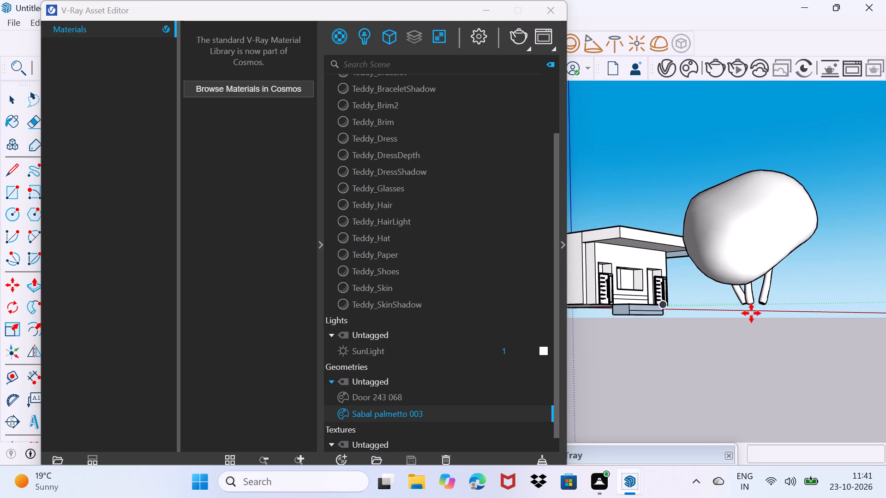
pyautogui.click(777, 317)
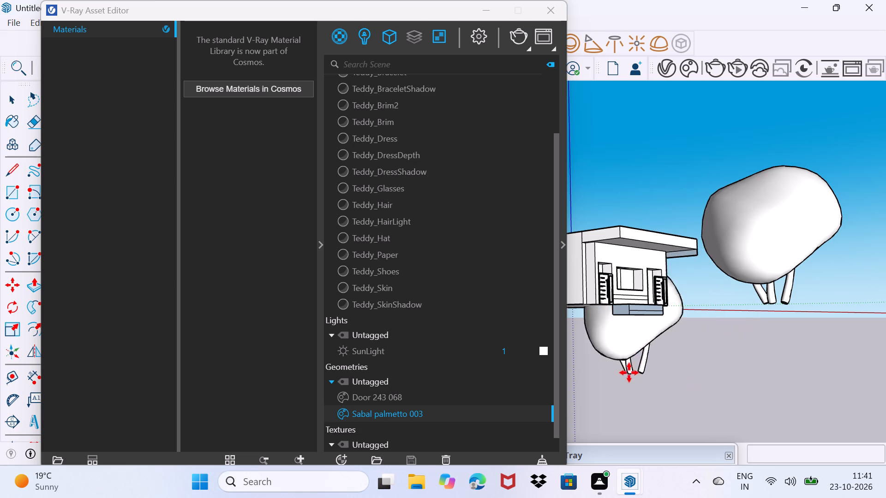
# Place a second Sabal palmetto 003 palm on the building's roof, end the placement and close the V-Ray Asset Editor.
pyautogui.moveTo(598, 379); pyautogui.dragTo(638, 422, button='middle')
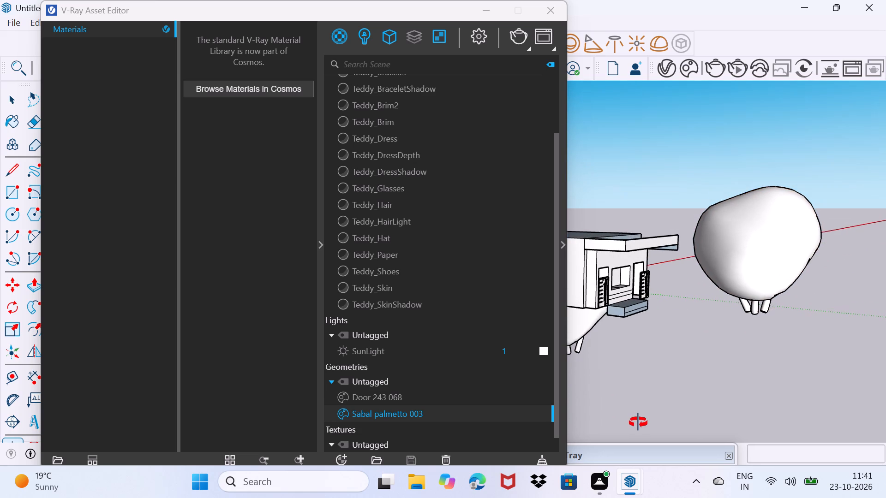
pyautogui.moveTo(638, 422); pyautogui.dragTo(630, 420, button='middle')
pyautogui.moveTo(648, 200); pyautogui.dragTo(650, 241, button='middle')
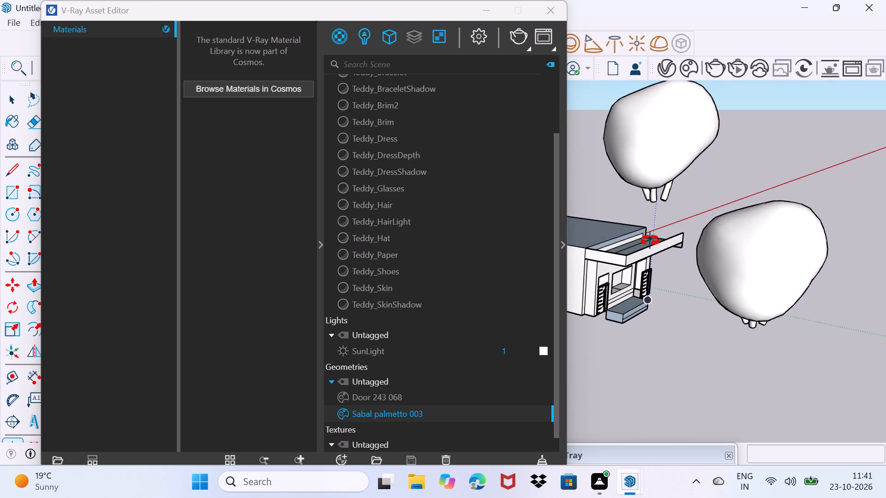
pyautogui.moveTo(650, 241); pyautogui.dragTo(650, 241, button='middle')
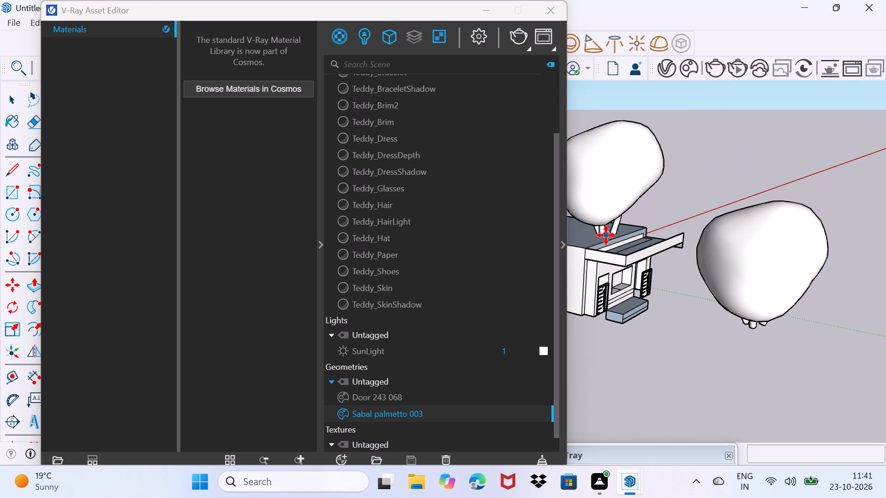
pyautogui.moveTo(606, 235); pyautogui.dragTo(611, 234, button='middle')
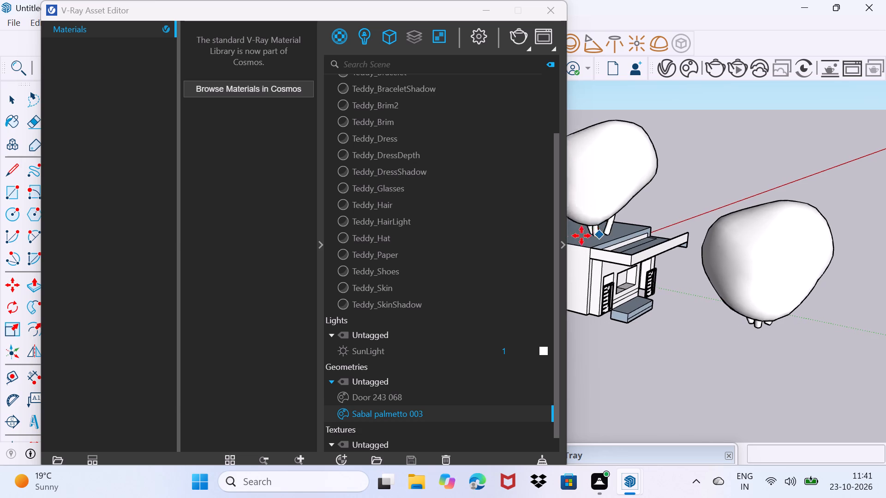
pyautogui.click(580, 233)
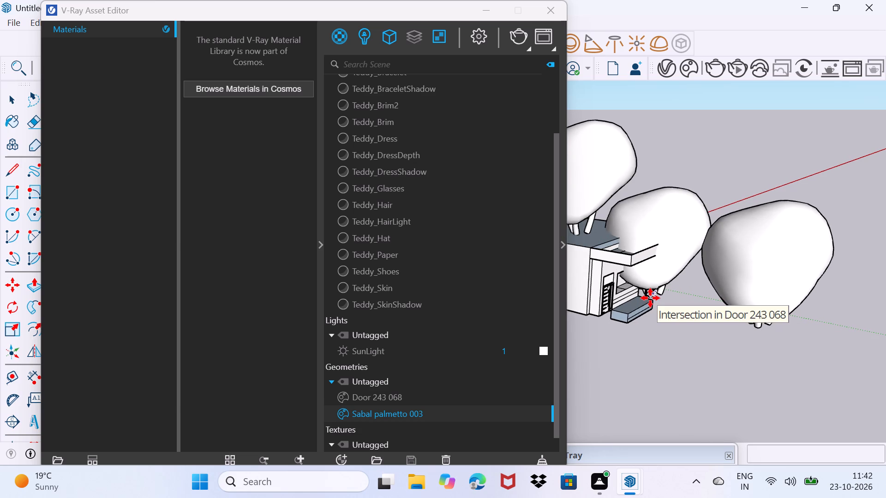
pyautogui.press('Escape')
pyautogui.scroll(3, 622, 271)
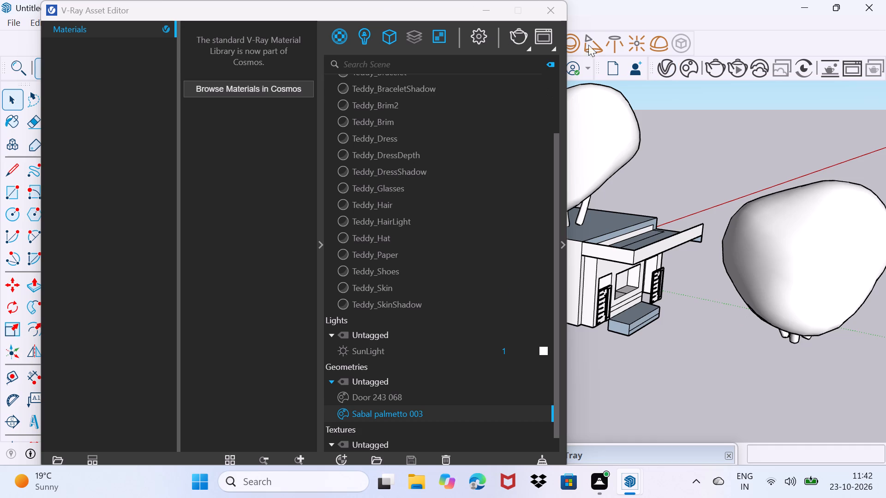
pyautogui.click(561, 13)
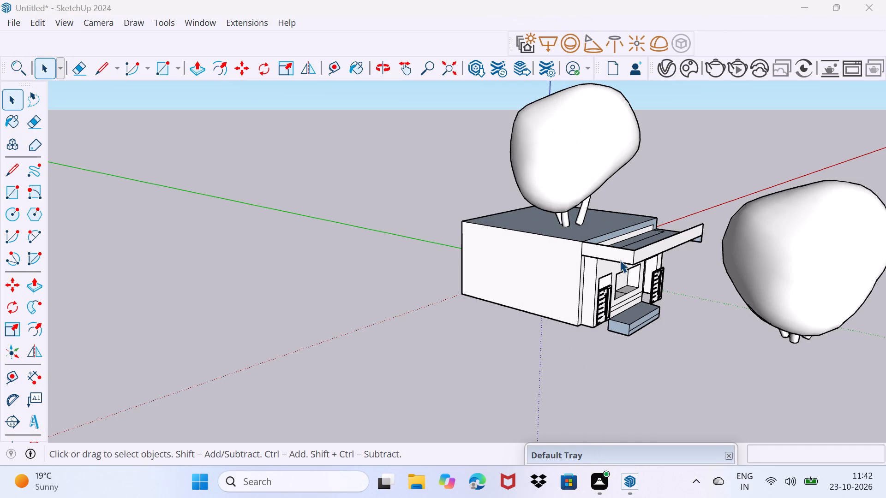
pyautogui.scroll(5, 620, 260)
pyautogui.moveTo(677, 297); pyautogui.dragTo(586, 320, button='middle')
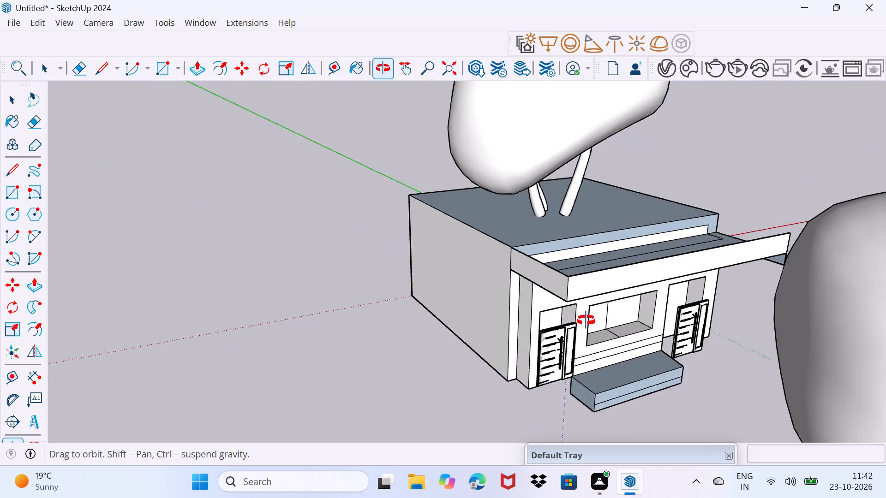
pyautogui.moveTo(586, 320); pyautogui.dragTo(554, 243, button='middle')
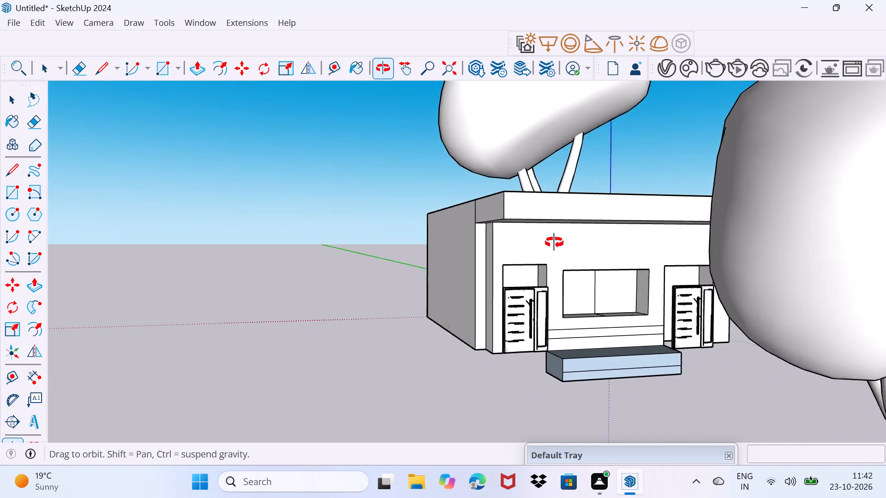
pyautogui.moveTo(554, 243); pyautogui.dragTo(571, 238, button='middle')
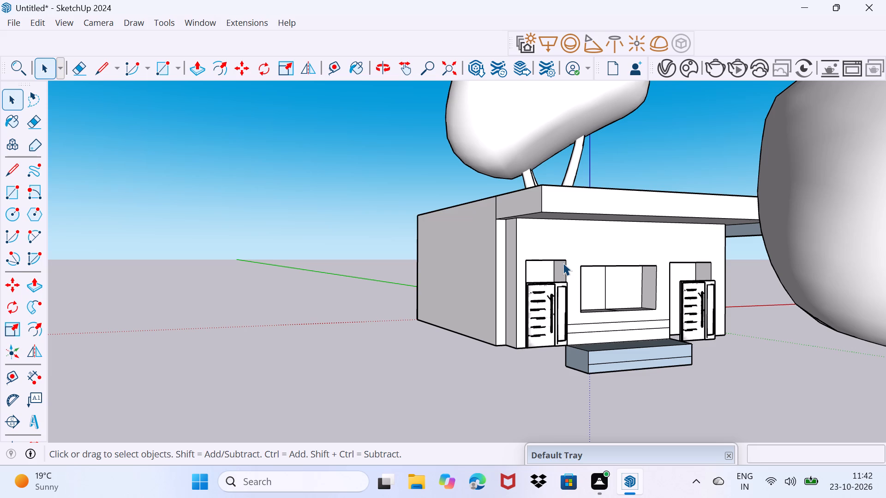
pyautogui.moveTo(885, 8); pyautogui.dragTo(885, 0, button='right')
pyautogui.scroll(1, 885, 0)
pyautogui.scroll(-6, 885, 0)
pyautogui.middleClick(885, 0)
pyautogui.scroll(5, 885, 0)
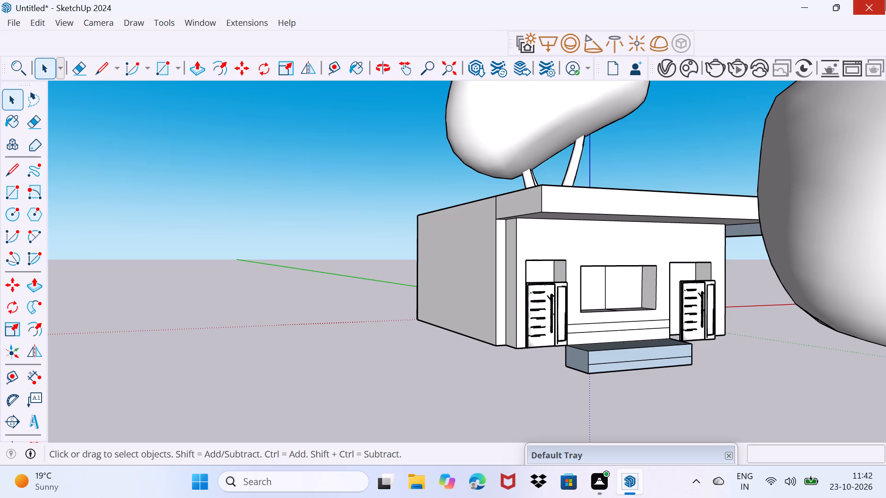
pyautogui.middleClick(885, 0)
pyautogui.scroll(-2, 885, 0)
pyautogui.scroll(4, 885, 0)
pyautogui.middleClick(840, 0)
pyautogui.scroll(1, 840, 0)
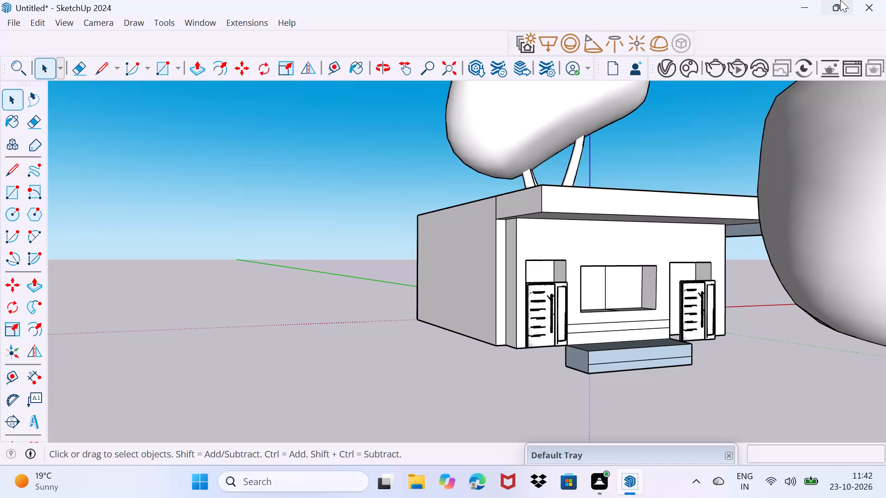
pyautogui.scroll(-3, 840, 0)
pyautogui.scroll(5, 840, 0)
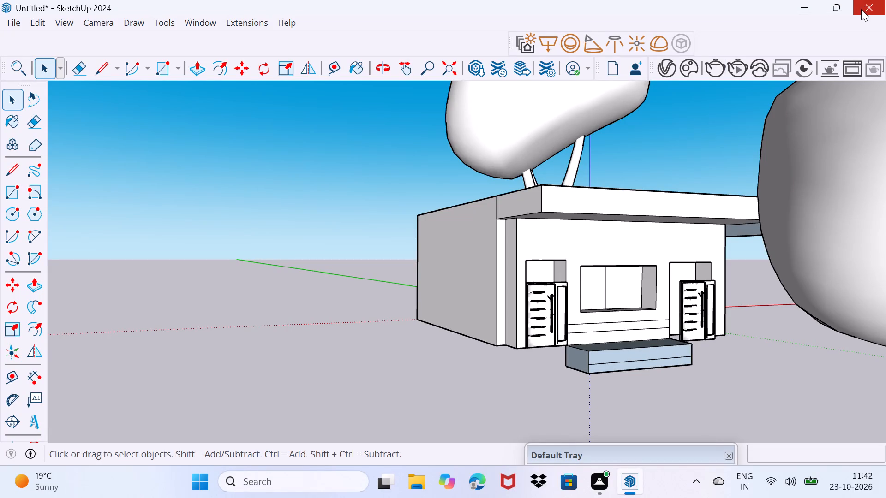
# Erase both Sabal palmetto 003 palms, the one on the ground in front of the building and the one on its roof.
pyautogui.middleClick(803, 125)
pyautogui.scroll(-2, 803, 125)
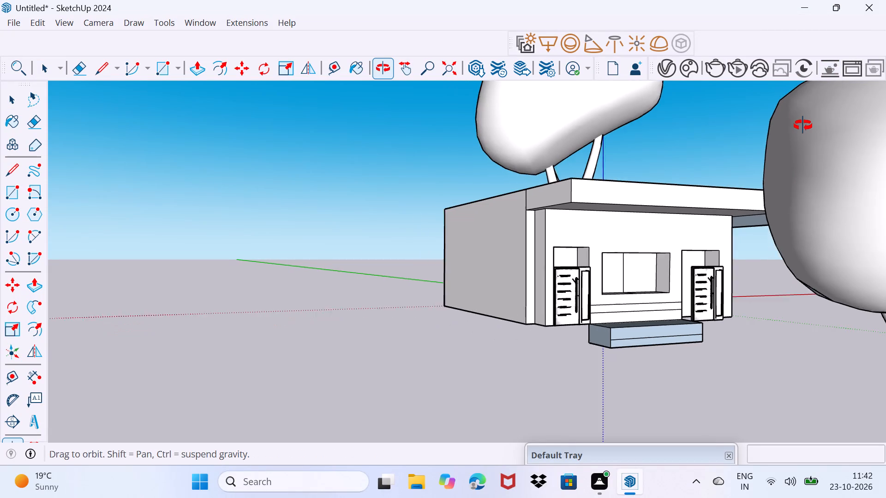
pyautogui.scroll(-2, 803, 125)
pyautogui.middleClick(804, 123)
pyautogui.scroll(-5, 804, 123)
pyautogui.moveTo(812, 119); pyautogui.dragTo(814, 119, button='middle')
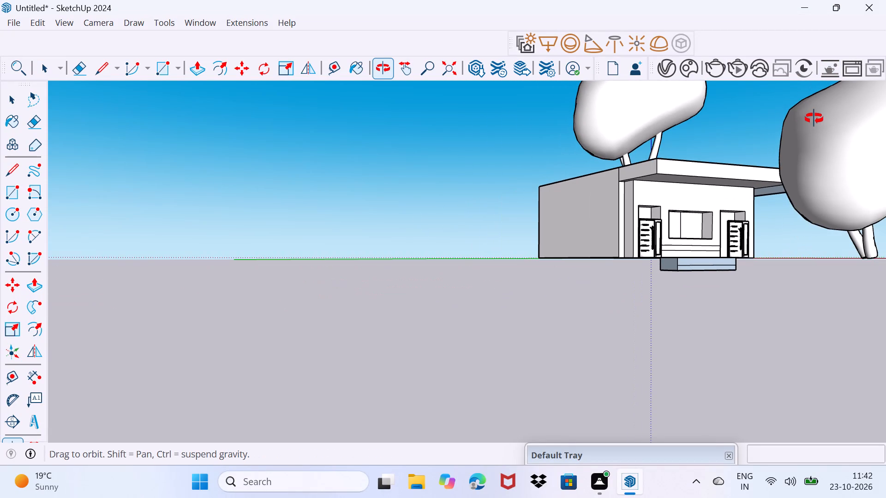
pyautogui.moveTo(814, 119); pyautogui.dragTo(540, 200, button='middle')
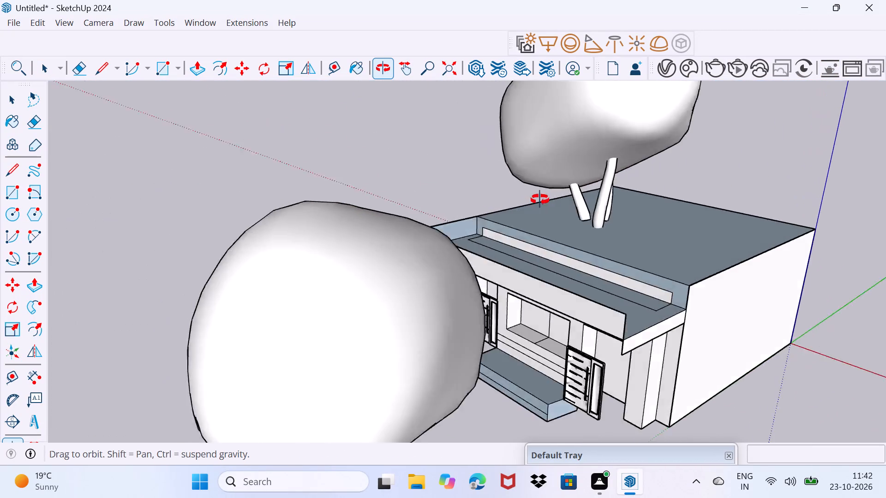
pyautogui.moveTo(540, 200); pyautogui.dragTo(655, 182, button='middle')
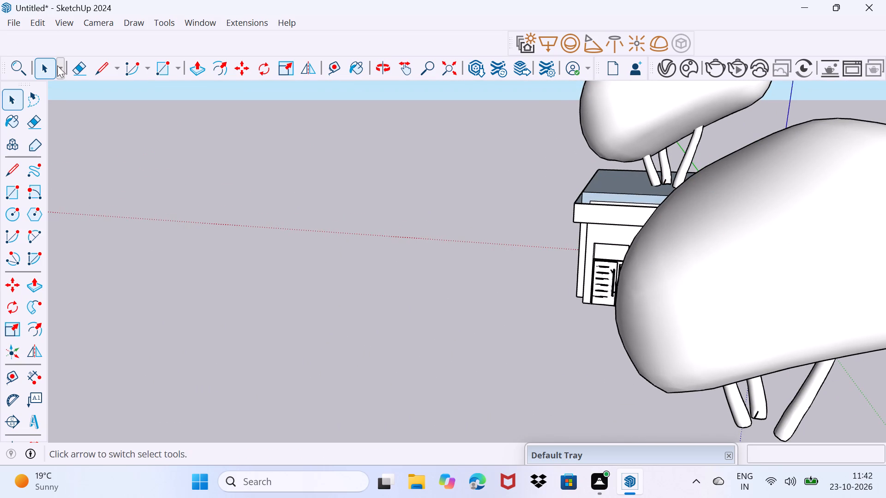
pyautogui.moveTo(35, 117); pyautogui.dragTo(60, 122)
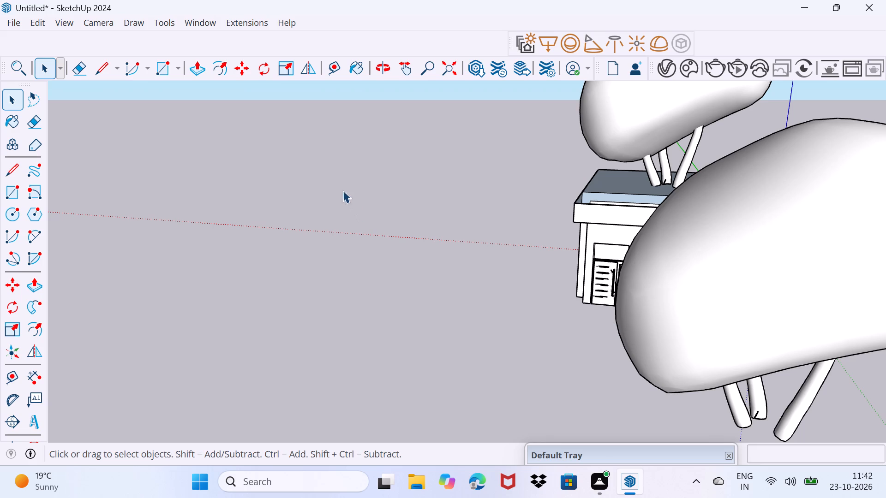
pyautogui.click(40, 123)
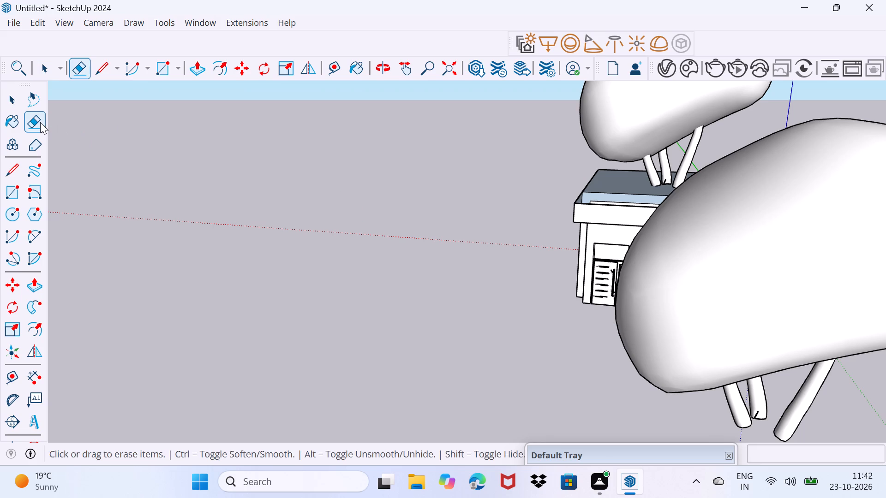
pyautogui.click(618, 333)
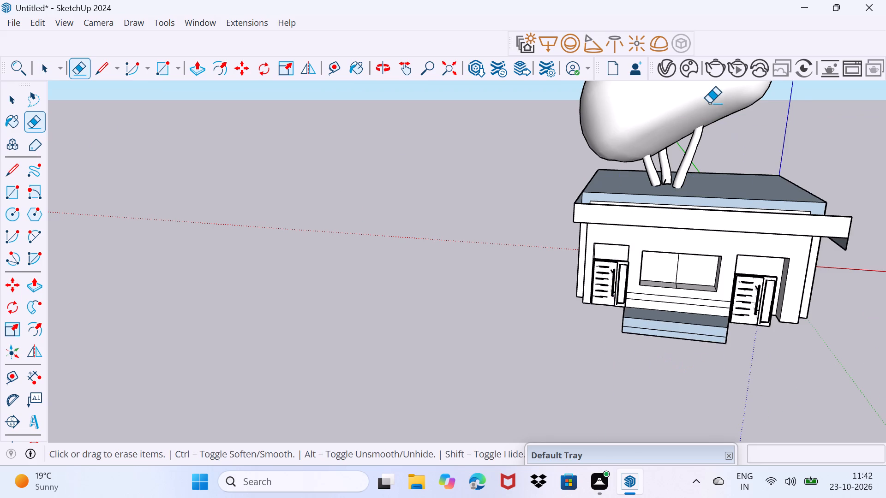
pyautogui.click(701, 95)
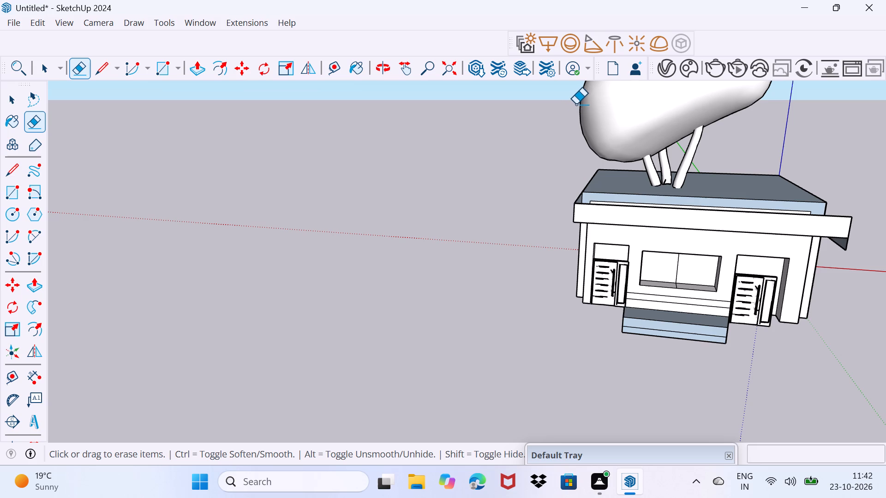
pyautogui.click(579, 105)
pyautogui.click(581, 106)
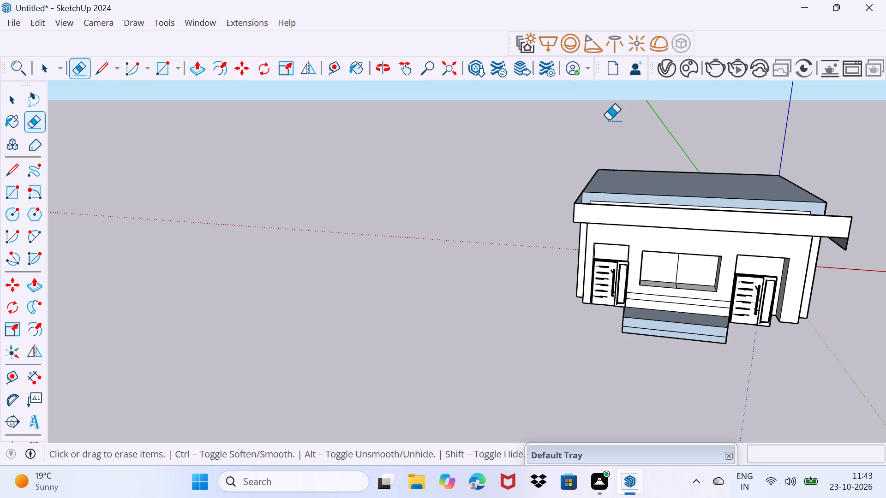
# Examine the building's front, doorways, window, overhang and sides from several angles and distances.
pyautogui.moveTo(616, 146); pyautogui.dragTo(560, 107, button='middle')
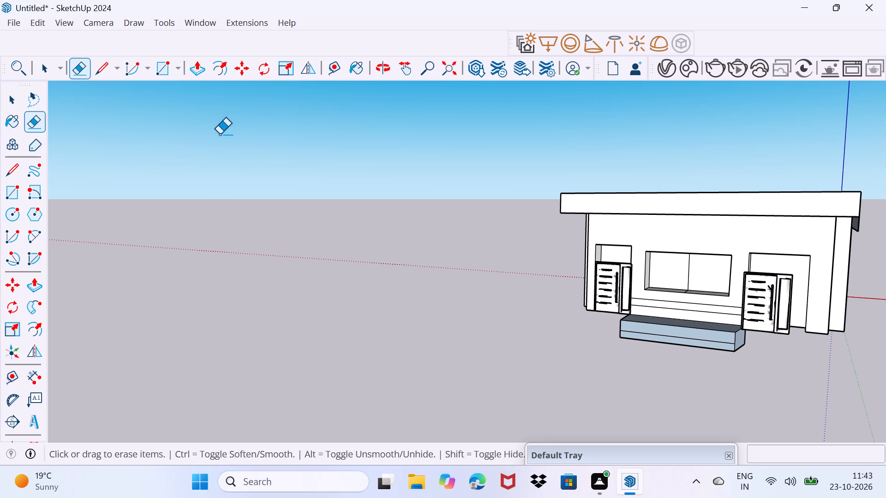
pyautogui.moveTo(220, 134); pyautogui.dragTo(307, 149, button='middle')
pyautogui.moveTo(695, 248); pyautogui.dragTo(660, 239, button='middle')
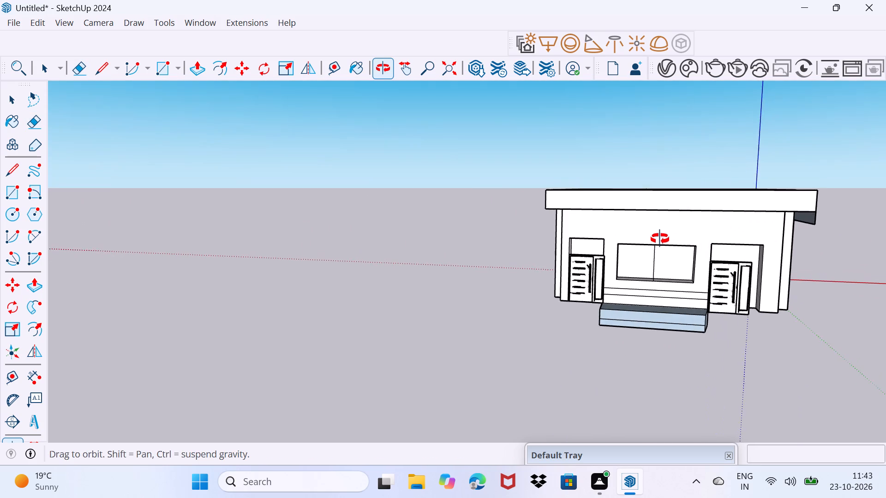
pyautogui.moveTo(660, 239); pyautogui.dragTo(531, 218, button='middle')
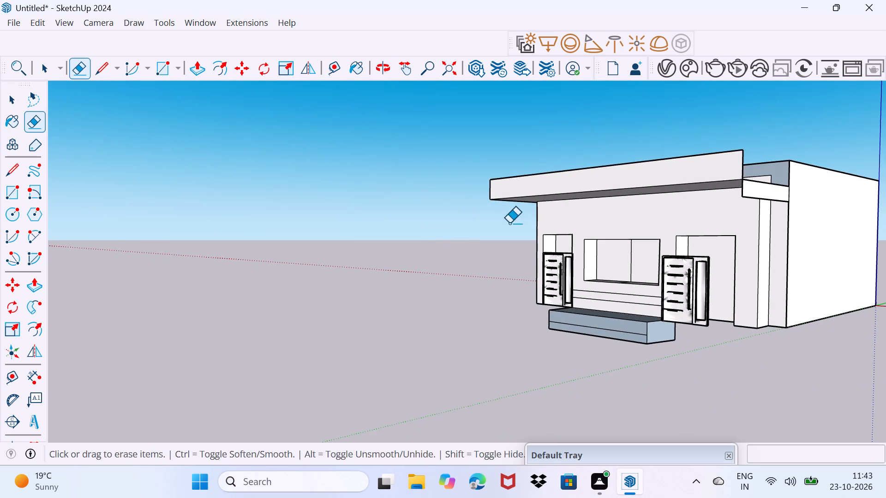
pyautogui.moveTo(509, 223); pyautogui.dragTo(393, 207, button='middle')
pyautogui.moveTo(356, 199); pyautogui.dragTo(537, 239, button='middle')
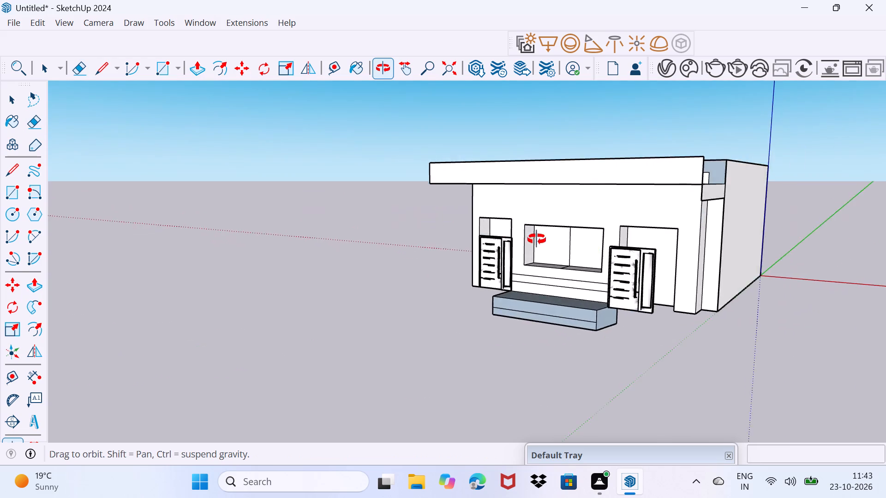
pyautogui.moveTo(537, 239); pyautogui.dragTo(675, 252, button='middle')
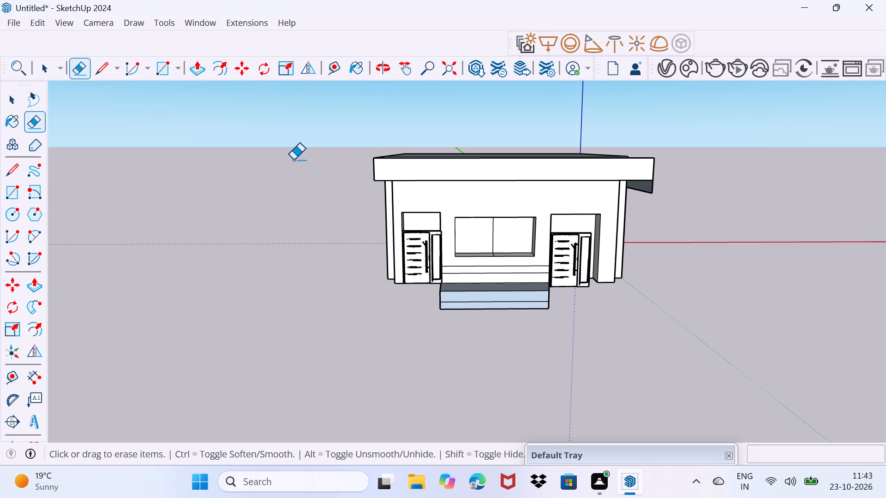
pyautogui.scroll(1, 286, 154)
pyautogui.scroll(-5, 294, 159)
pyautogui.scroll(4, 289, 163)
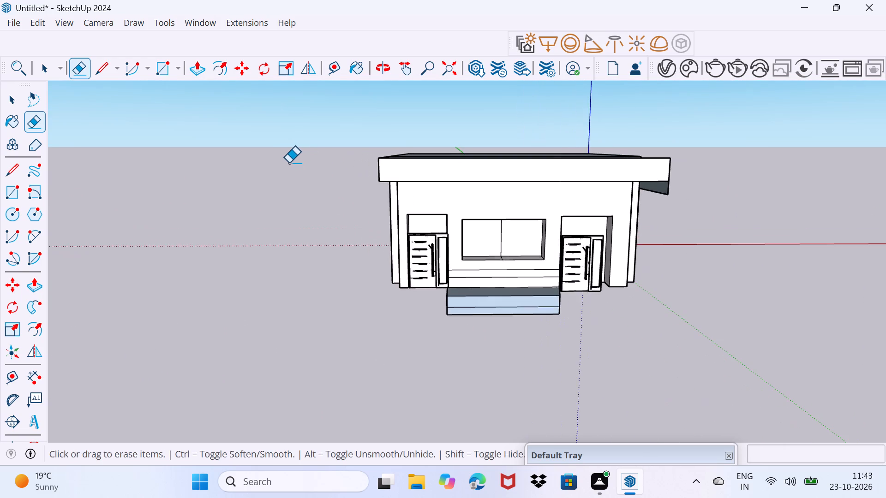
pyautogui.scroll(5, 289, 163)
pyautogui.moveTo(393, 234); pyautogui.dragTo(258, 208, button='middle')
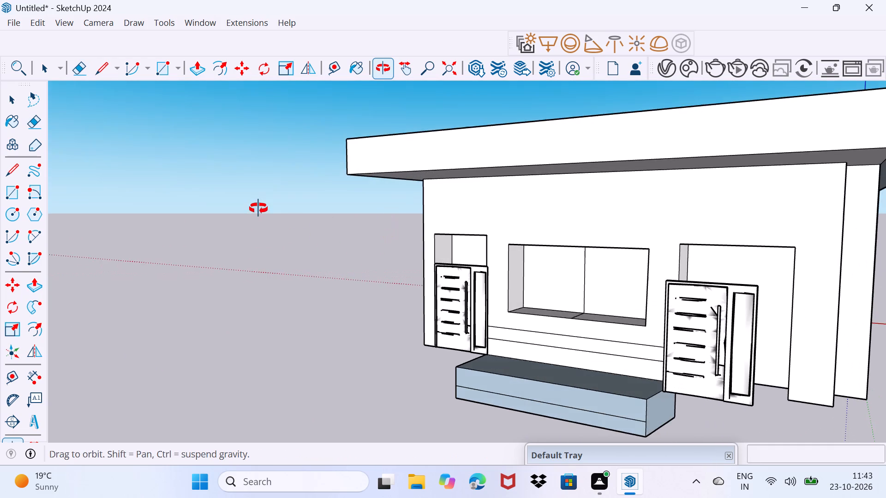
pyautogui.moveTo(258, 208); pyautogui.dragTo(271, 219, button='middle')
pyautogui.moveTo(421, 238); pyautogui.dragTo(351, 236, button='middle')
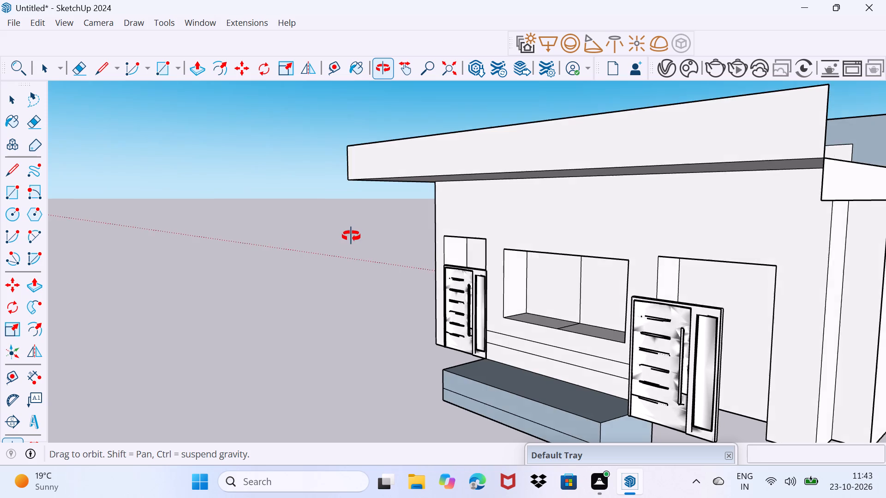
pyautogui.moveTo(351, 236); pyautogui.dragTo(0, 207, button='middle')
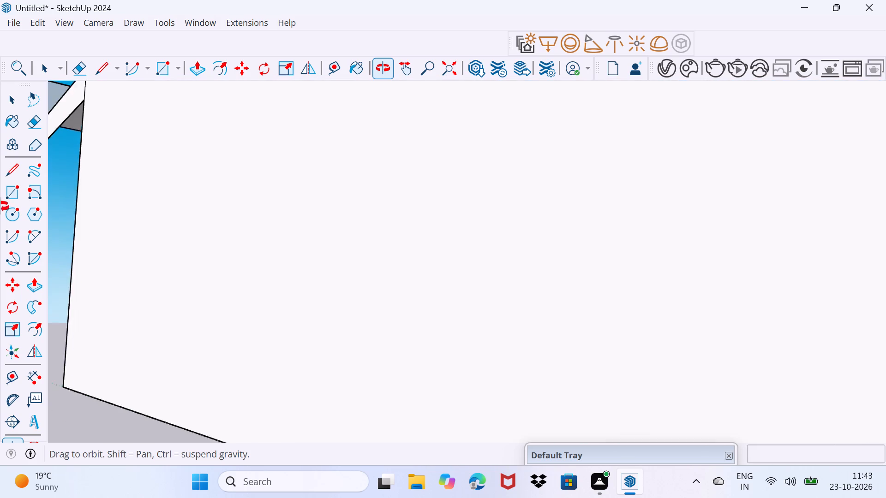
pyautogui.moveTo(0, 207); pyautogui.dragTo(575, 322, button='middle')
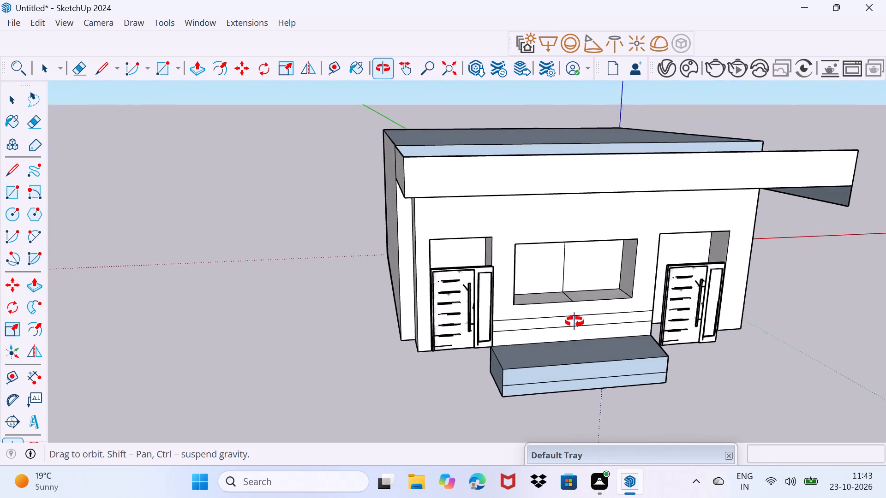
pyautogui.moveTo(575, 322); pyautogui.dragTo(558, 324, button='middle')
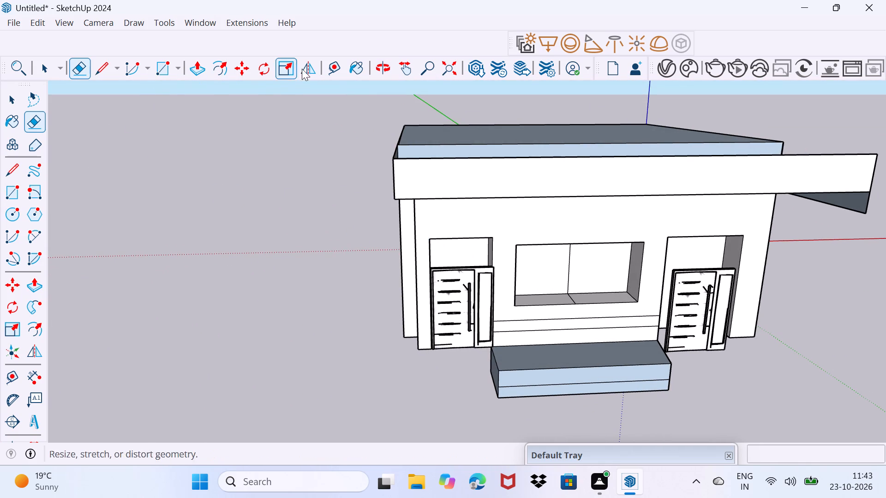
pyautogui.middleClick(446, 71)
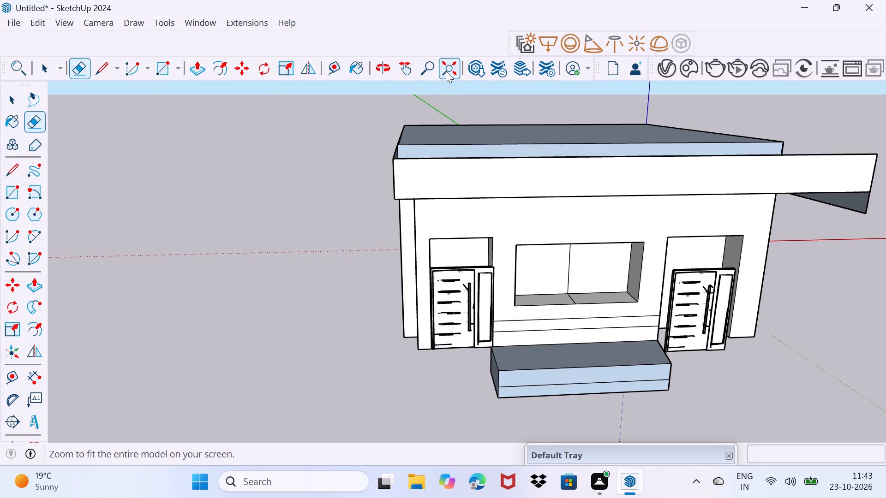
pyautogui.click(450, 70)
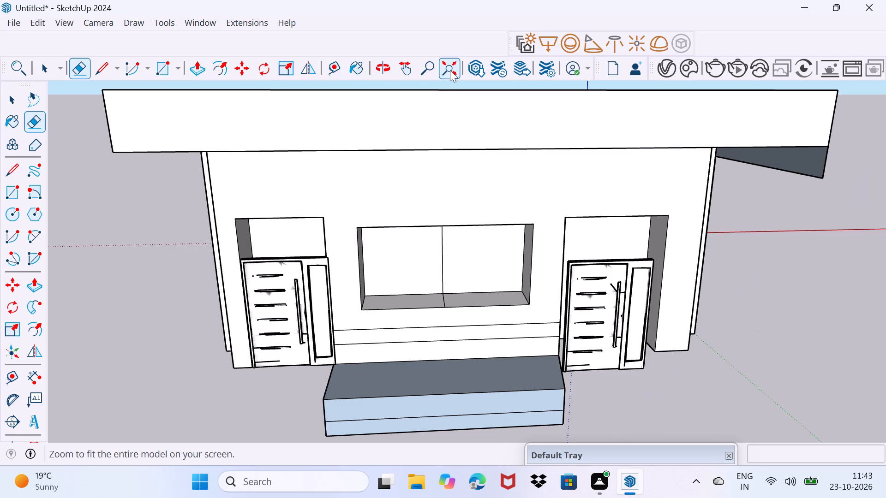
pyautogui.scroll(-4, 450, 70)
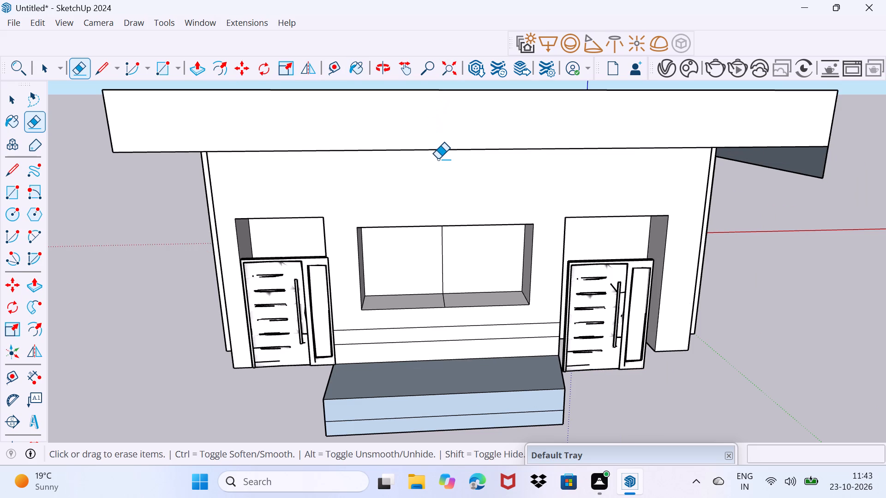
pyautogui.scroll(1, 438, 159)
pyautogui.scroll(-3, 438, 159)
pyautogui.scroll(1, 438, 159)
pyautogui.scroll(-2, 438, 159)
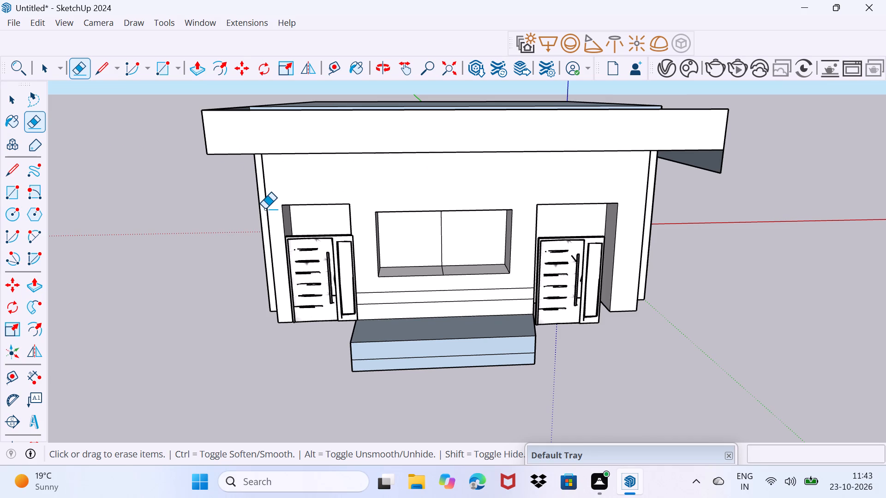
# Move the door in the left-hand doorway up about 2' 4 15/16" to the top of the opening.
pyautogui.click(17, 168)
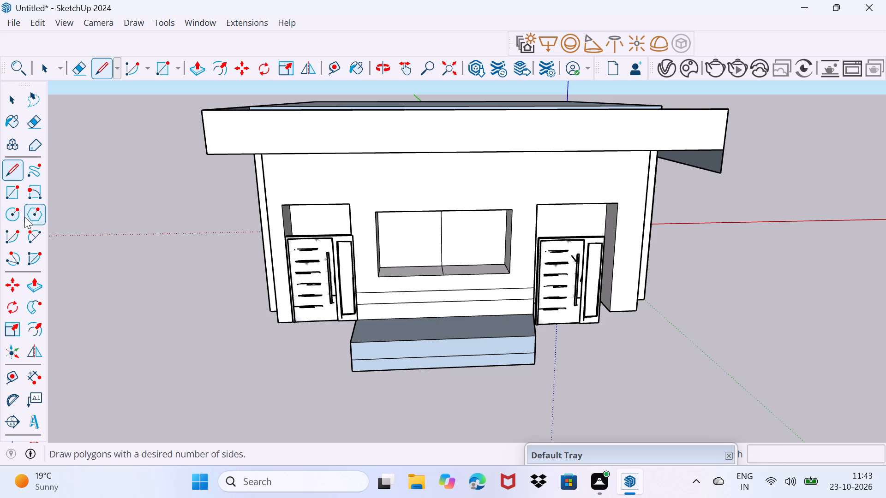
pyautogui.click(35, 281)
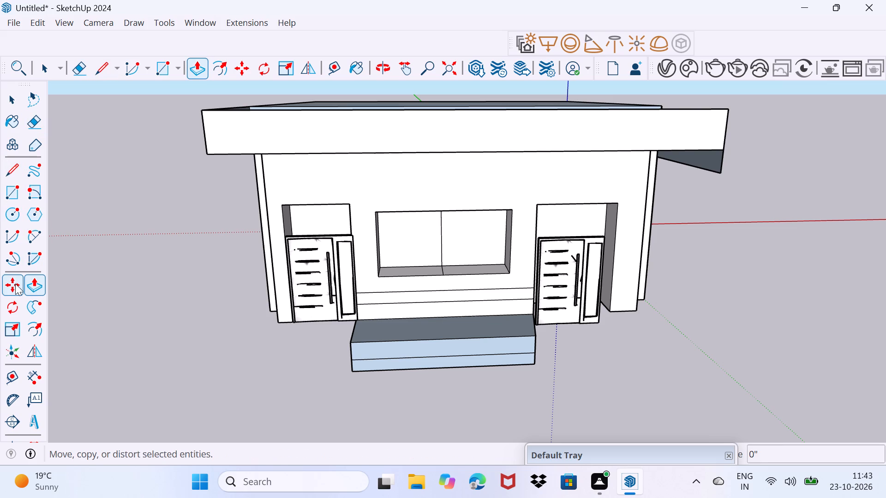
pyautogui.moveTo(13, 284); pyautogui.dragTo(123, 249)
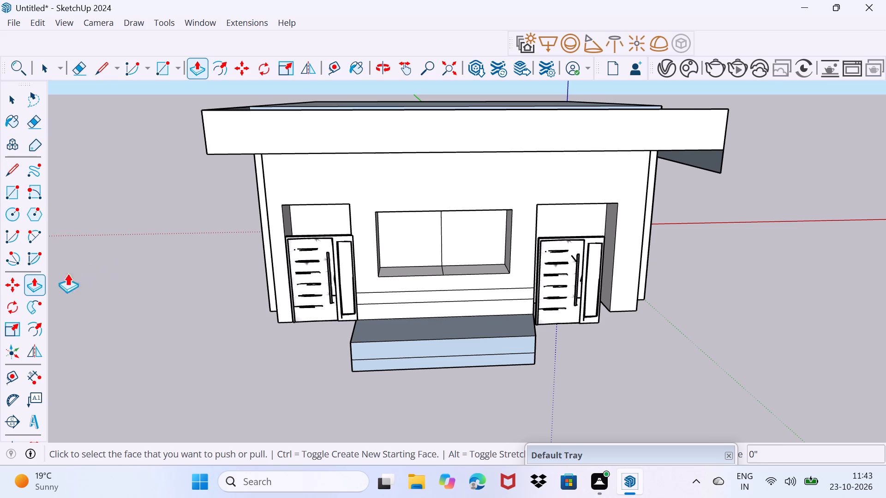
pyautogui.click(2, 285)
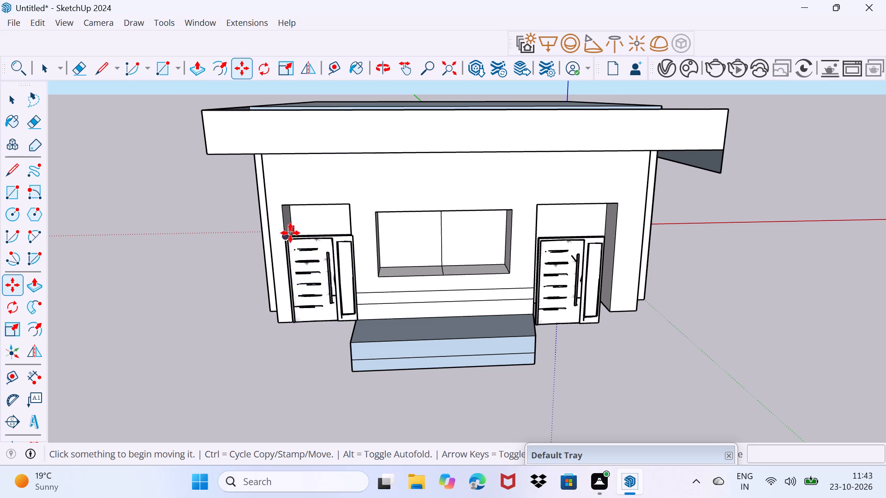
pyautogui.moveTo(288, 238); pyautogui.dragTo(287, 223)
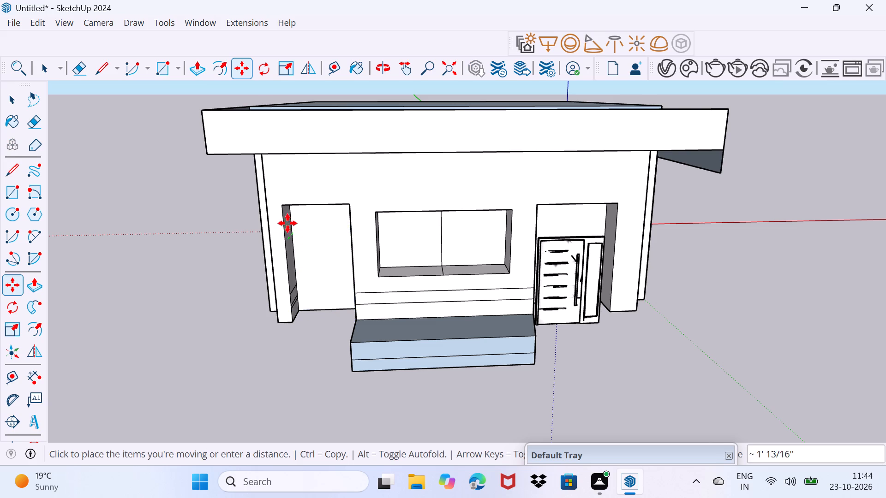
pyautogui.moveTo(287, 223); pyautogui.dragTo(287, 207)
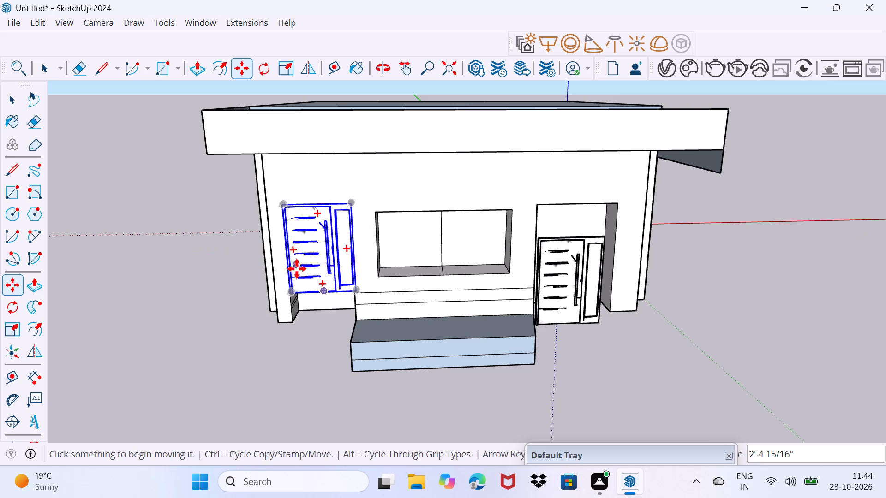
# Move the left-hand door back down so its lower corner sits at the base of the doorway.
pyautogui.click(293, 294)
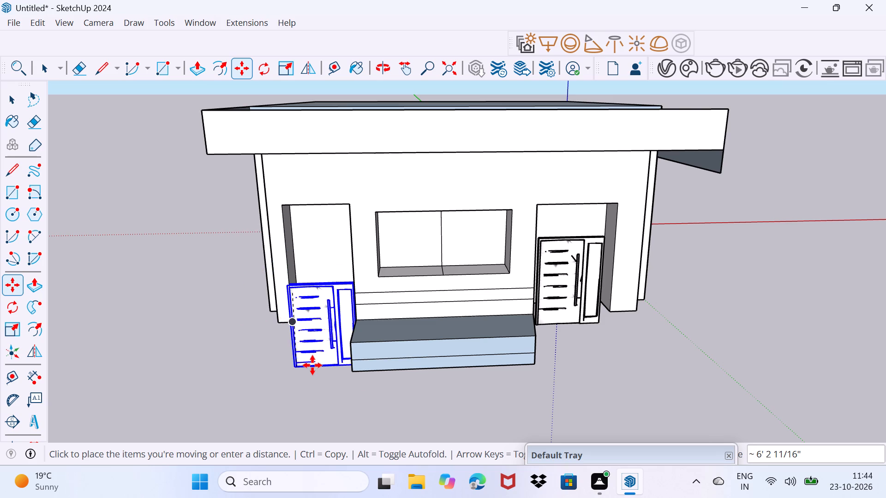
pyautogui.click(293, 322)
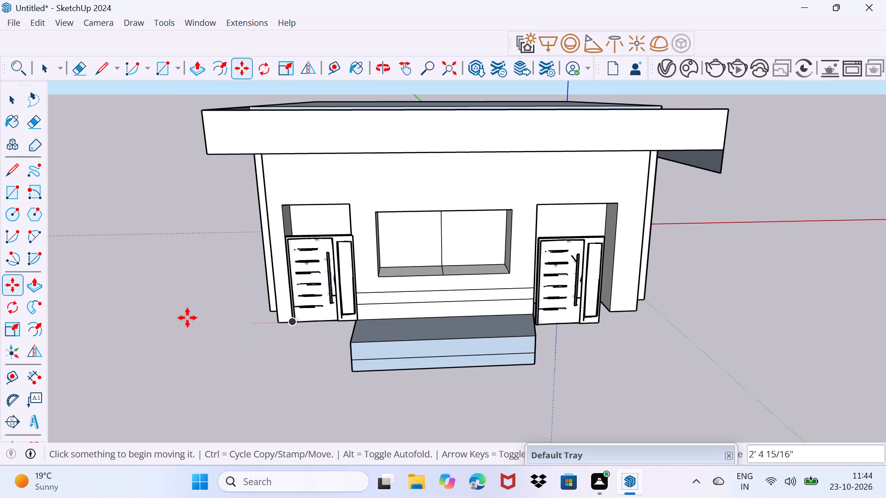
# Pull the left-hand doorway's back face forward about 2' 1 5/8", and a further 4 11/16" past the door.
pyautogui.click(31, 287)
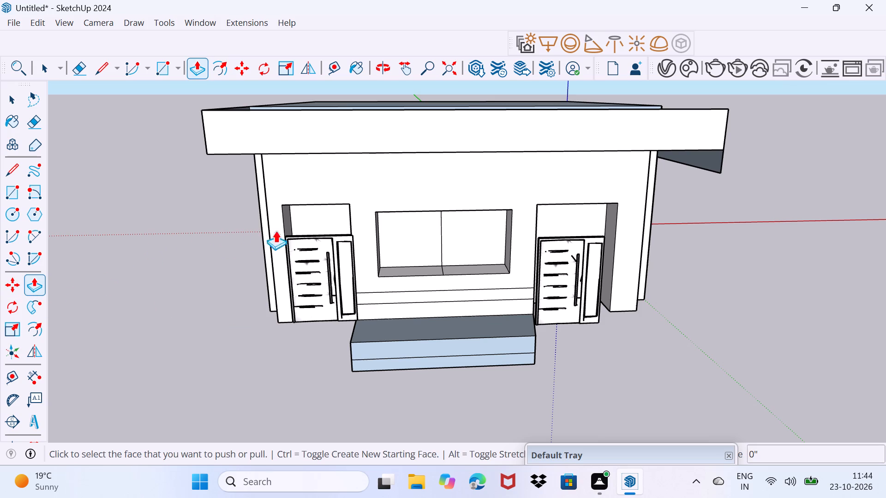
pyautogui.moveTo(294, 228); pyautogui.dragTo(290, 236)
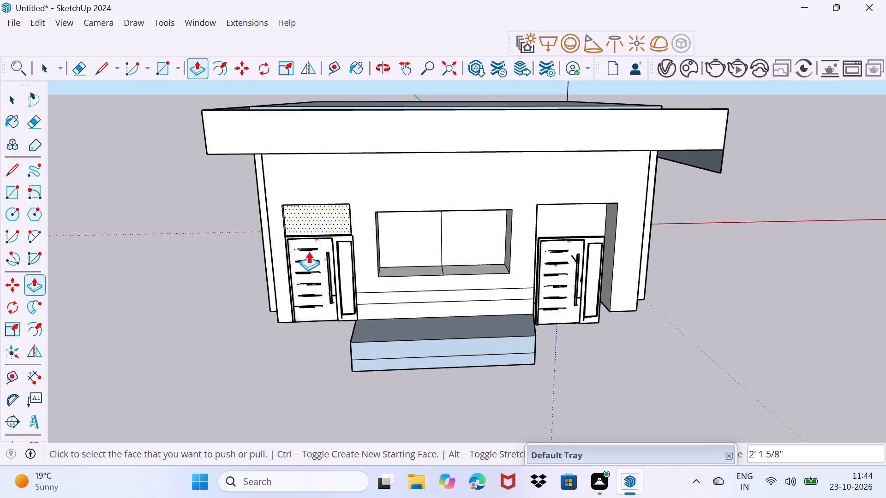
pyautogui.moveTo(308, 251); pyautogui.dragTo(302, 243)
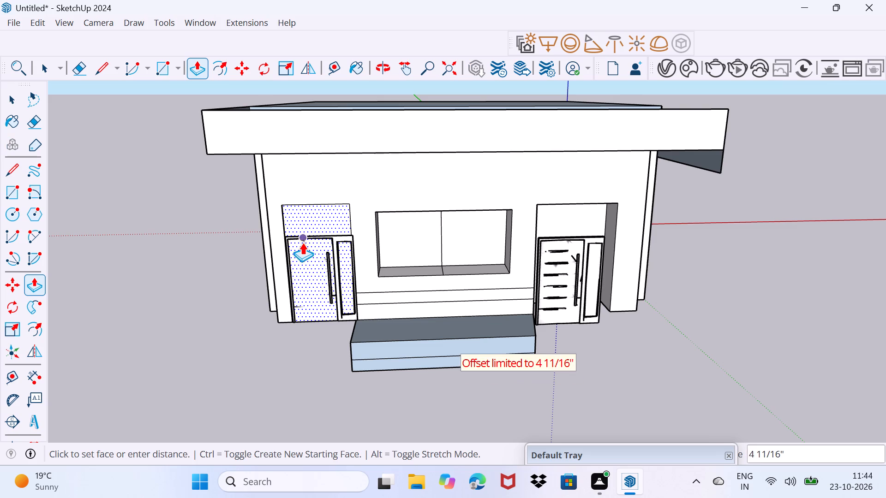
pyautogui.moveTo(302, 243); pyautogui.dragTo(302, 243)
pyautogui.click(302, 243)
# Push the left-hand doorway's face about 9' 8 5/8" into the building to form a deep recess.
pyautogui.moveTo(302, 243); pyautogui.dragTo(285, 252)
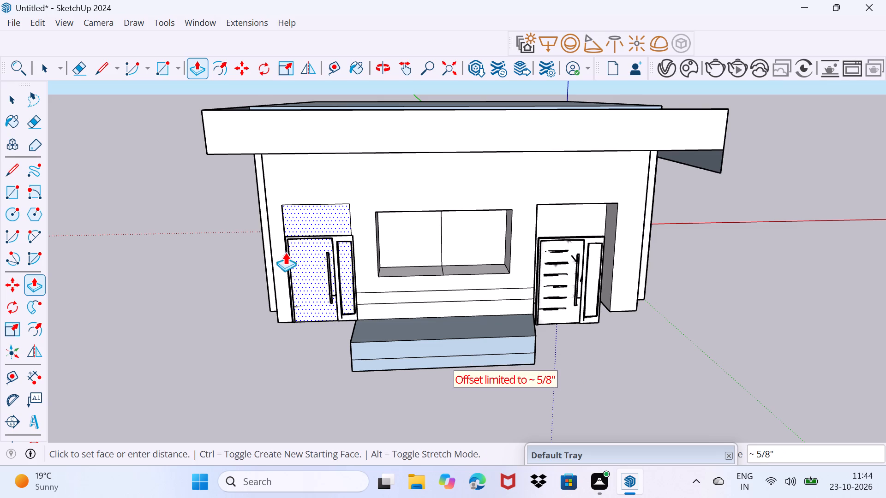
pyautogui.moveTo(285, 252); pyautogui.dragTo(32, 289)
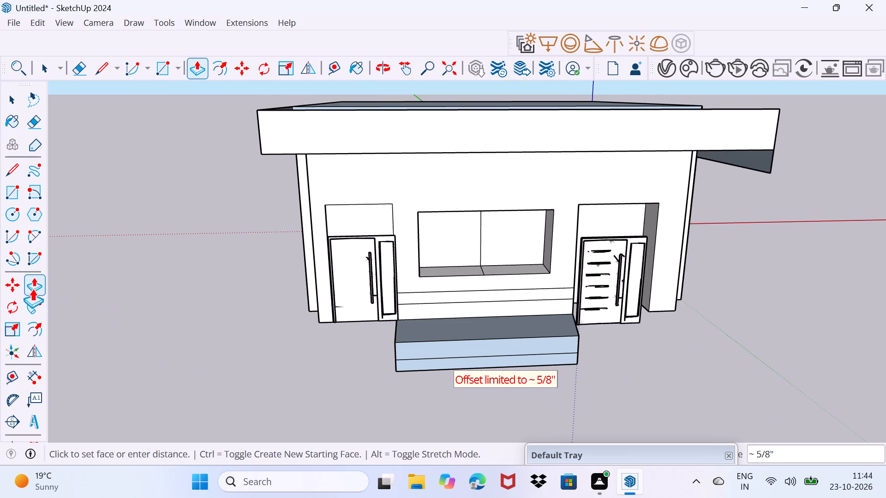
pyautogui.moveTo(32, 289); pyautogui.dragTo(43, 317)
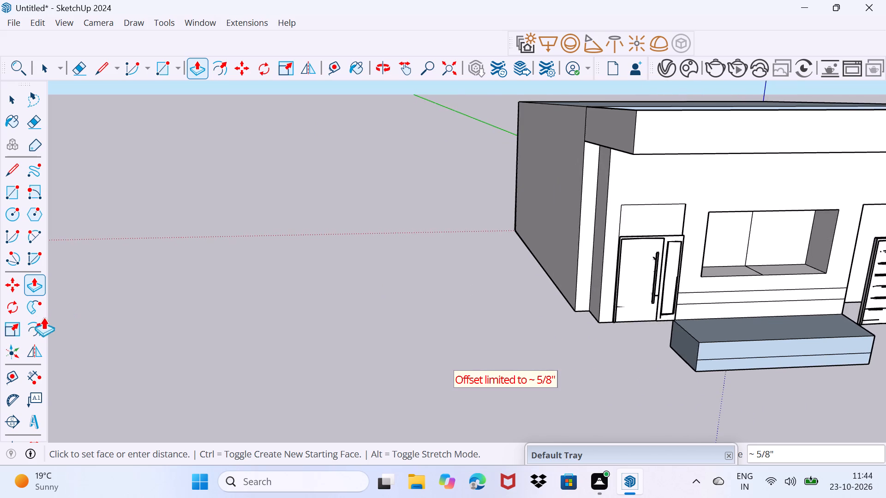
pyautogui.moveTo(43, 317); pyautogui.dragTo(443, 268)
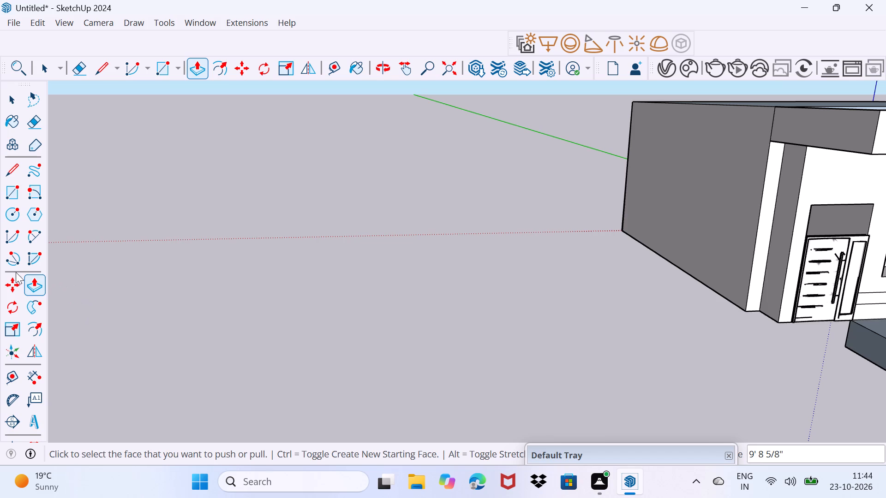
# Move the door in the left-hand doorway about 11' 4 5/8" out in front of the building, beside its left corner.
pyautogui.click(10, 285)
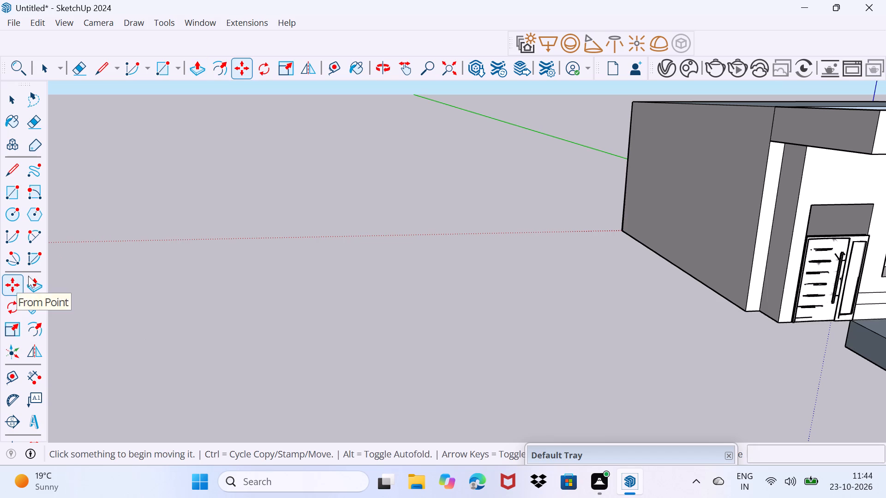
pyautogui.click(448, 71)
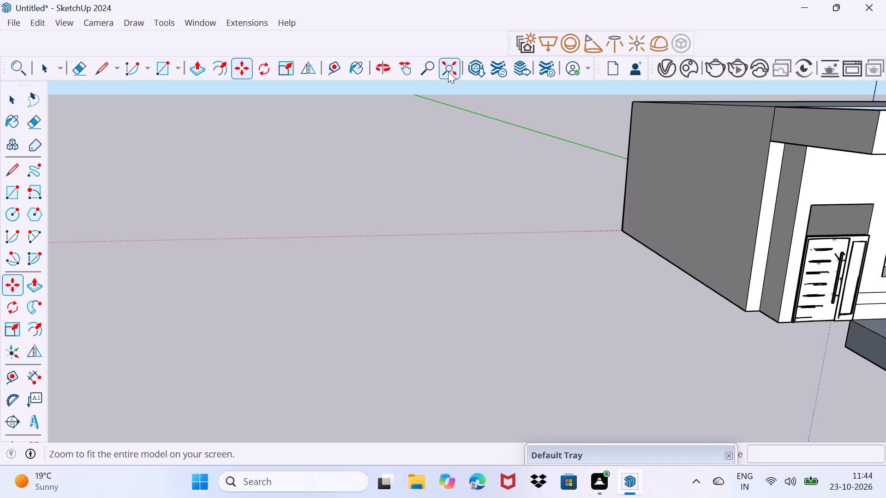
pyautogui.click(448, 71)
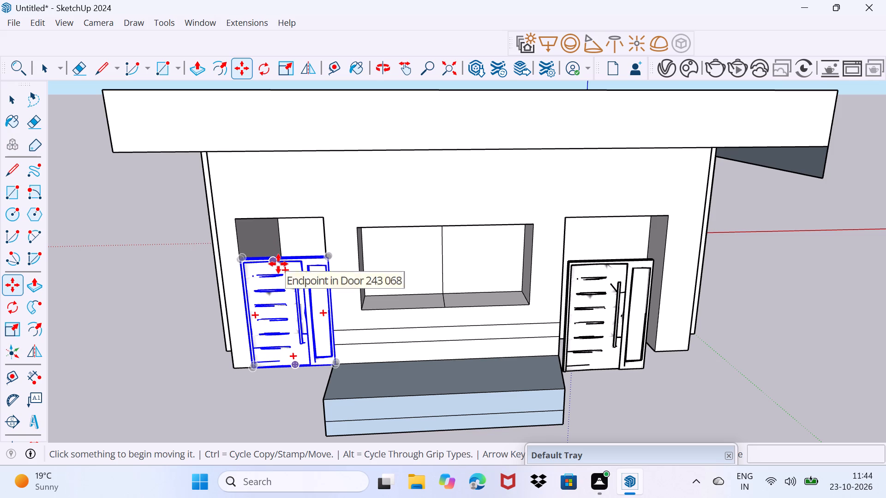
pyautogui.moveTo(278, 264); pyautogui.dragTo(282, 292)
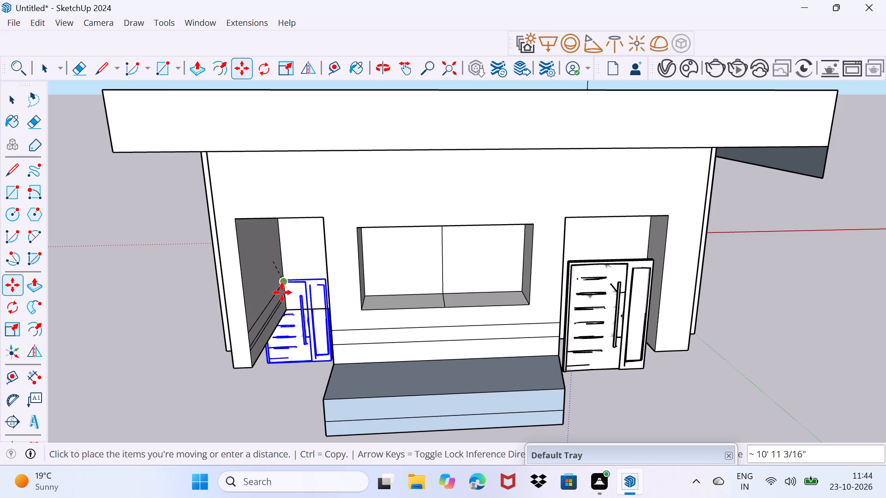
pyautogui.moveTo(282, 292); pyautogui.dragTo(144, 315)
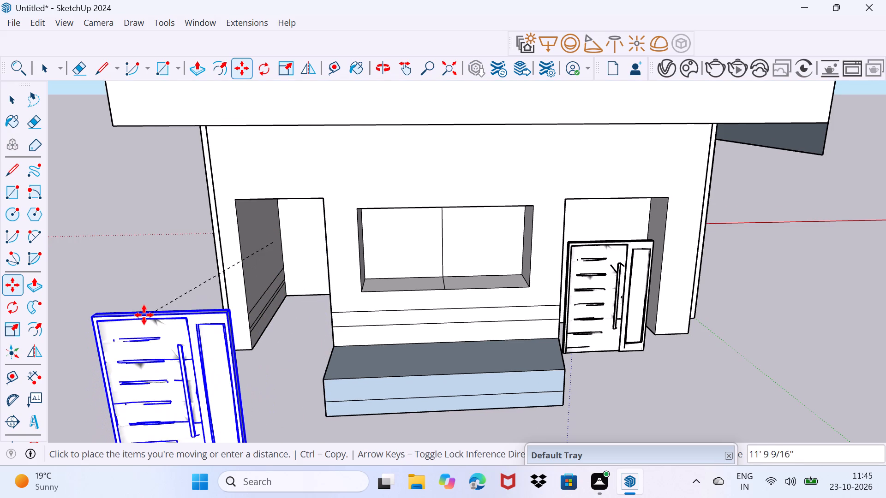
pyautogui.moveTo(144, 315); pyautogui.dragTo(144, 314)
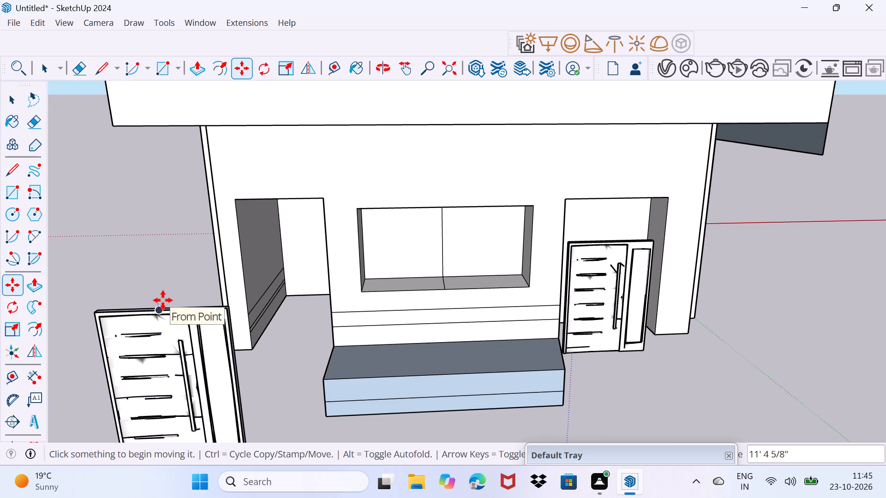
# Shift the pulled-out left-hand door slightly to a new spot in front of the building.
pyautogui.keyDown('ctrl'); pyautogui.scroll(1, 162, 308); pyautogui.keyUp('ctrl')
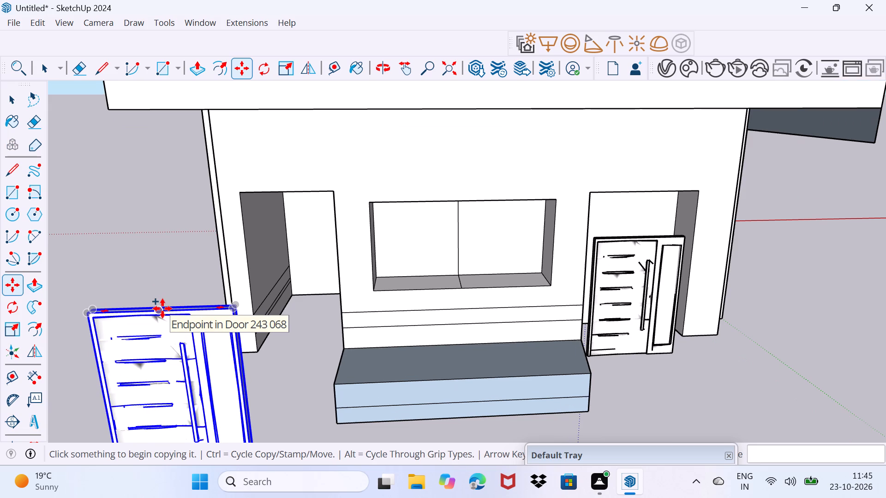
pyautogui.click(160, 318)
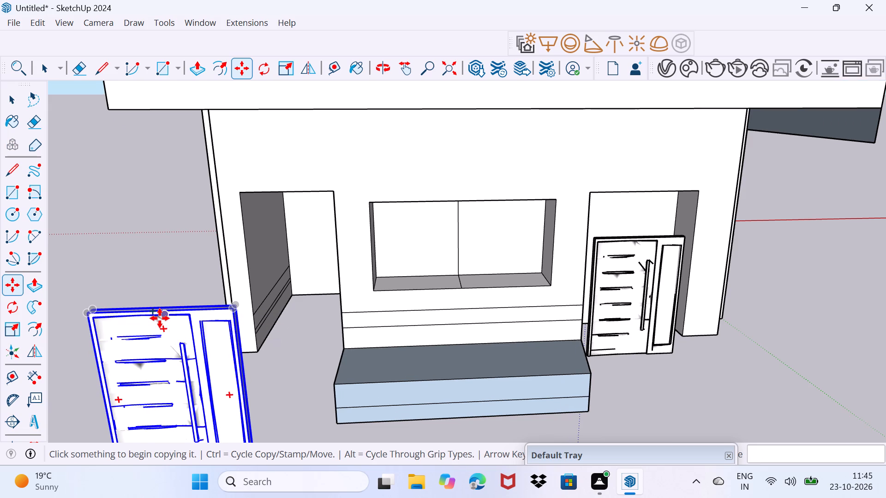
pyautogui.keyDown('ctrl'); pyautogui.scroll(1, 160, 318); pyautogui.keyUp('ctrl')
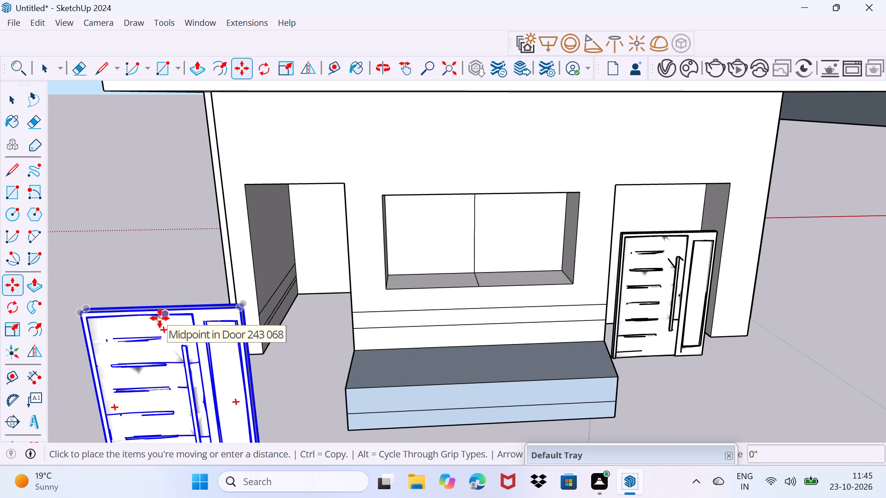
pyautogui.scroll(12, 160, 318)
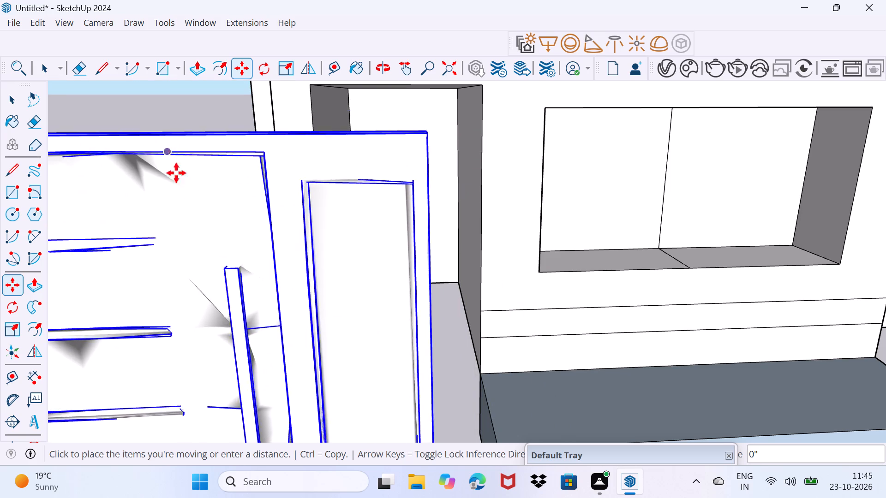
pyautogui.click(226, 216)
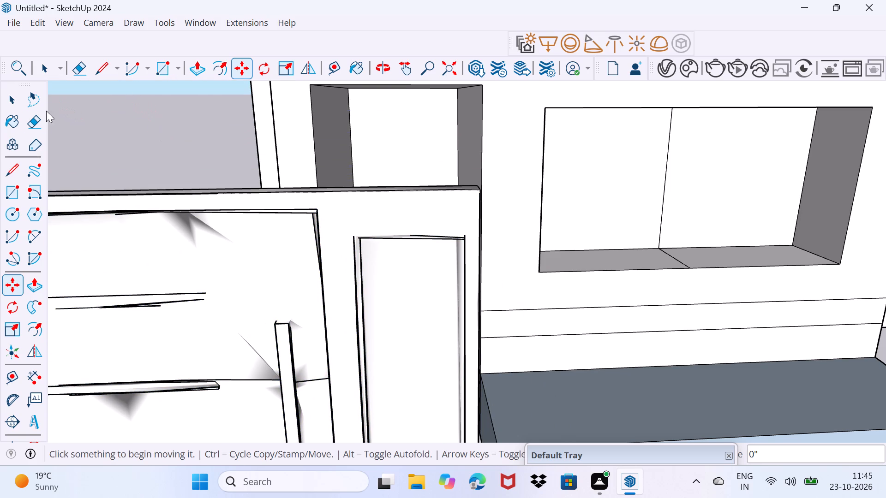
# Erase the door standing in front of the building and the door in the right-hand doorway.
pyautogui.click(39, 121)
pyautogui.click(127, 197)
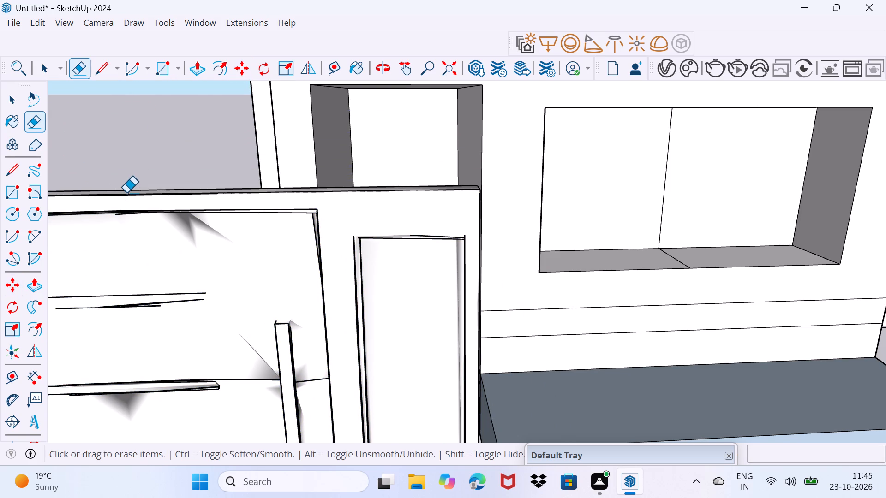
pyautogui.click(126, 193)
pyautogui.click(126, 192)
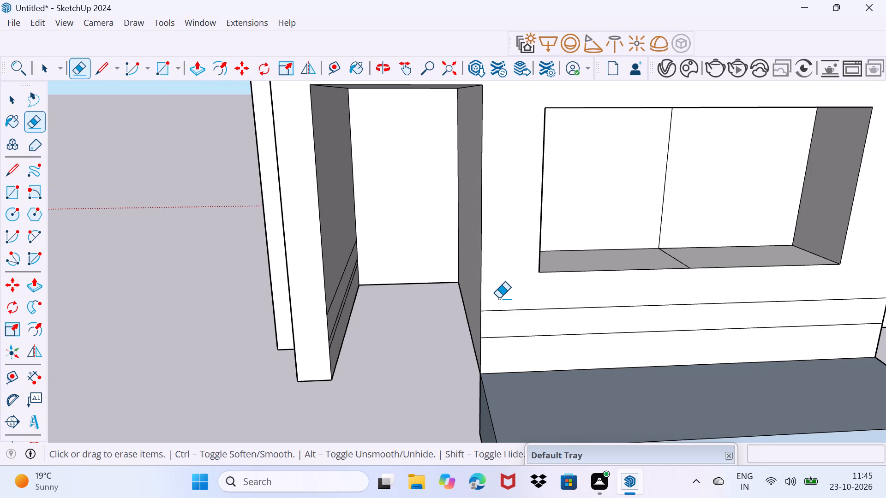
pyautogui.scroll(-6, 494, 295)
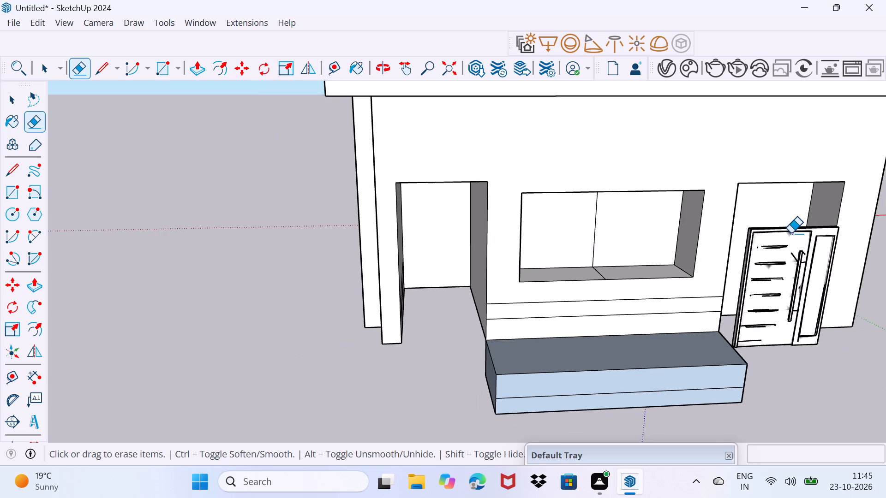
pyautogui.click(791, 230)
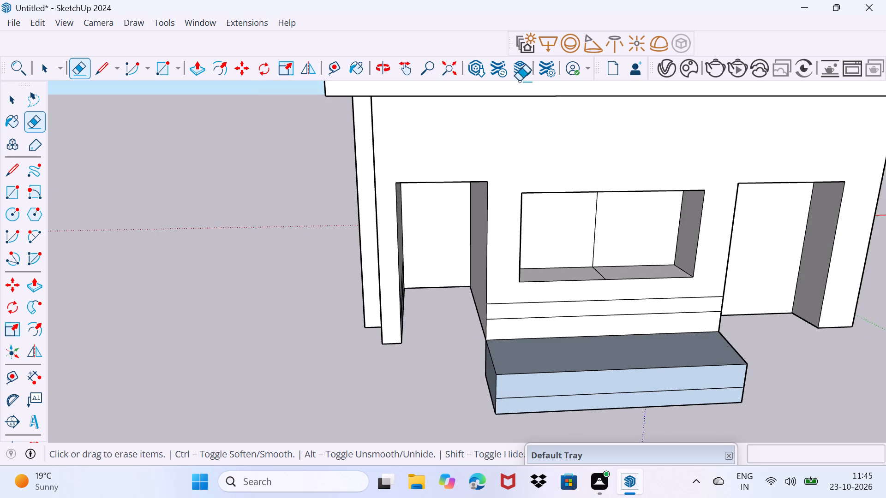
# Import the Sabal palmetto 003 palm from Chaos Cosmos and place copies of it on the ground left of the building.
pyautogui.click(683, 71)
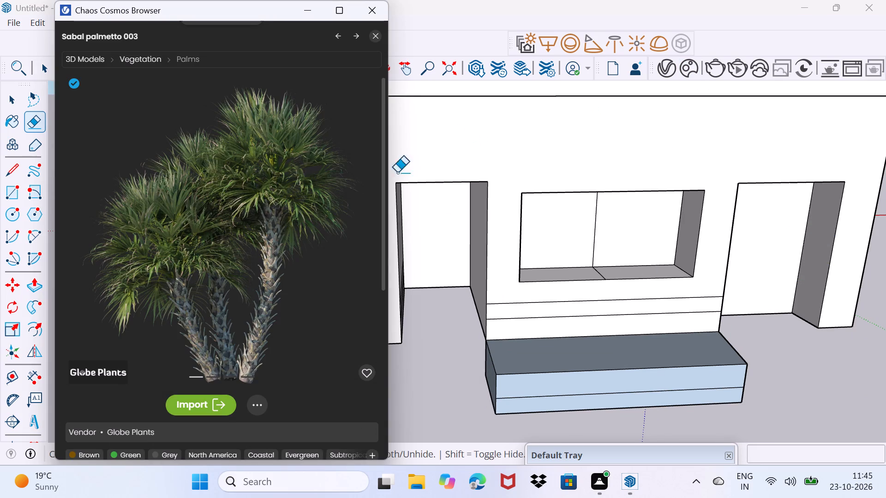
pyautogui.click(217, 409)
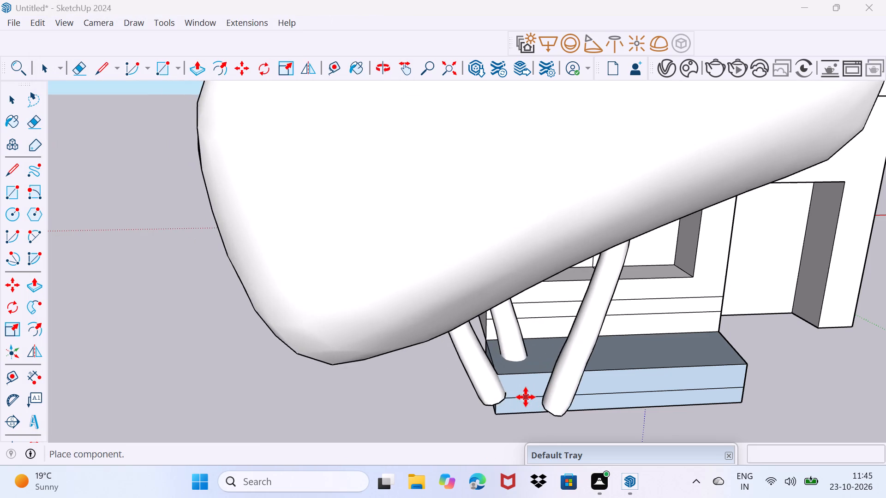
pyautogui.scroll(-5, 304, 370)
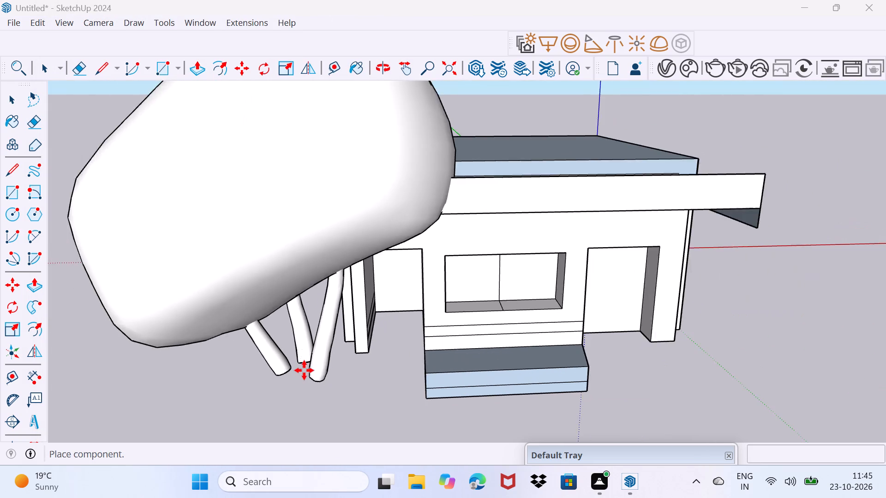
pyautogui.scroll(-4, 304, 370)
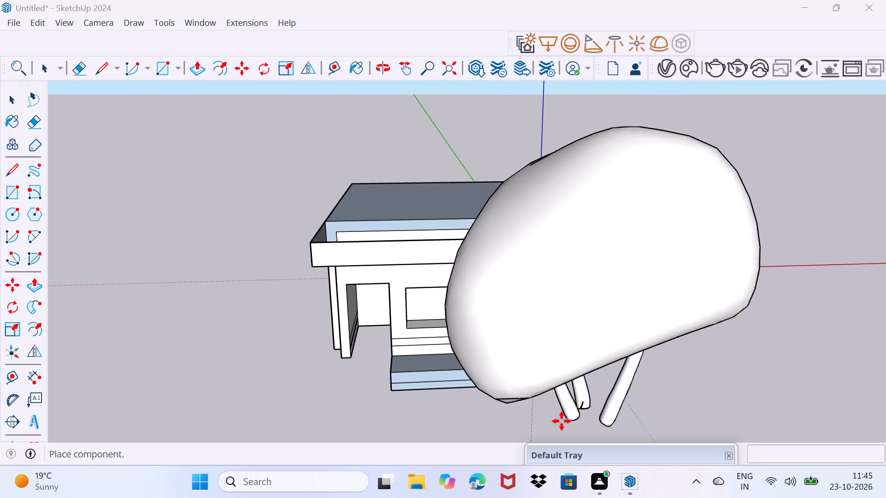
pyautogui.scroll(-6, 451, 266)
pyautogui.scroll(4, 451, 266)
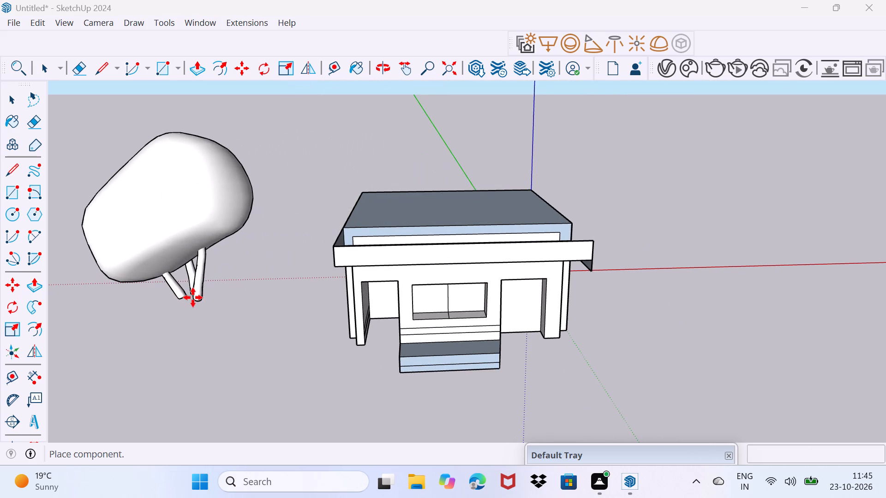
pyautogui.click(193, 297)
pyautogui.click(181, 255)
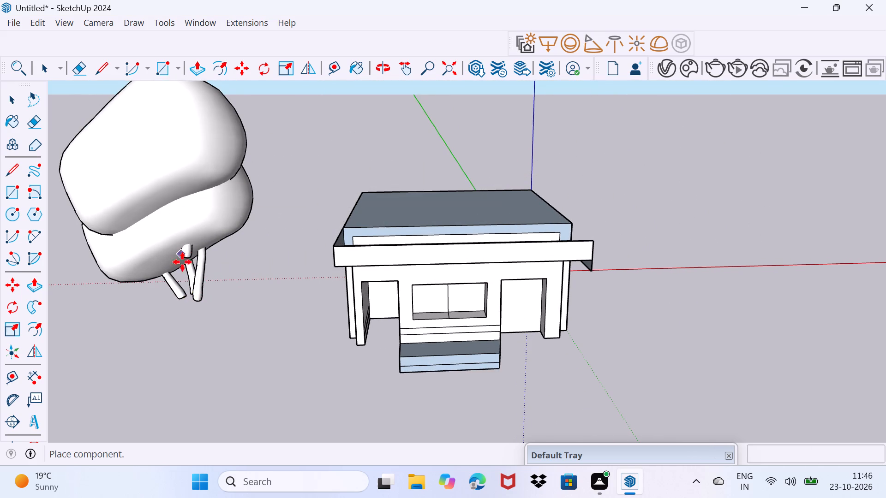
pyautogui.click(204, 363)
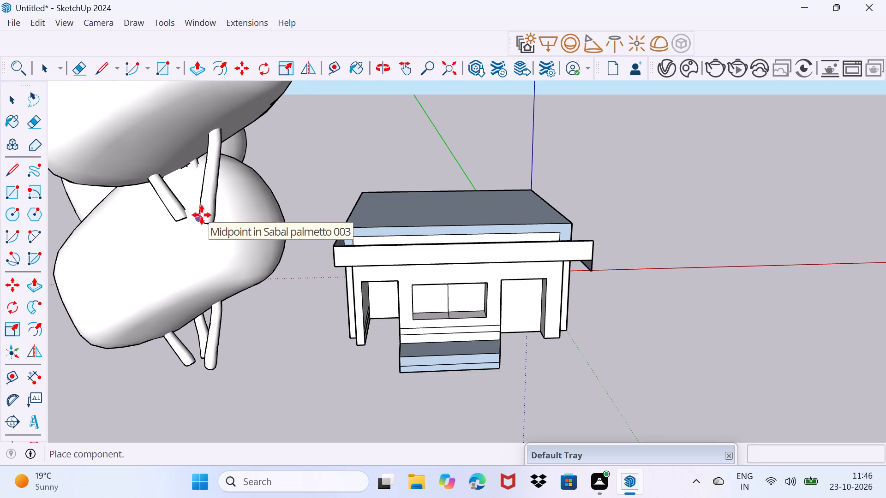
pyautogui.middleClick(202, 215)
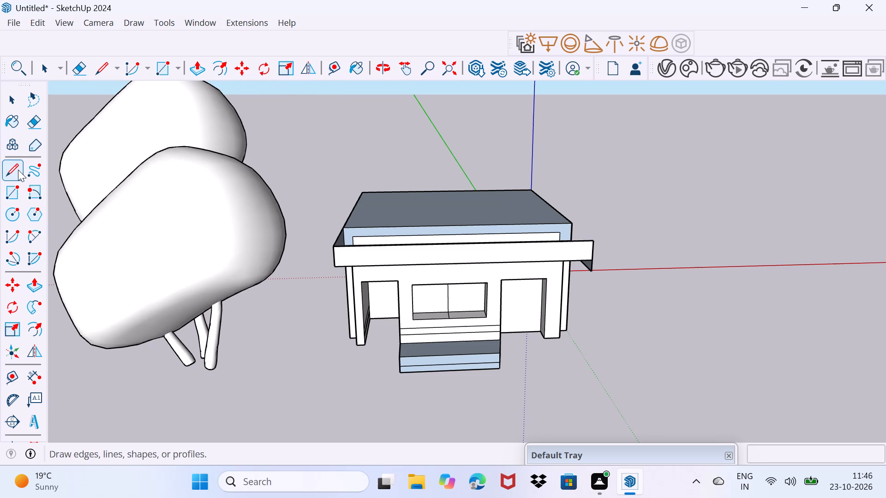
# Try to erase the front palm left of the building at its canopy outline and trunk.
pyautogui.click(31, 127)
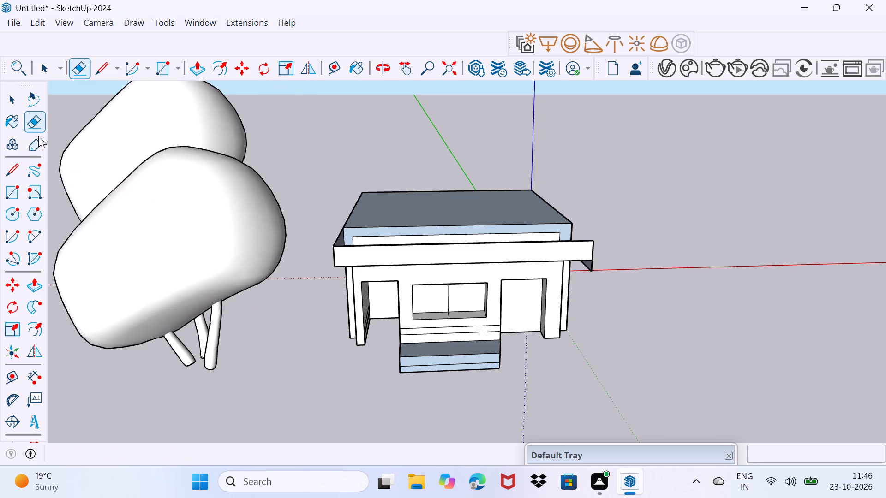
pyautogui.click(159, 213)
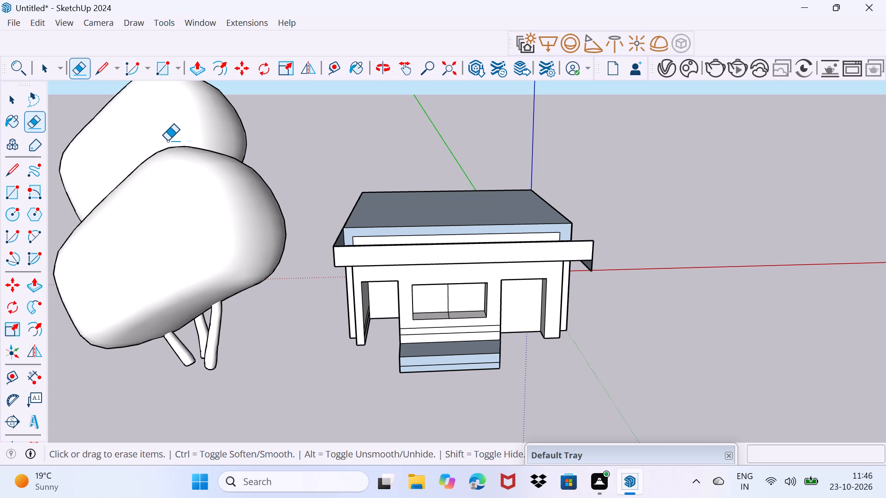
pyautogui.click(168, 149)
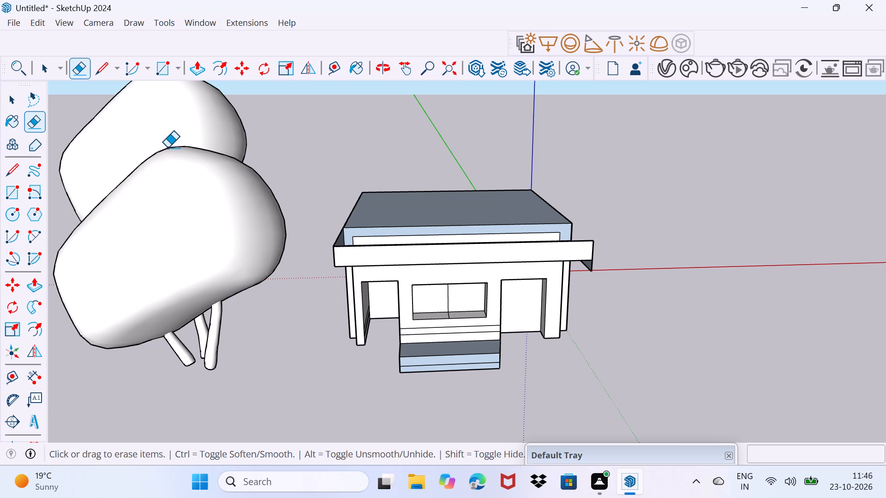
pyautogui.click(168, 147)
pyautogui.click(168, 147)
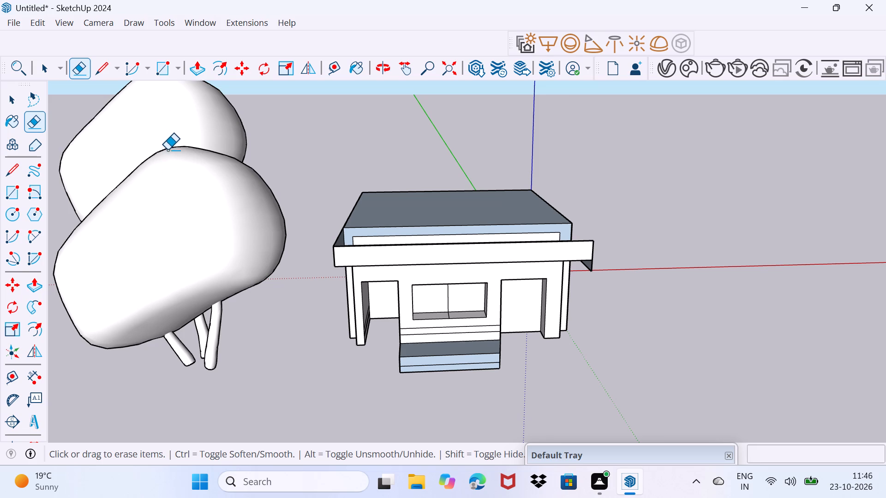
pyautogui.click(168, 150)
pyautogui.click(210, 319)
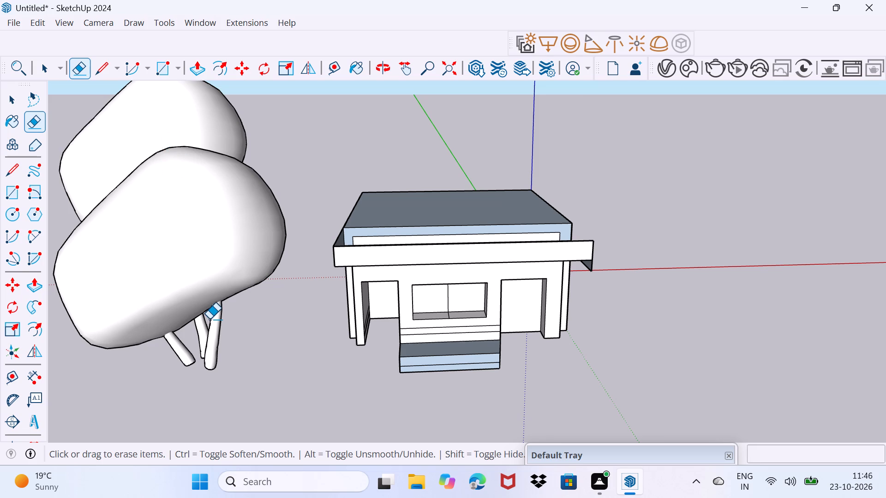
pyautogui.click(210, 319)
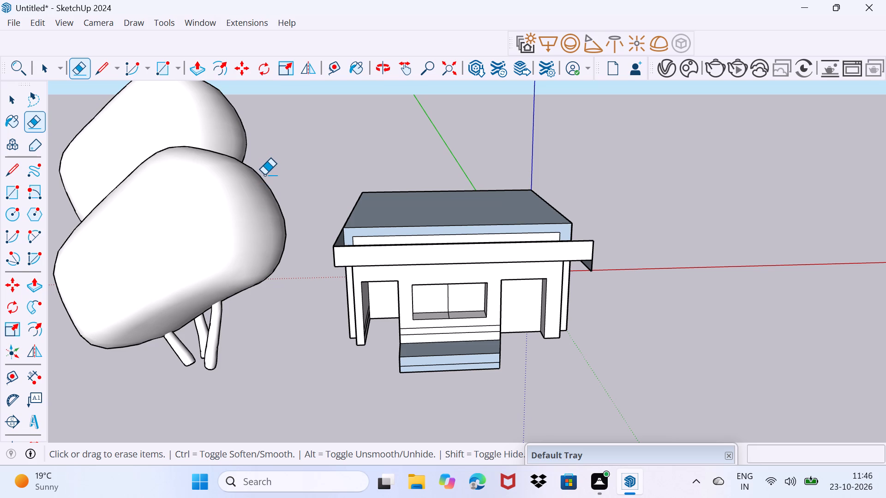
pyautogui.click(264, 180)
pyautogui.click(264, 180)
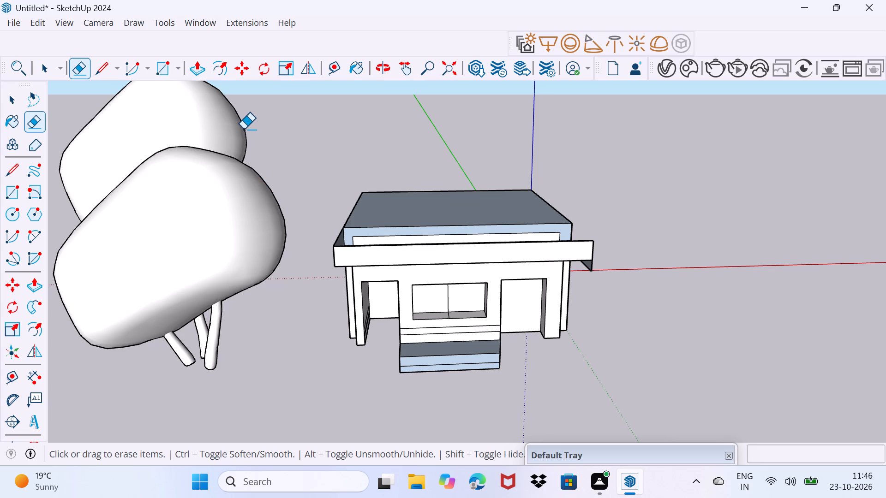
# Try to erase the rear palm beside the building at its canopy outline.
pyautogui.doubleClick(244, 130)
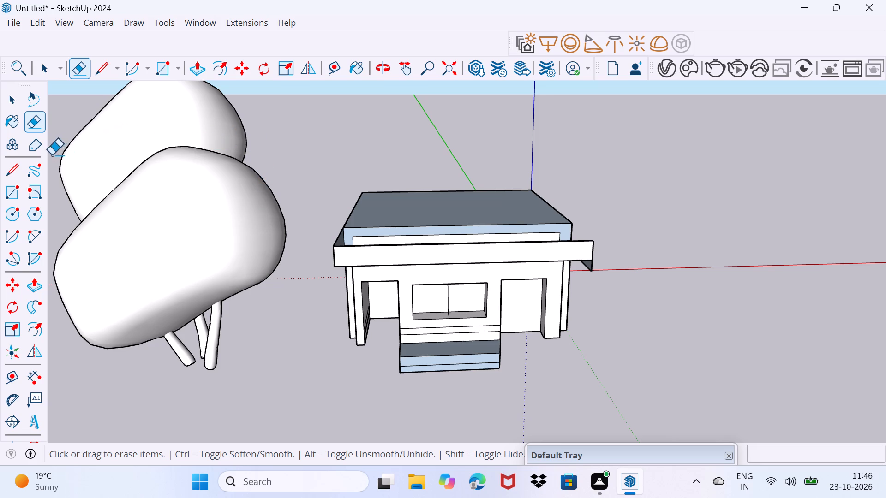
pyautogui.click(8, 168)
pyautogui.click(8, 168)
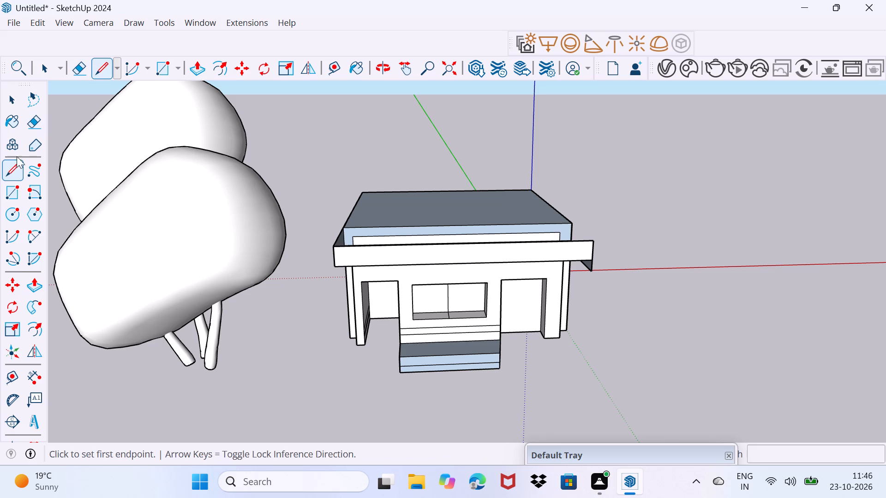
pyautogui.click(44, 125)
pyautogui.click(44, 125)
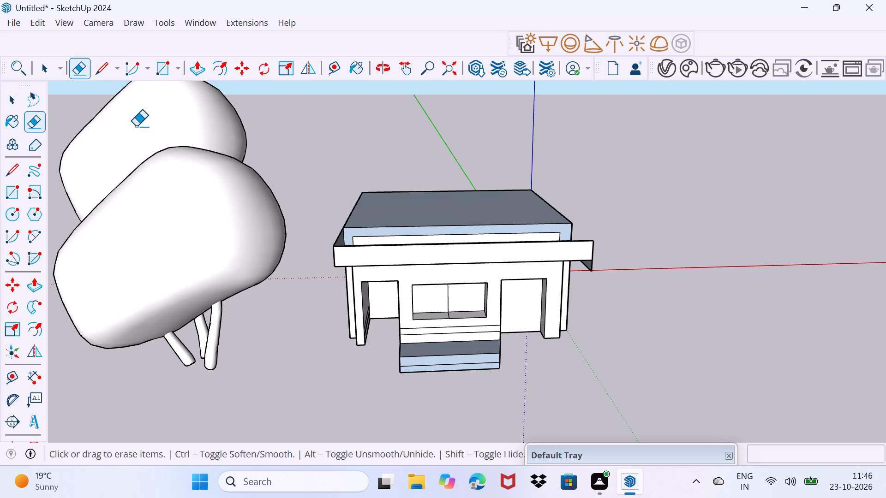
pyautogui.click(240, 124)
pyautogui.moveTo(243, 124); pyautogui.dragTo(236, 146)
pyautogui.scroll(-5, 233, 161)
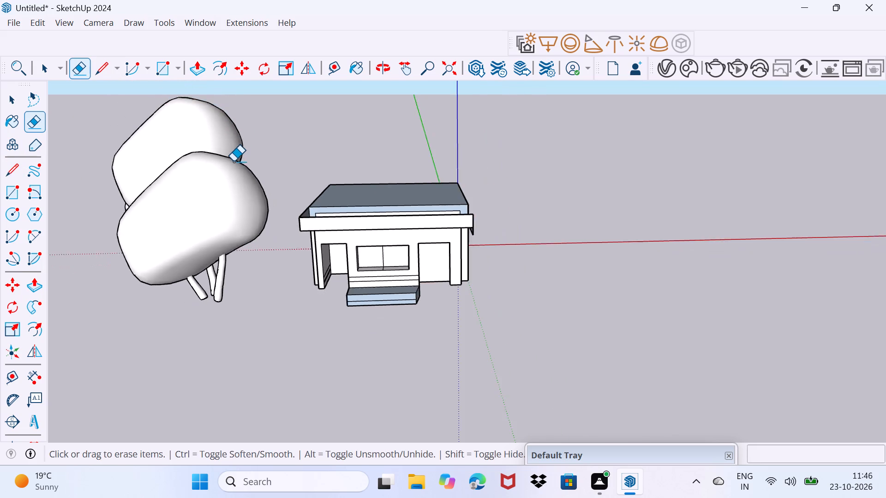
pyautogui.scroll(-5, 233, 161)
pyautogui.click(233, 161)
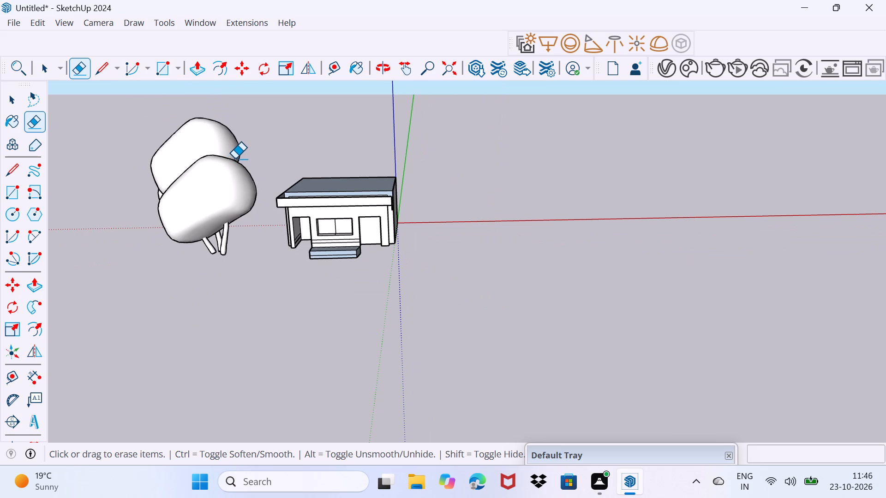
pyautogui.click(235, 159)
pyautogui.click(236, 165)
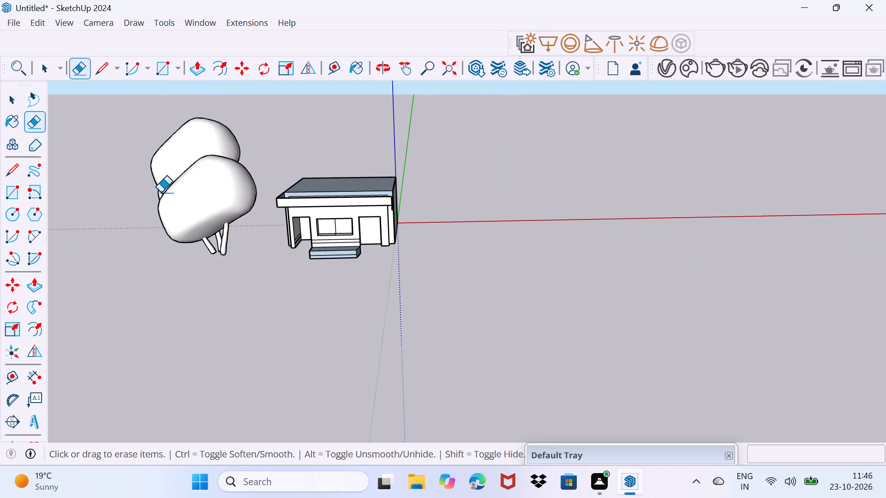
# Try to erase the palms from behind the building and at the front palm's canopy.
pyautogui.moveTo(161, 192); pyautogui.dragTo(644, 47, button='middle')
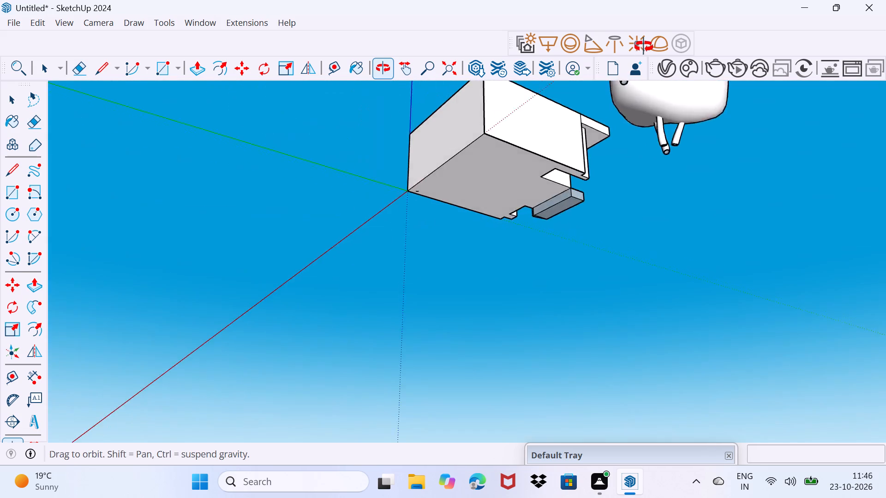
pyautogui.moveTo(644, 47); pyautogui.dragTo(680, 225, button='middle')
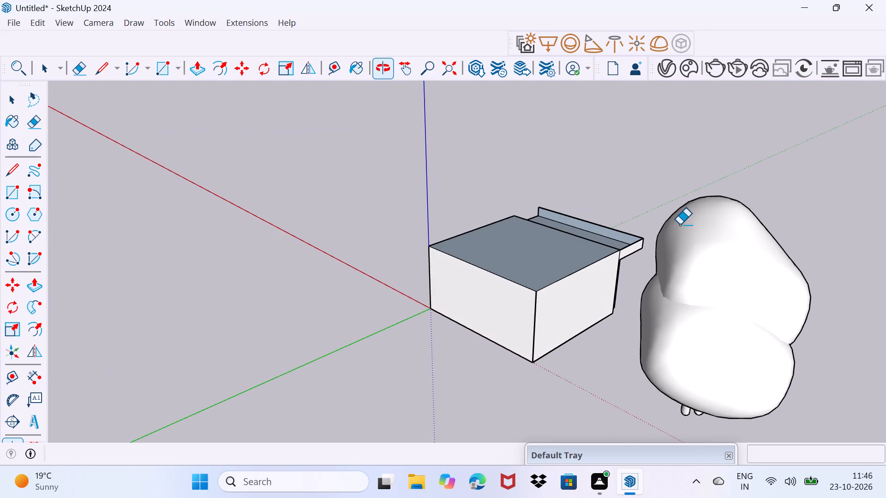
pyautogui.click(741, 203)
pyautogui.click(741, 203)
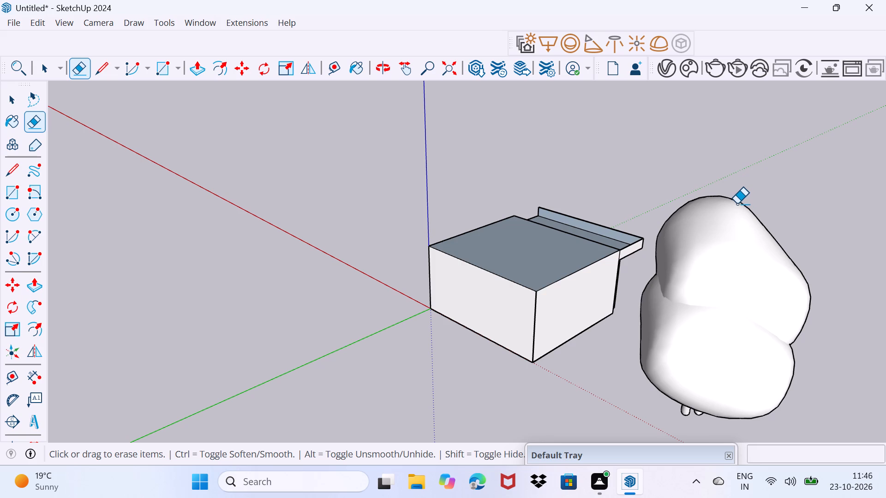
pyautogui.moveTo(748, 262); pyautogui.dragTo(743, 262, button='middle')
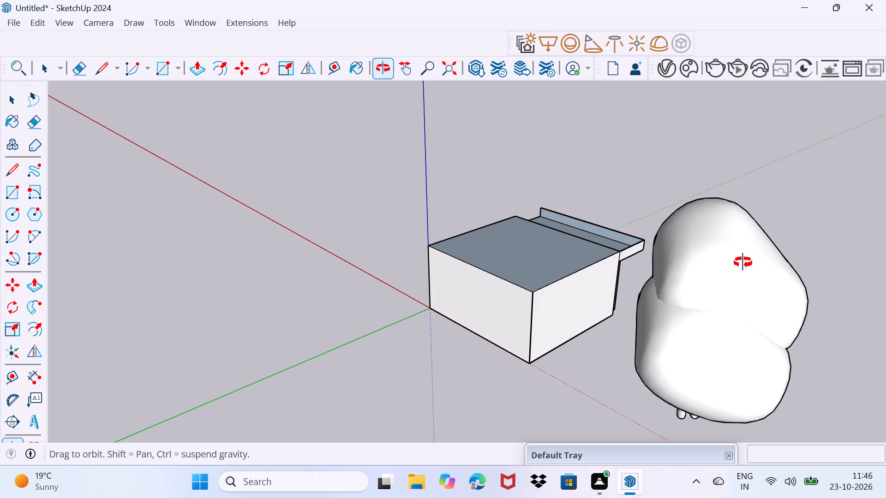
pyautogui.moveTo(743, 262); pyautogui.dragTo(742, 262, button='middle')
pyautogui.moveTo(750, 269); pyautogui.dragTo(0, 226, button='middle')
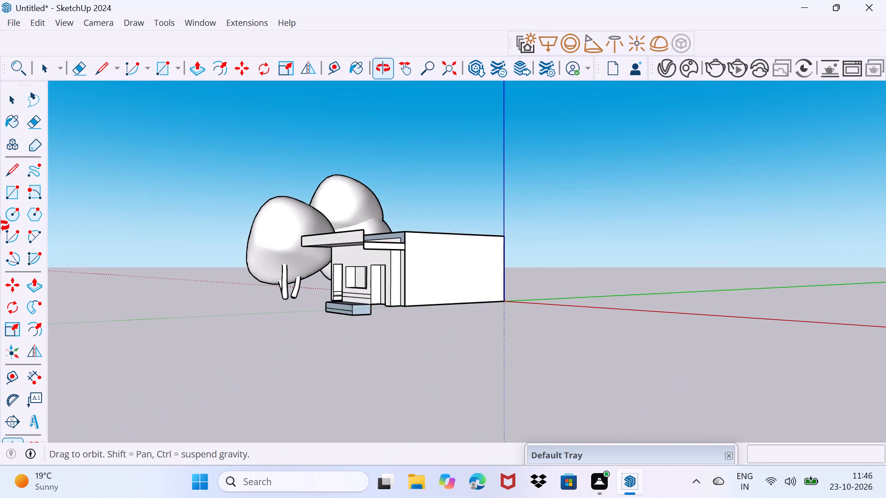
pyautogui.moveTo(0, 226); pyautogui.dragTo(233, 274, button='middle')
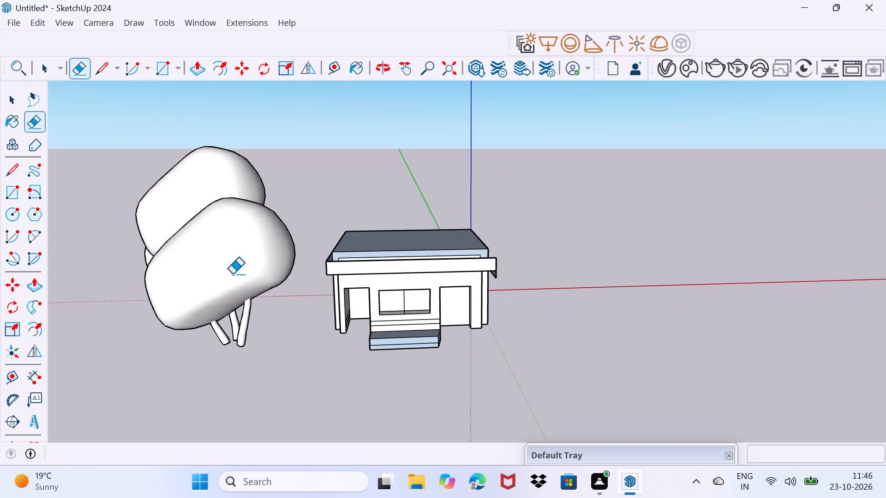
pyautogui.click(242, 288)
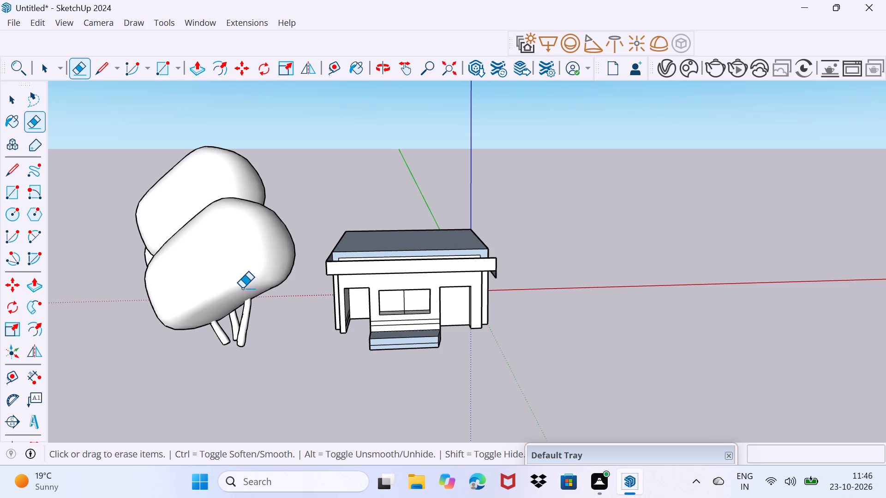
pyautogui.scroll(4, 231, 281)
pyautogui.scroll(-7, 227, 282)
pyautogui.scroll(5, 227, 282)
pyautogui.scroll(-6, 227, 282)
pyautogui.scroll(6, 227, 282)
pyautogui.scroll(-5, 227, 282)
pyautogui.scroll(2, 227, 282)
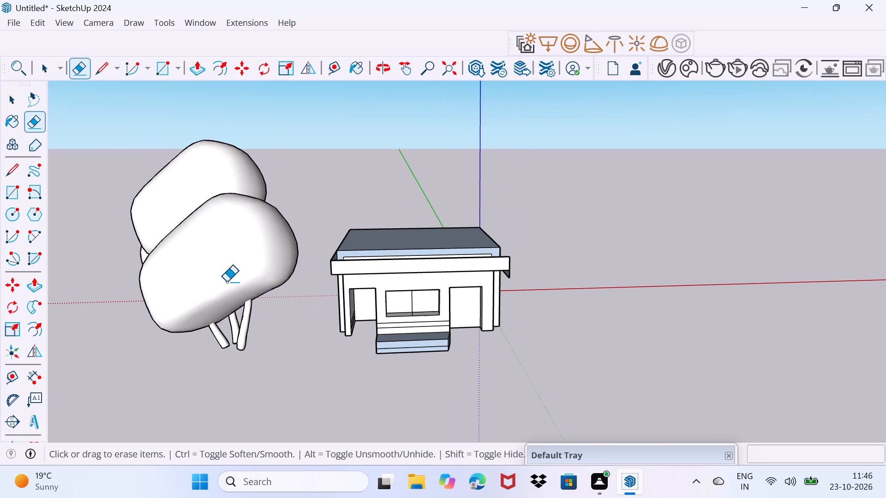
# Browse the models related to Sabal palmetto 003 in Chaos Cosmos and import Field Grass 006.
pyautogui.click(685, 56)
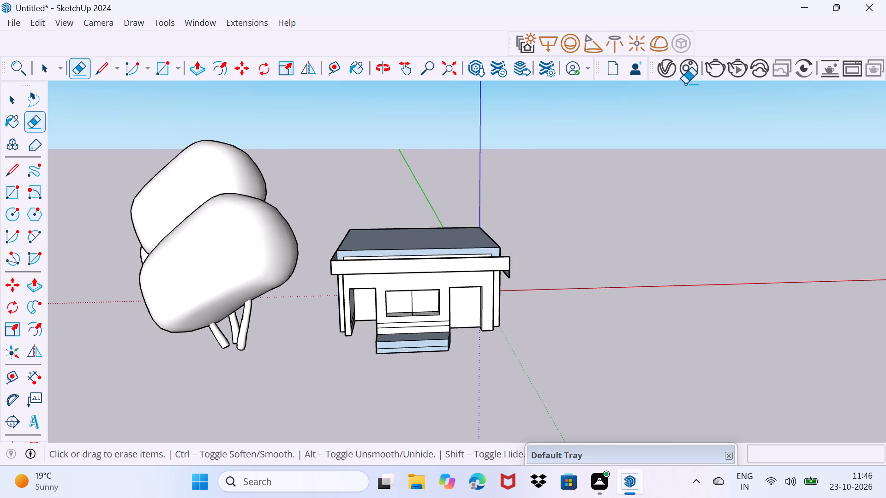
pyautogui.click(681, 68)
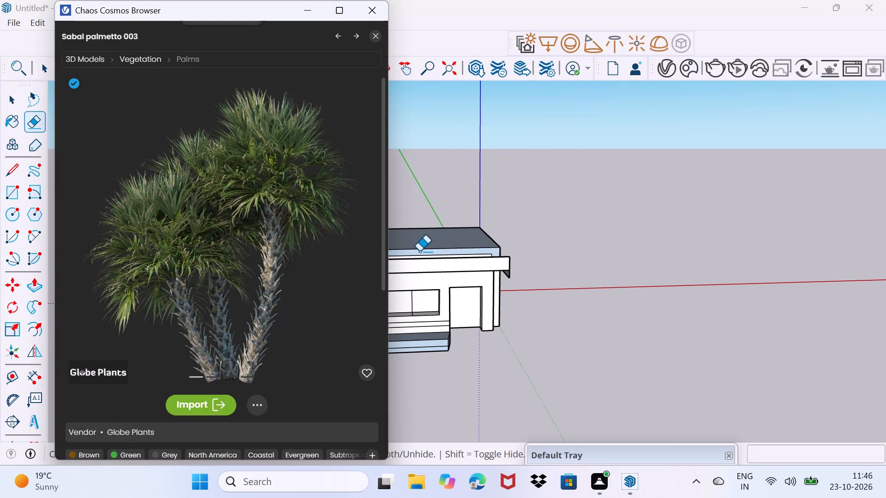
pyautogui.scroll(5, 210, 285)
pyautogui.scroll(-4, 210, 285)
pyautogui.scroll(1, 210, 285)
pyautogui.scroll(-3, 210, 285)
pyautogui.scroll(1, 210, 285)
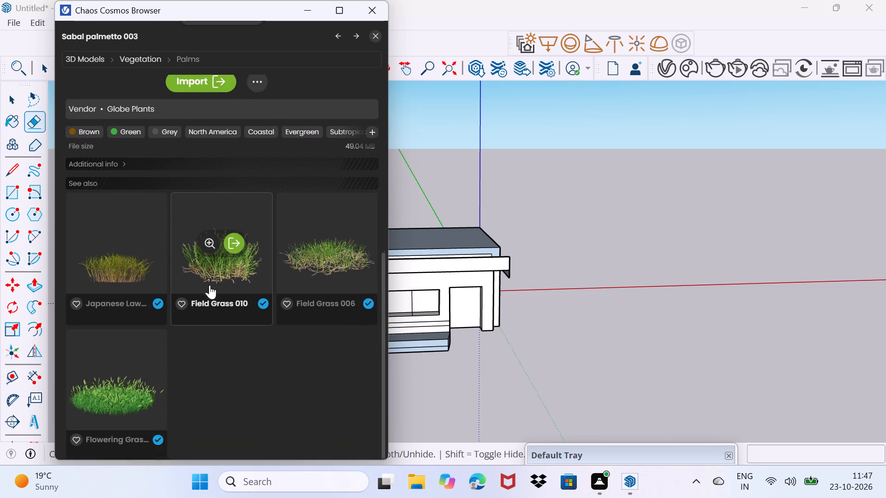
pyautogui.scroll(-6, 210, 285)
pyautogui.scroll(9, 210, 285)
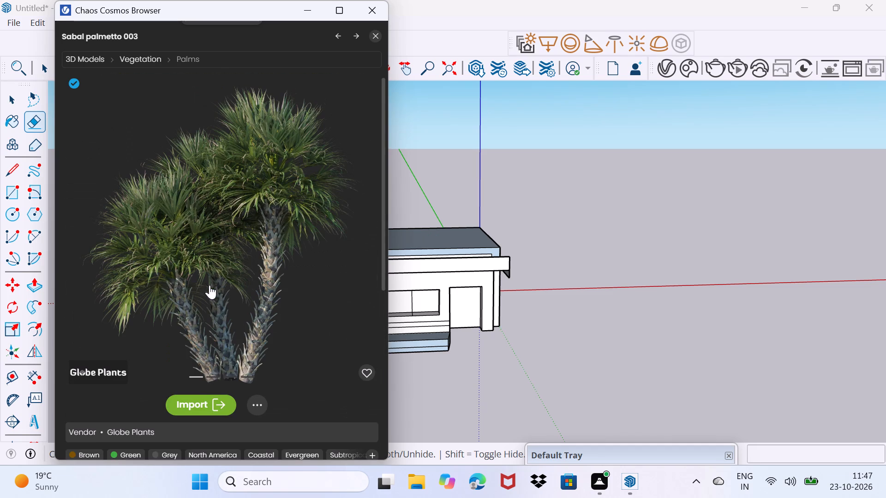
pyautogui.scroll(2, 210, 285)
pyautogui.scroll(-4, 228, 197)
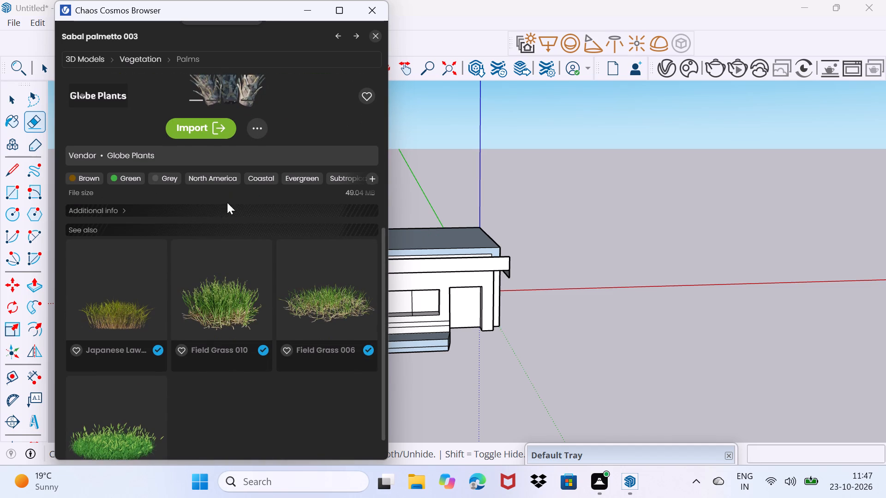
pyautogui.click(221, 272)
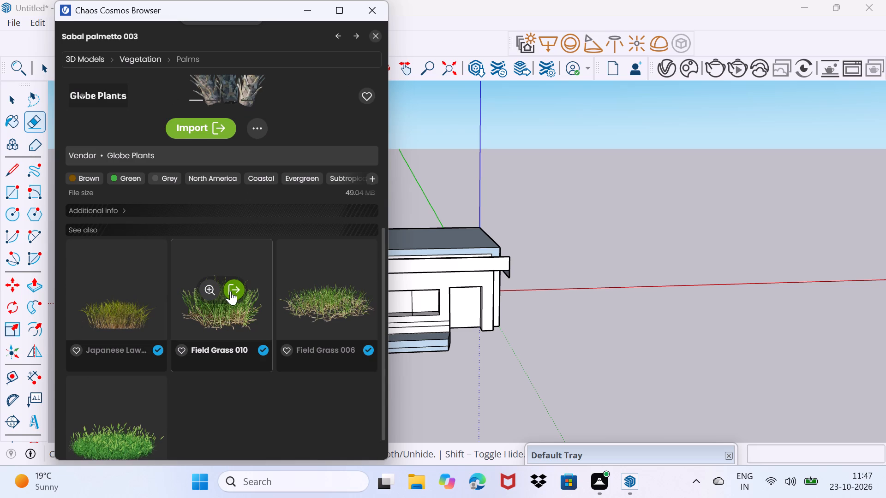
pyautogui.moveTo(230, 291); pyautogui.dragTo(569, 294)
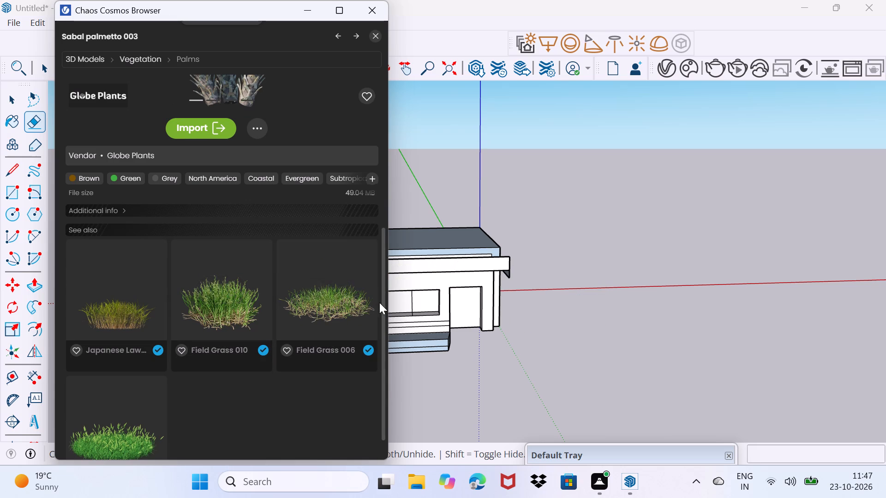
pyautogui.click(339, 285)
pyautogui.moveTo(339, 285); pyautogui.dragTo(539, 261)
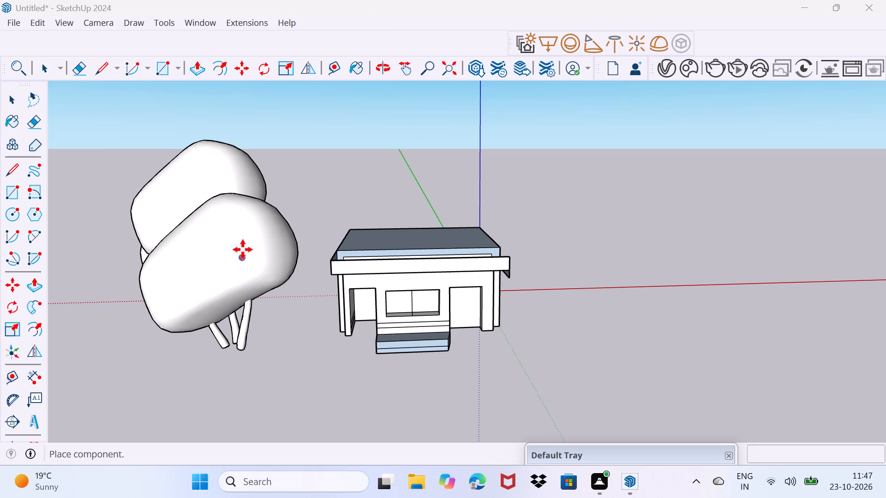
# Scatter copies of the imported grass over both palm canopies, with one copy just outside the rear canopy.
pyautogui.moveTo(245, 231); pyautogui.dragTo(234, 168)
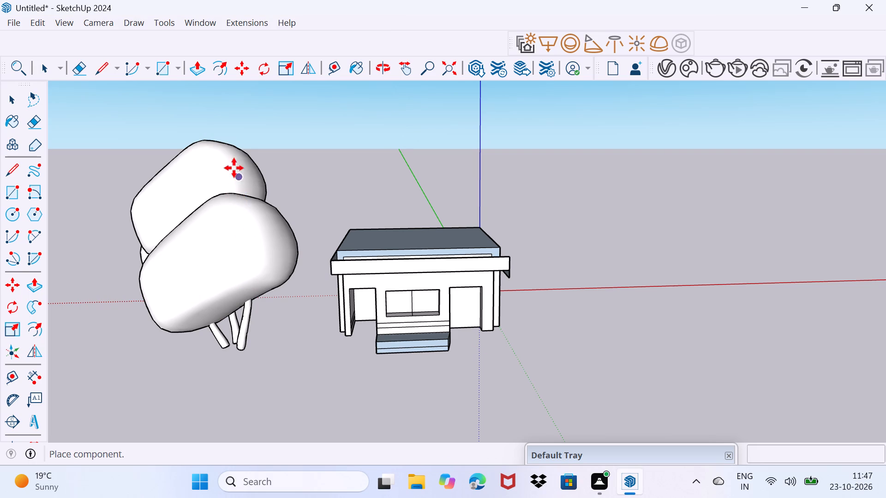
pyautogui.moveTo(234, 168); pyautogui.dragTo(203, 166)
pyautogui.moveTo(141, 296); pyautogui.dragTo(196, 239)
pyautogui.click(196, 239)
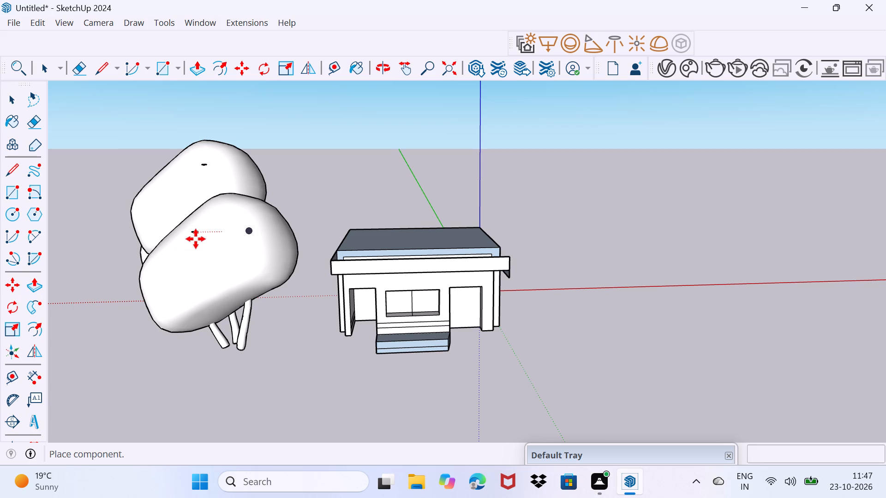
pyautogui.click(194, 285)
pyautogui.click(246, 231)
pyautogui.click(224, 277)
pyautogui.moveTo(136, 189); pyautogui.dragTo(206, 167)
pyautogui.click(206, 170)
pyautogui.click(185, 197)
pyautogui.click(204, 178)
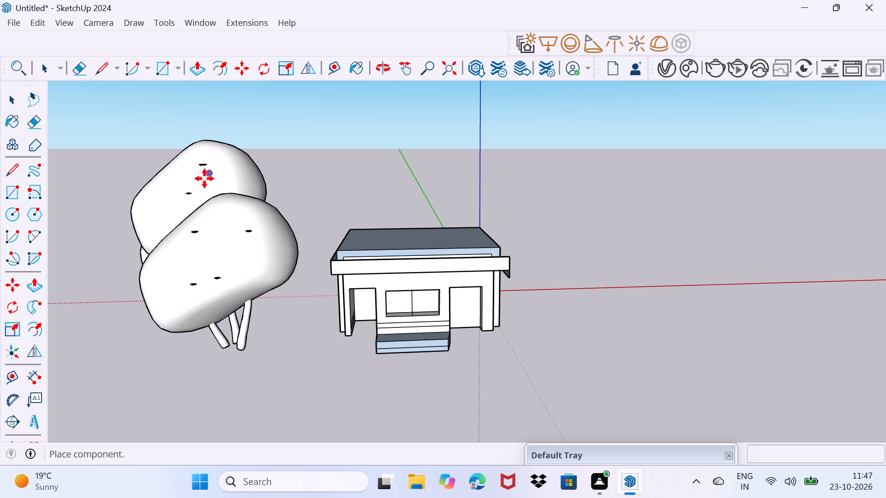
pyautogui.moveTo(133, 168); pyautogui.dragTo(138, 174)
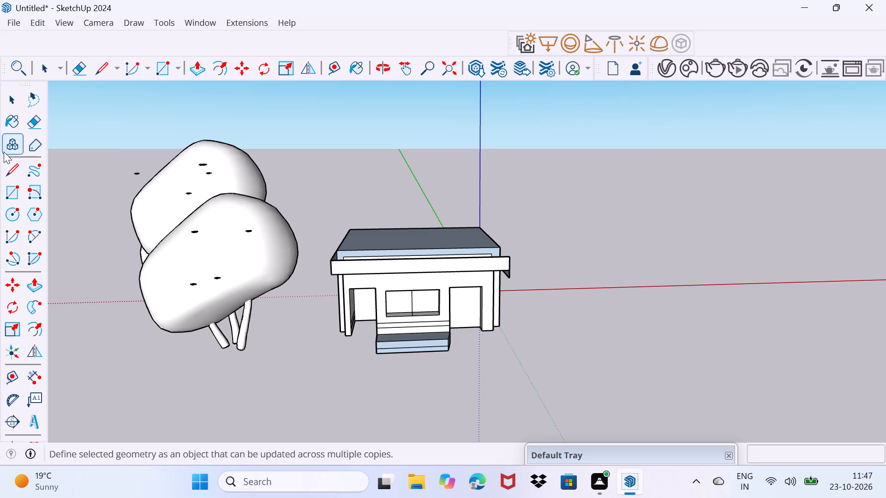
# Erase one of the overlapping grass copies atop the rear palm and try to erase that palm at its outline.
pyautogui.click(38, 119)
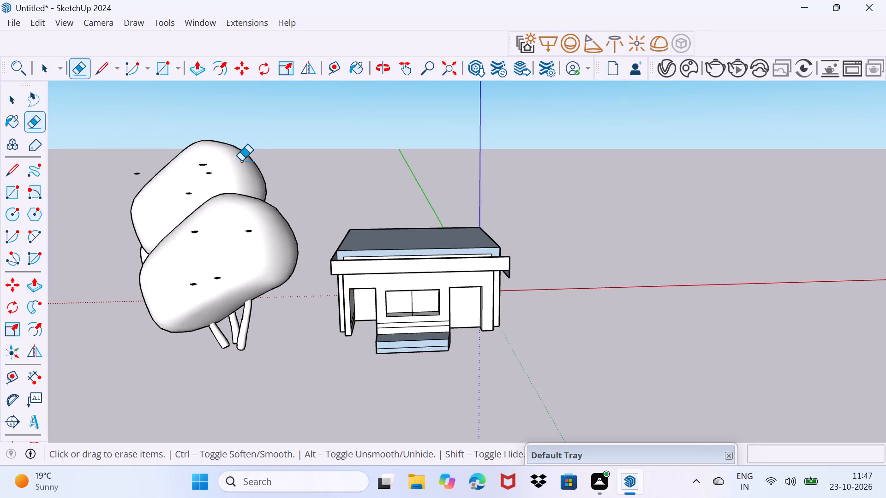
pyautogui.click(248, 154)
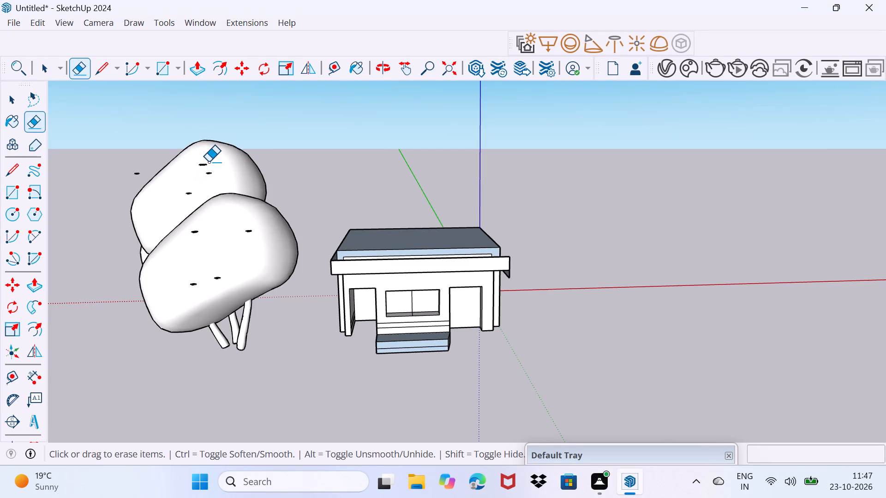
pyautogui.click(208, 163)
pyautogui.click(208, 163)
pyautogui.click(181, 150)
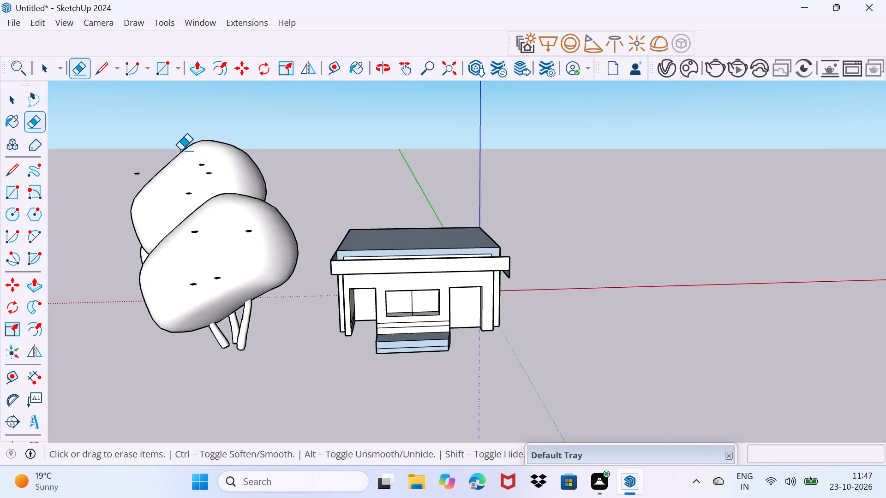
pyautogui.click(181, 157)
pyautogui.moveTo(188, 183); pyautogui.dragTo(189, 190)
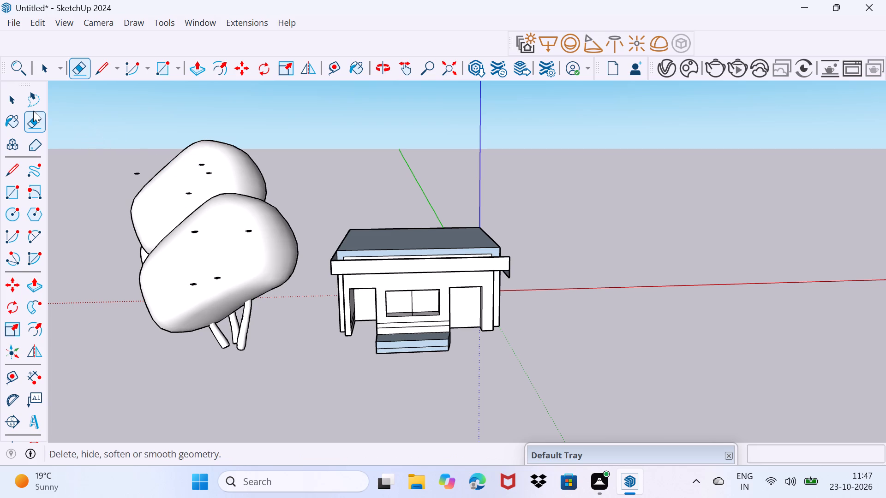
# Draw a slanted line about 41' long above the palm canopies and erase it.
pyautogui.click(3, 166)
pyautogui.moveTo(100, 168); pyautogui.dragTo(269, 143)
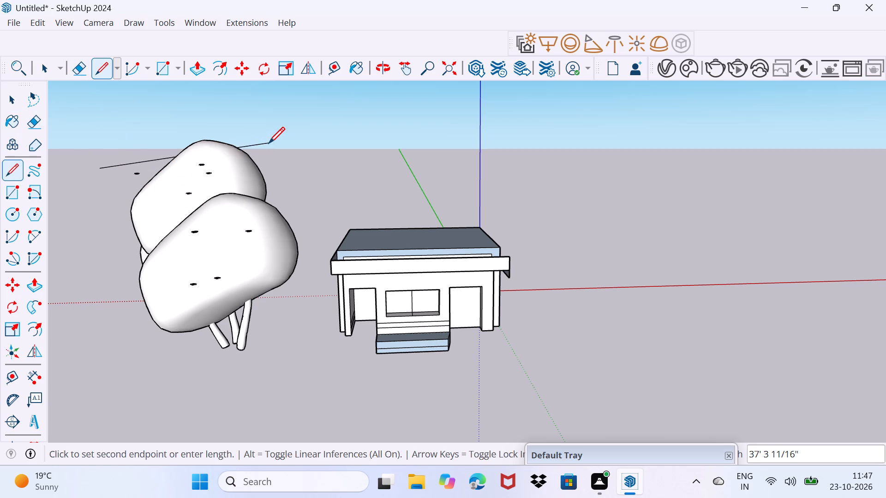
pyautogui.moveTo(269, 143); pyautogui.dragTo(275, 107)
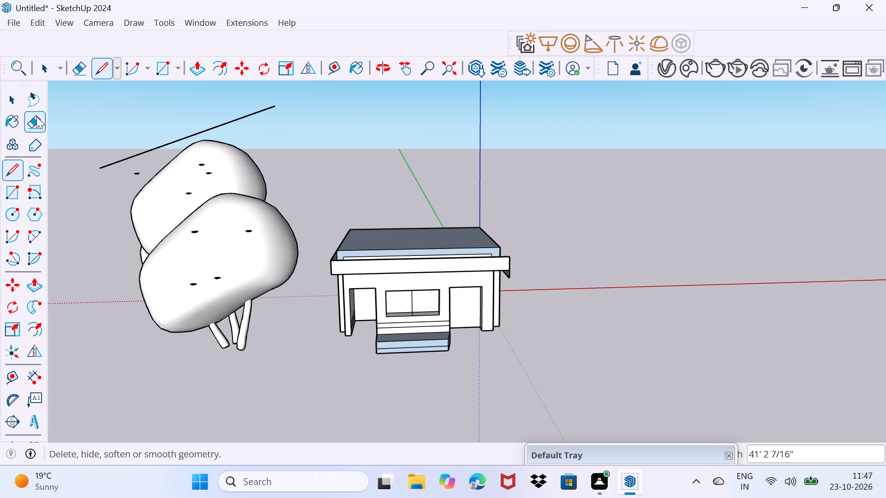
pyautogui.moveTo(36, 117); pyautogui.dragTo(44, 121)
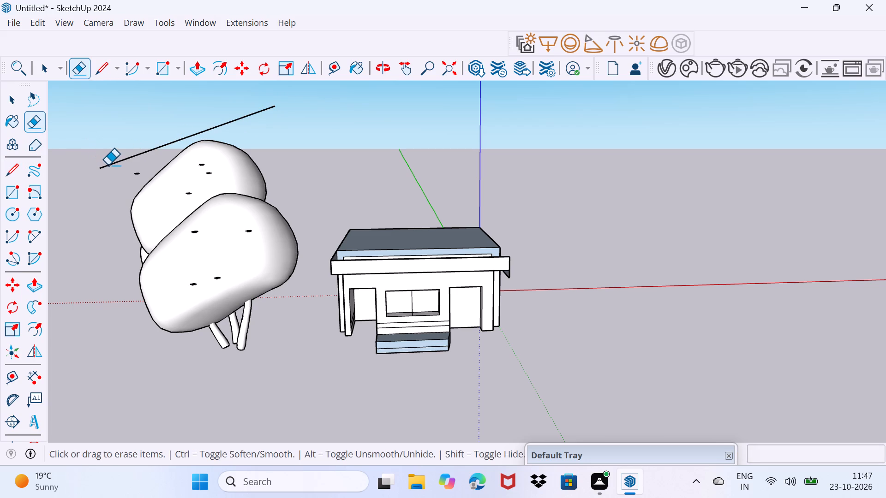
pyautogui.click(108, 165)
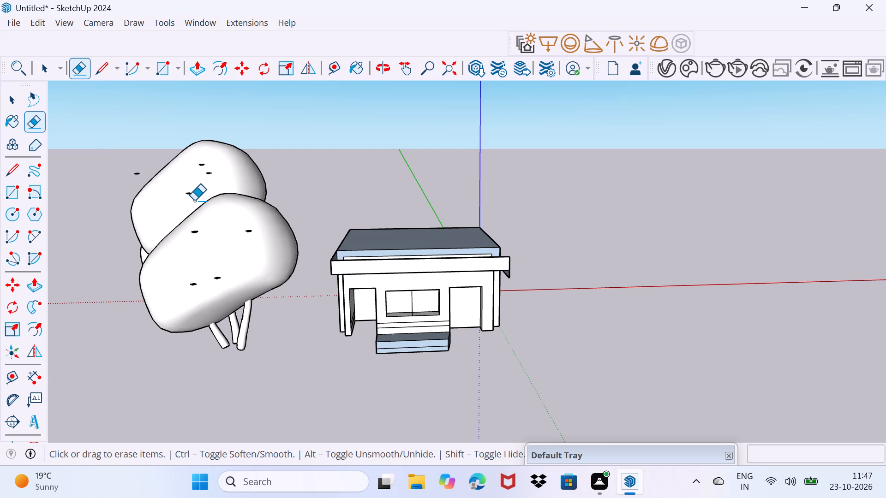
# Erase two of the grass copies on the rear palm's canopy.
pyautogui.click(191, 193)
pyautogui.click(208, 173)
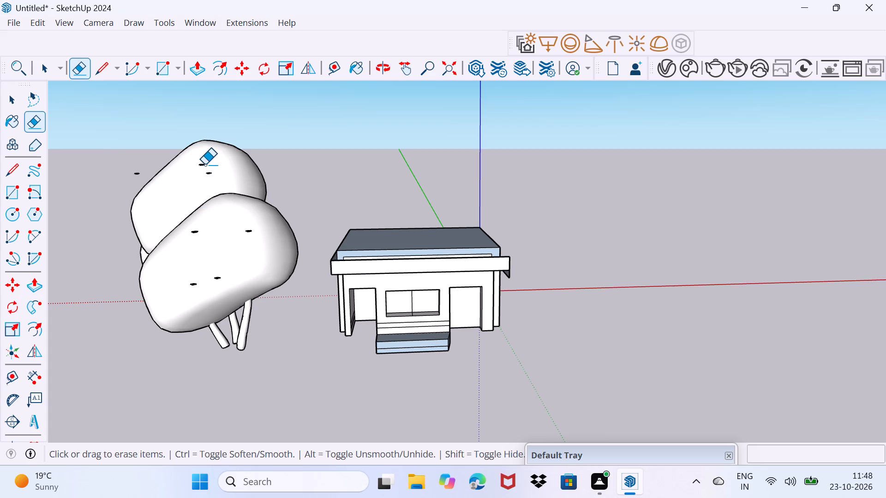
pyautogui.click(205, 165)
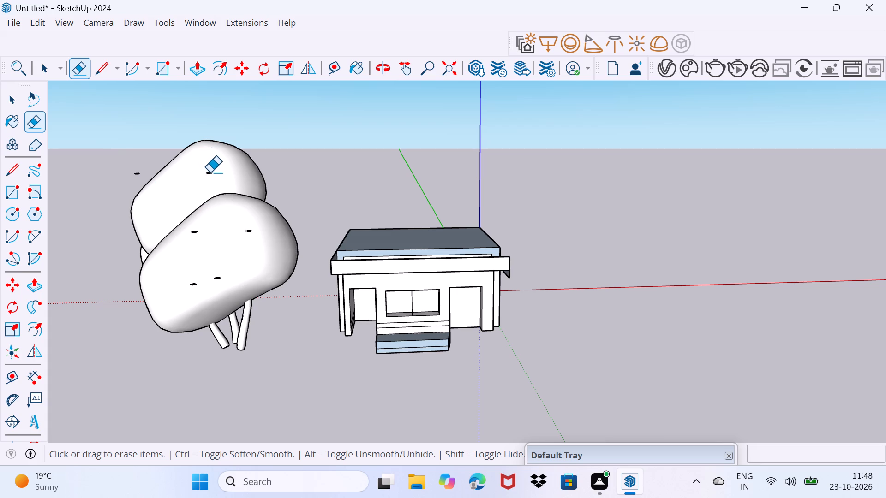
pyautogui.click(210, 171)
pyautogui.click(210, 171)
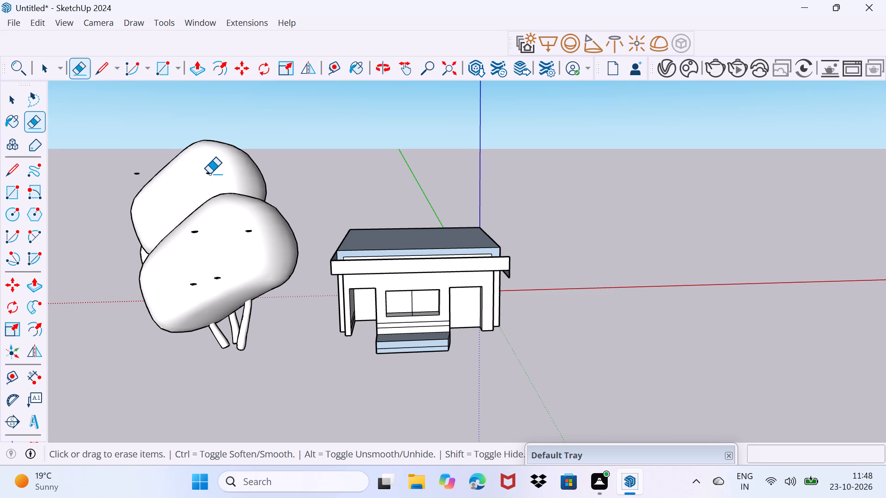
pyautogui.click(210, 174)
pyautogui.click(210, 174)
pyautogui.tripleClick(210, 174)
# Erase two grass copies from the front palm's canopy and the copy lying just outside the rear canopy.
pyautogui.click(219, 277)
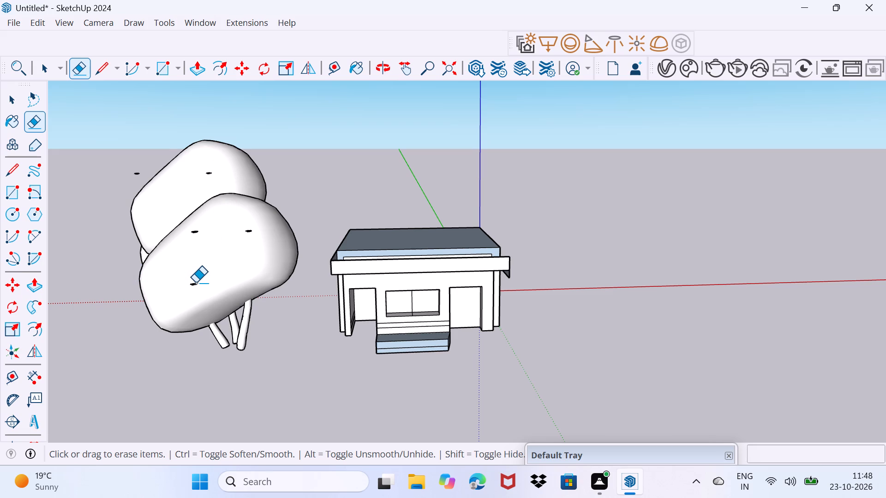
pyautogui.click(196, 284)
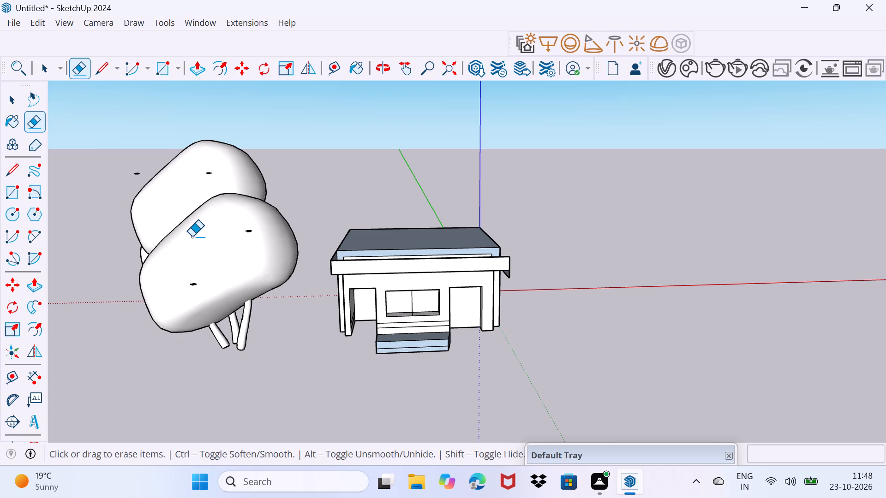
pyautogui.click(192, 230)
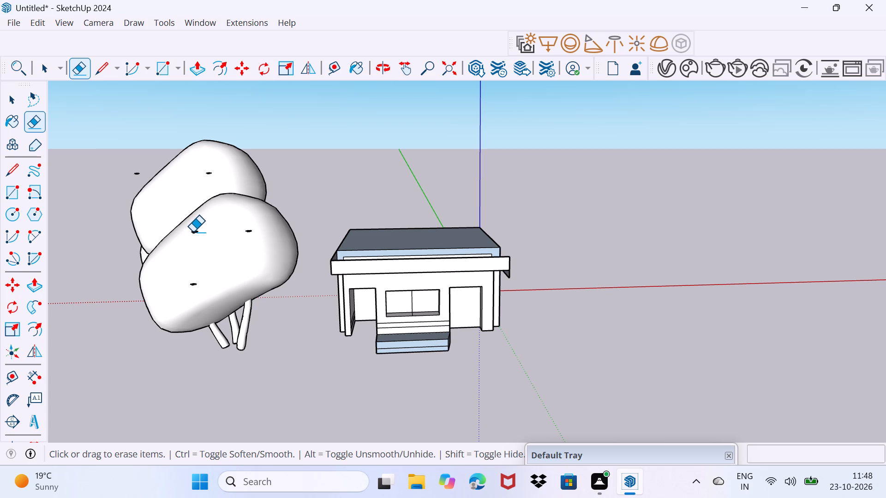
pyautogui.click(193, 232)
pyautogui.click(193, 232)
pyautogui.click(193, 228)
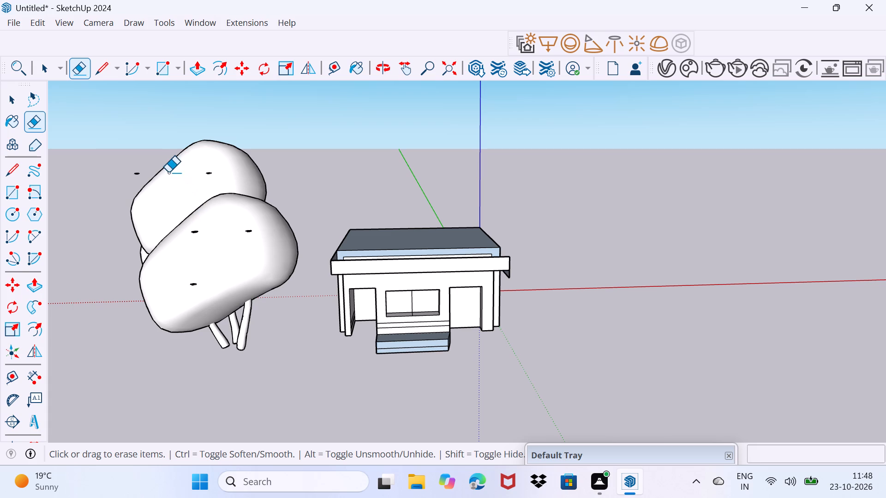
pyautogui.click(137, 175)
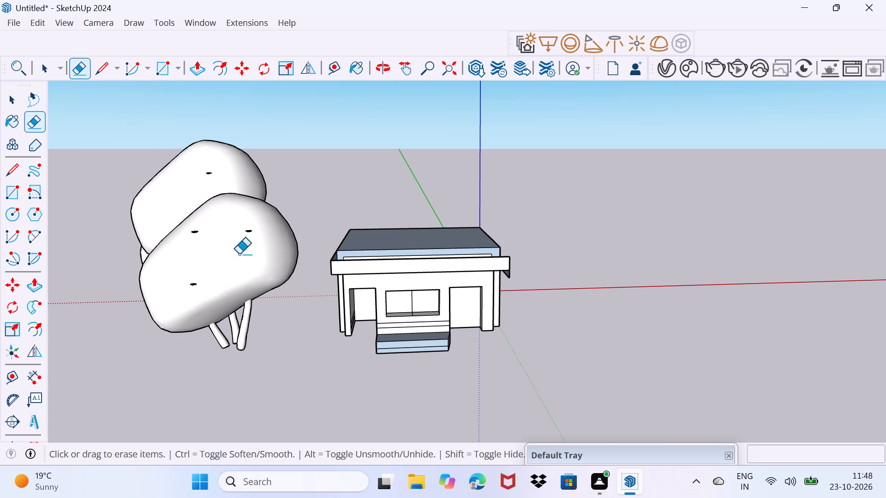
pyautogui.click(248, 232)
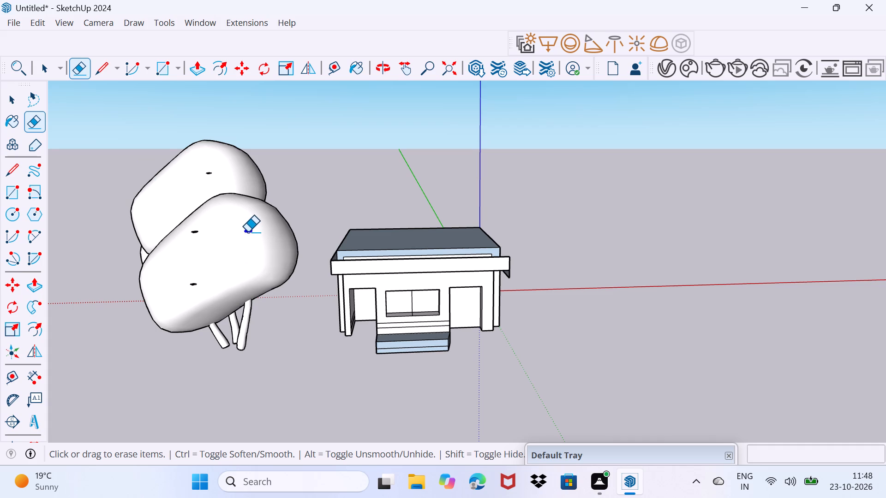
pyautogui.click(191, 287)
pyautogui.click(193, 282)
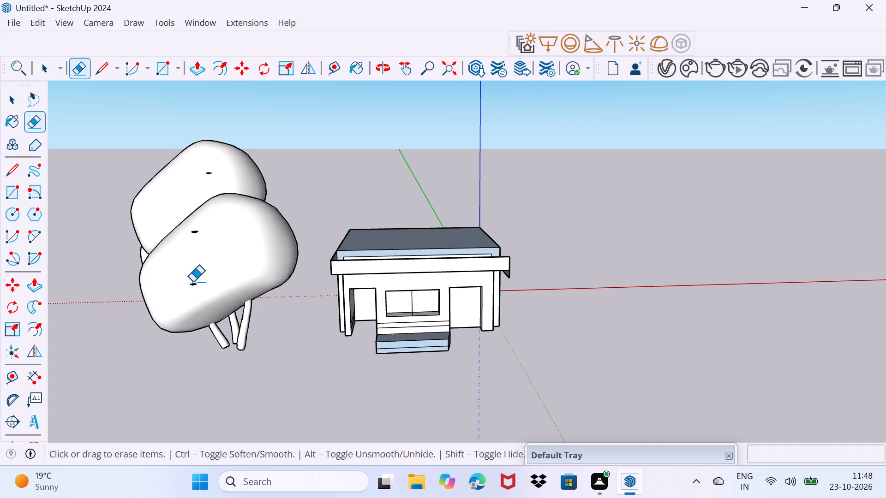
pyautogui.click(193, 282)
pyautogui.click(193, 282)
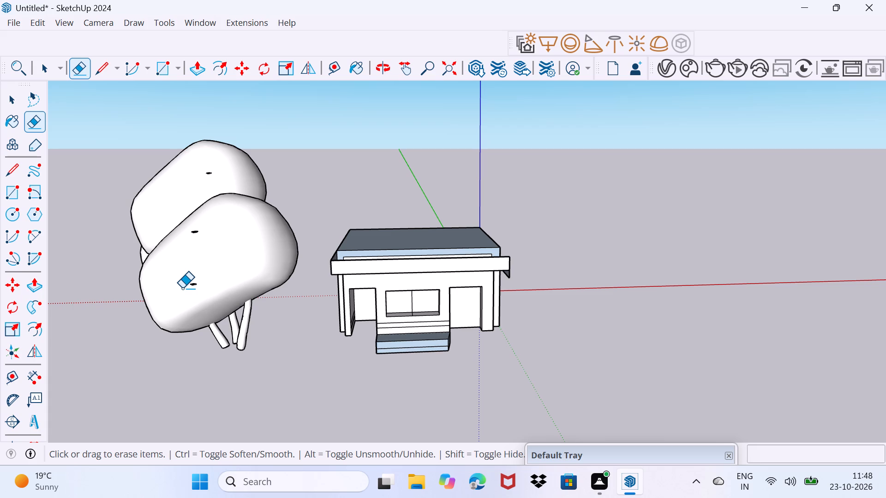
# Raise the building's roof face by about 13' 4" with Push/Pull to form an upper storey.
pyautogui.click(28, 283)
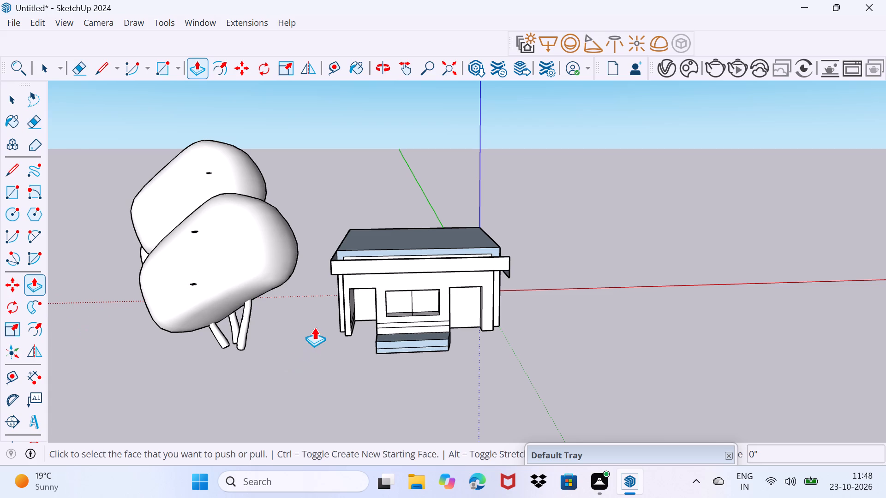
pyautogui.moveTo(341, 249); pyautogui.dragTo(347, 148)
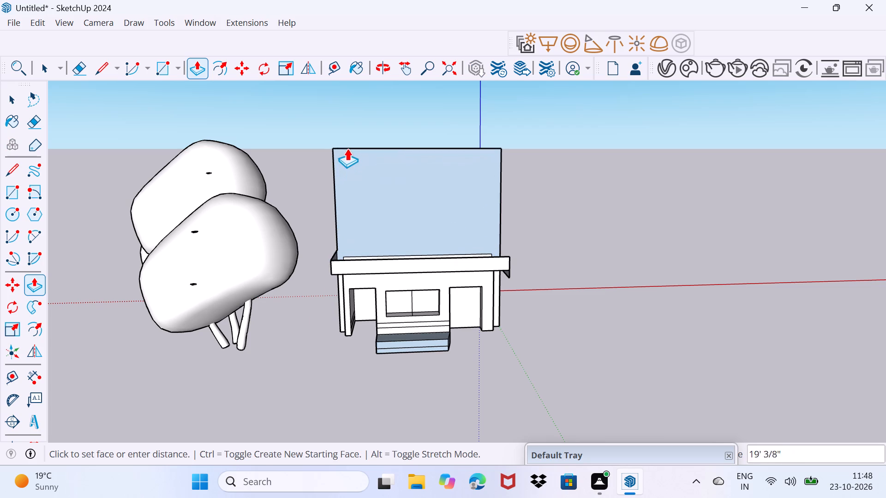
pyautogui.moveTo(347, 148); pyautogui.dragTo(348, 84)
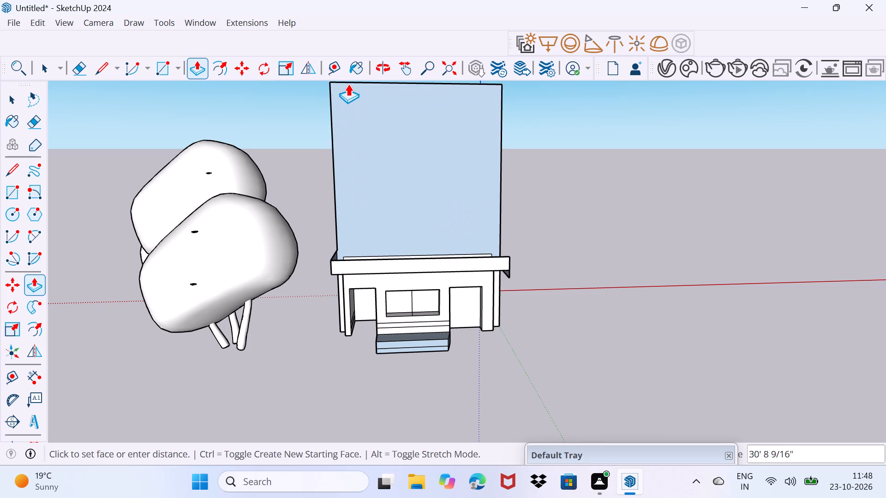
pyautogui.moveTo(348, 84); pyautogui.dragTo(345, 176)
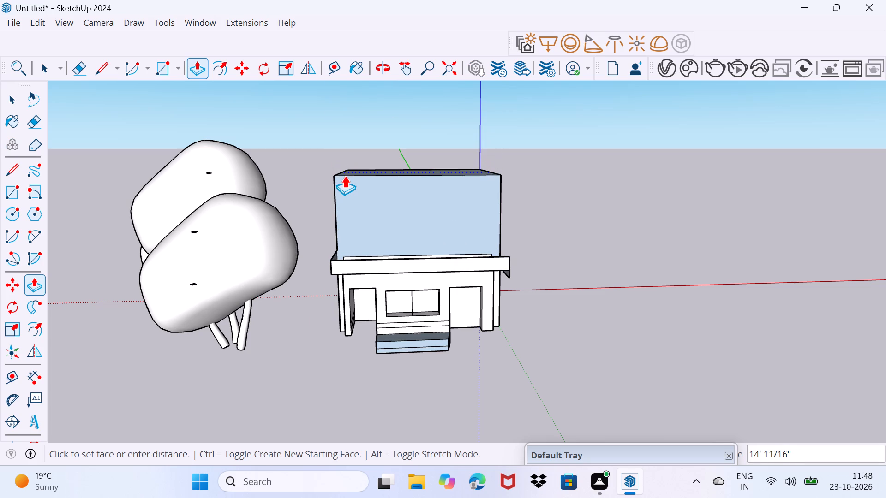
pyautogui.moveTo(345, 176); pyautogui.dragTo(345, 179)
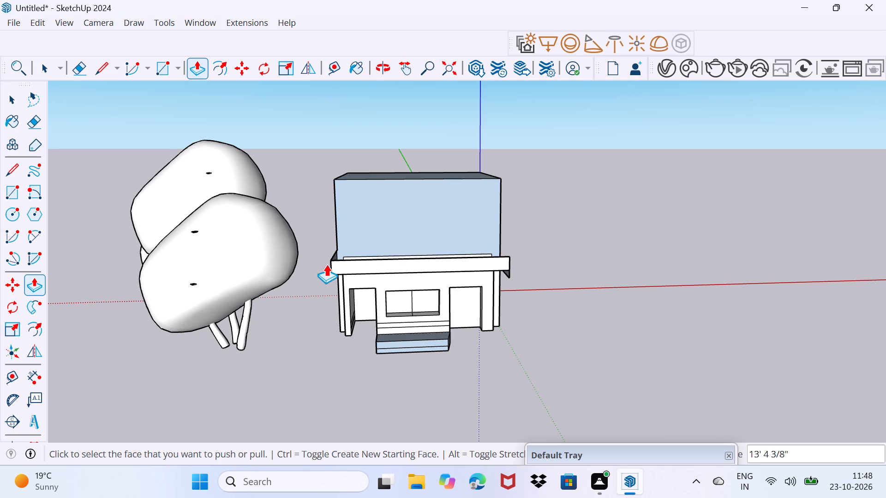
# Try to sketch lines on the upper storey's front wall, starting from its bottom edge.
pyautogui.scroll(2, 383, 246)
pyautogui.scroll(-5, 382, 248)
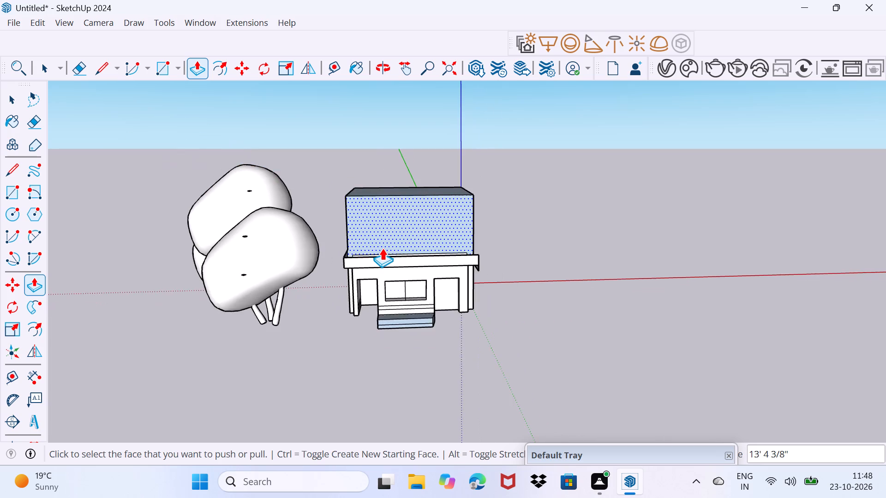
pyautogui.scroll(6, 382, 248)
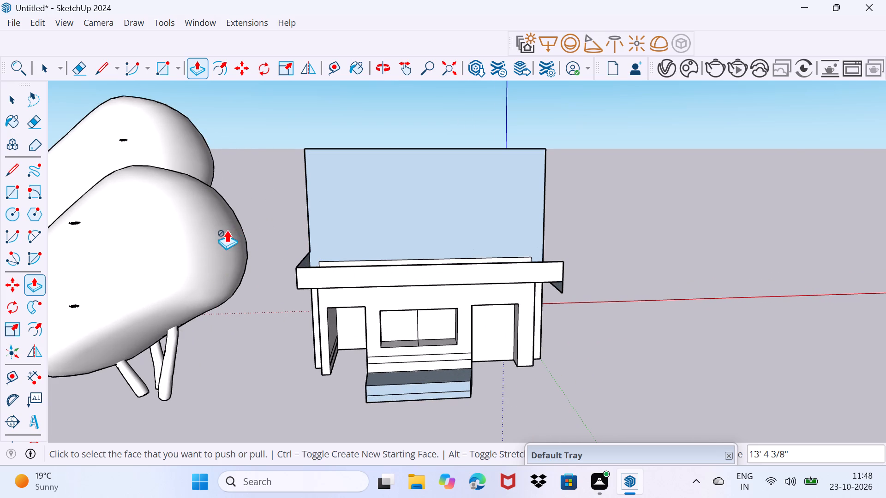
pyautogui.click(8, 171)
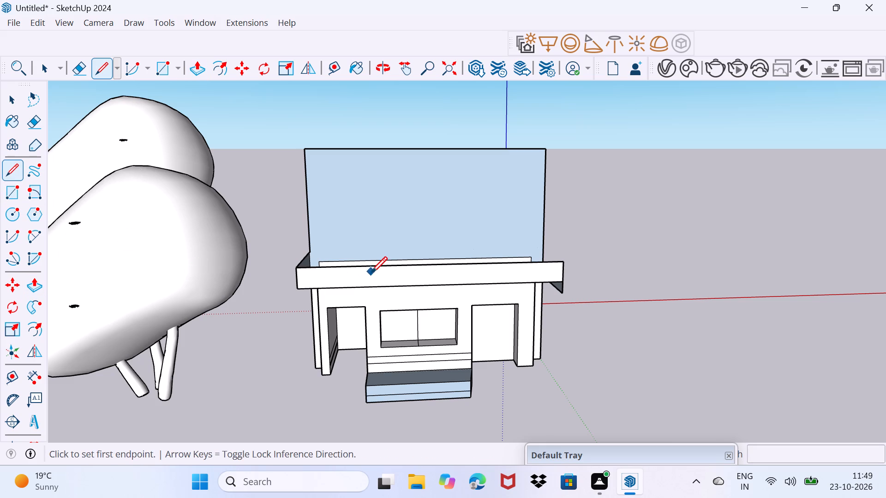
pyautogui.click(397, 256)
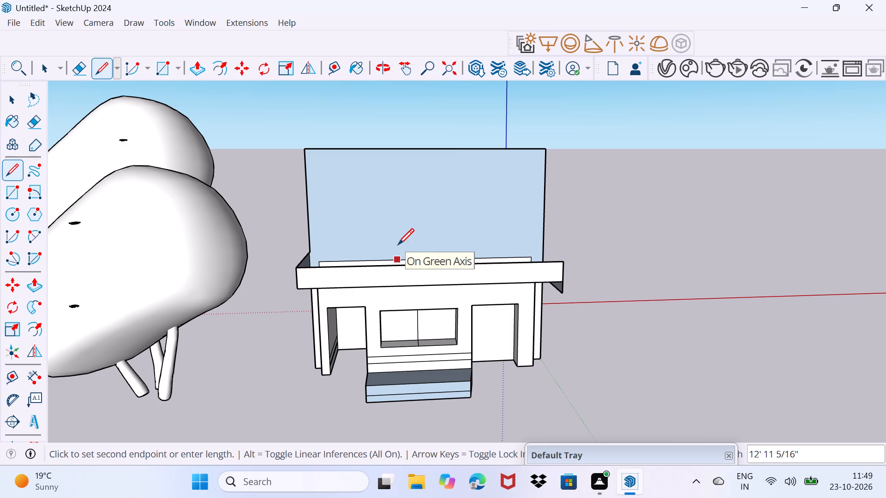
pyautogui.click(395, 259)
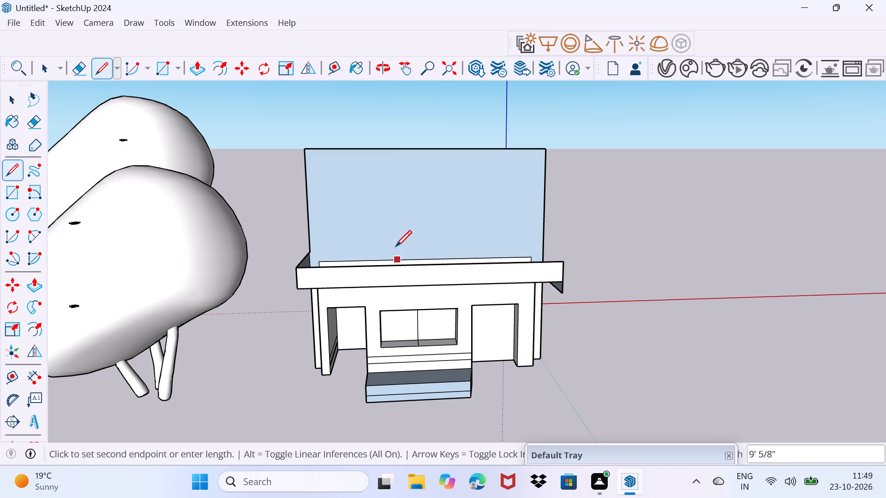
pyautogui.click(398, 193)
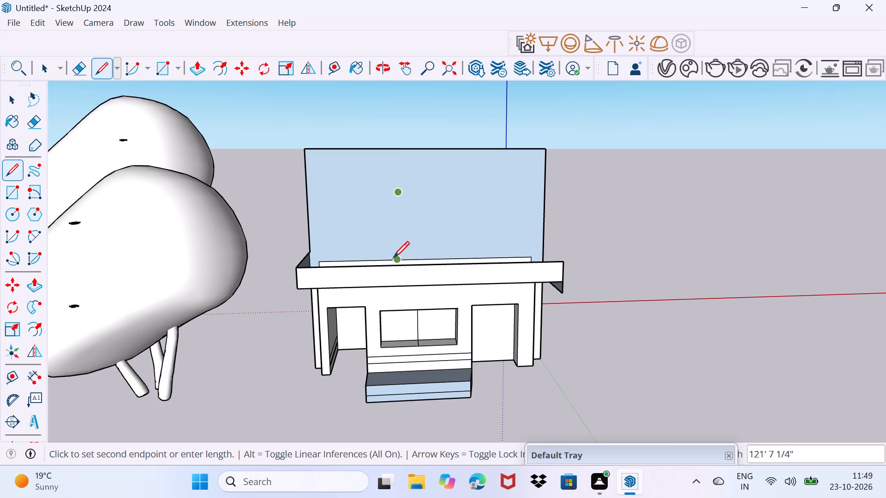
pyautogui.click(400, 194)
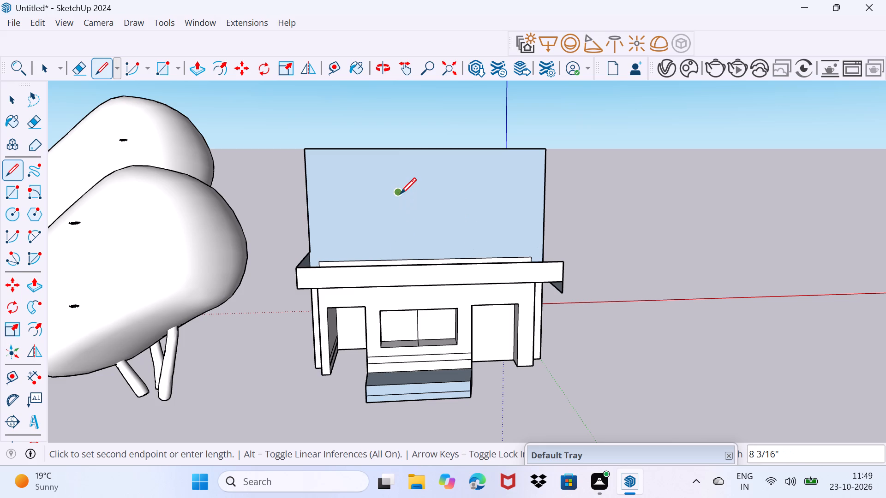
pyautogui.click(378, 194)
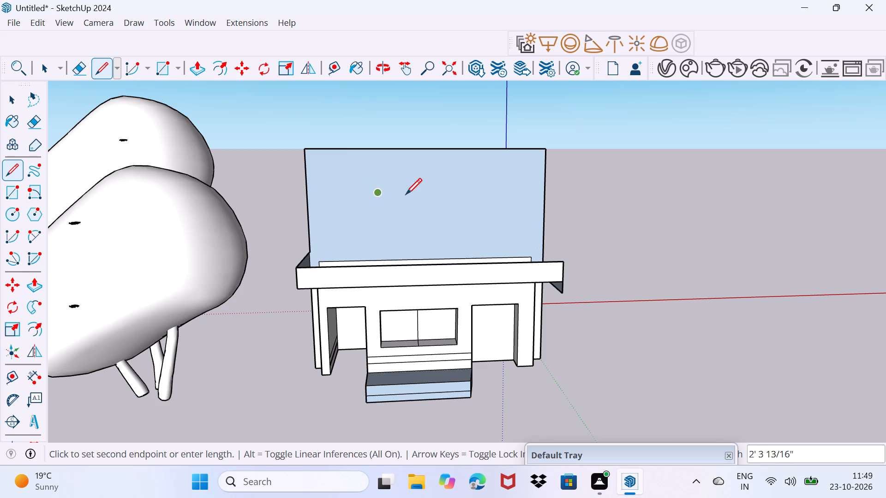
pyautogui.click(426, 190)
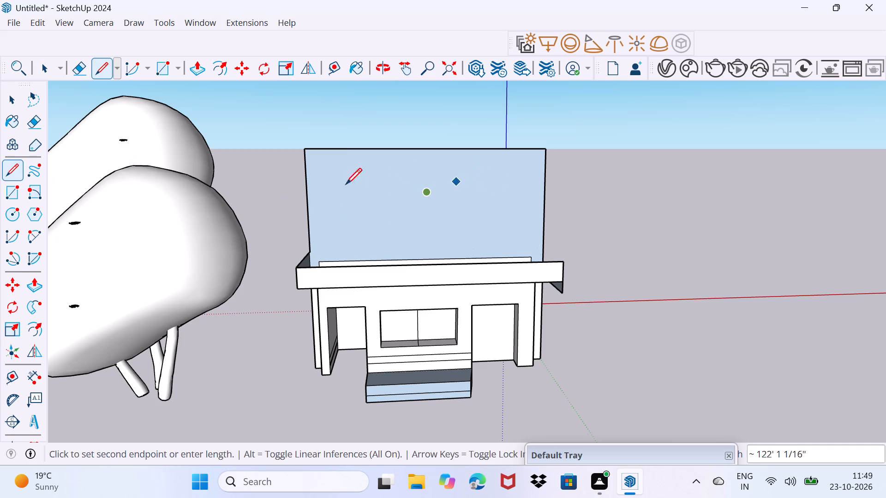
# Outline a central doorway about 12' 8" wide and 10' 4" high on the upper storey's front wall, reaching down to the ledge.
pyautogui.click(15, 162)
pyautogui.click(379, 183)
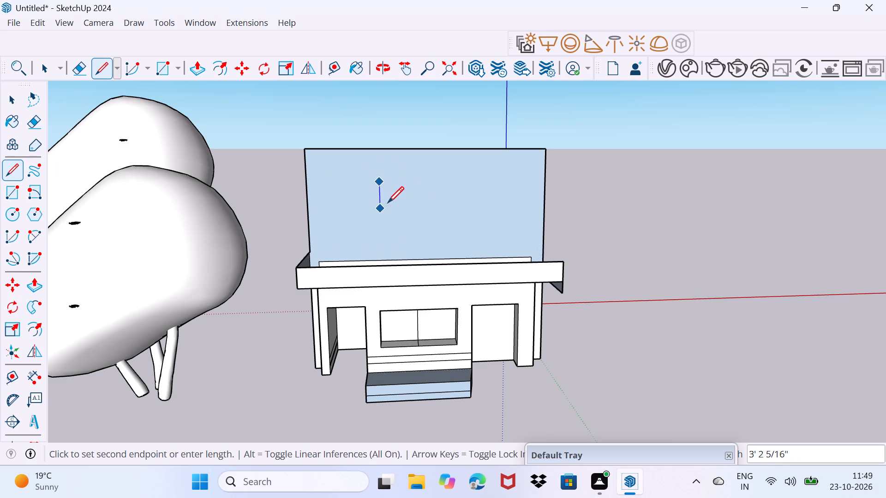
pyautogui.click(386, 184)
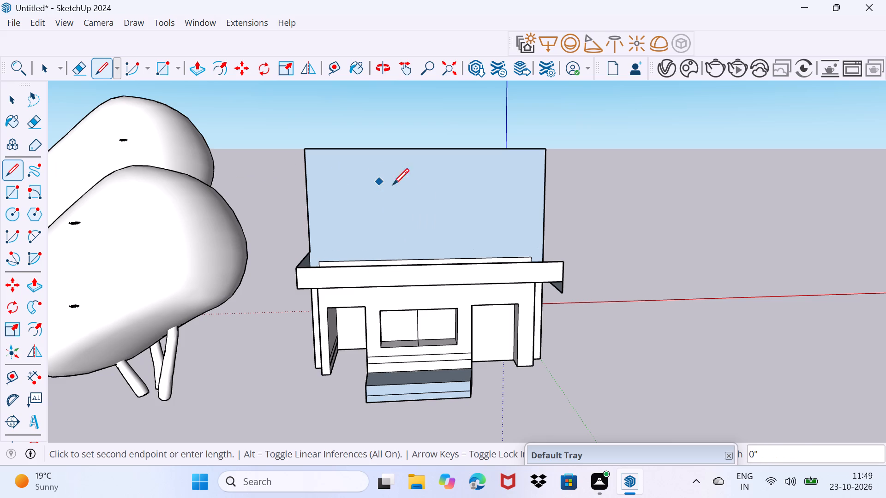
pyautogui.click(476, 182)
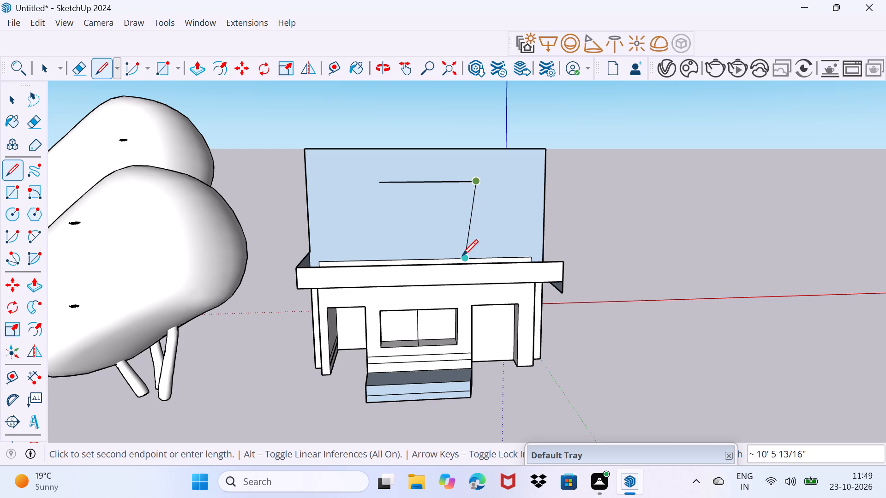
pyautogui.click(473, 256)
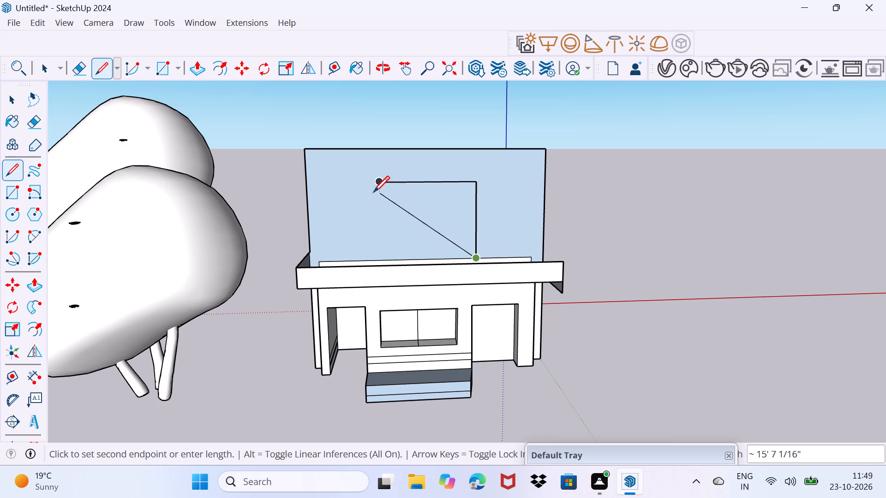
pyautogui.click(375, 256)
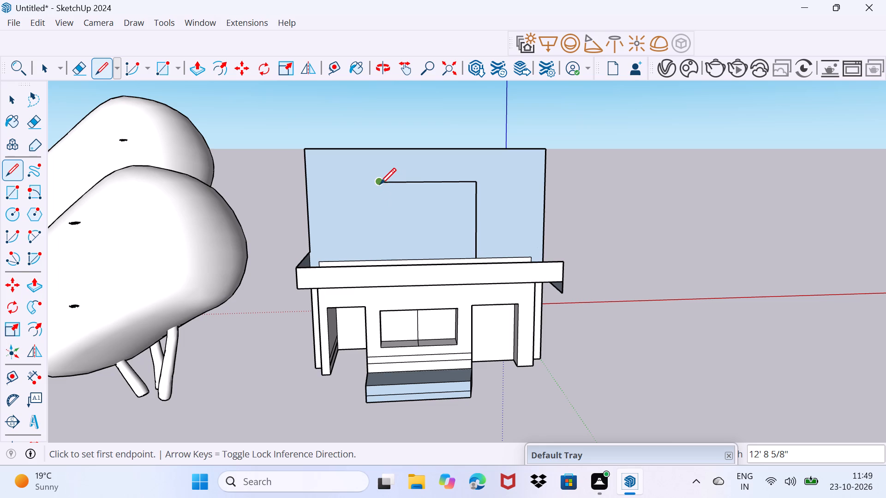
pyautogui.click(373, 180)
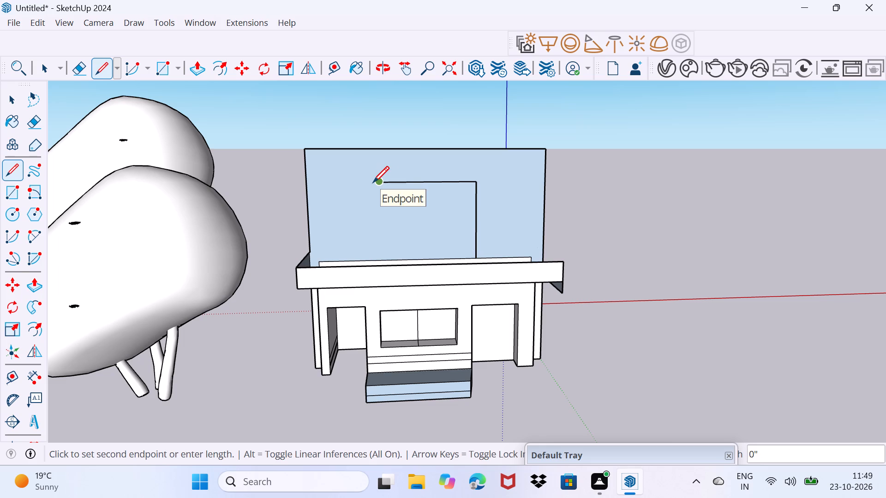
pyautogui.click(373, 182)
pyautogui.click(377, 180)
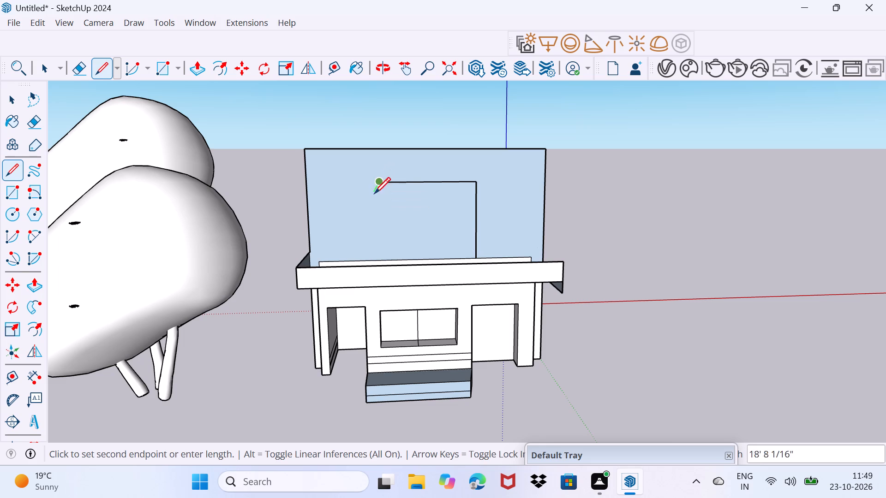
pyautogui.click(376, 258)
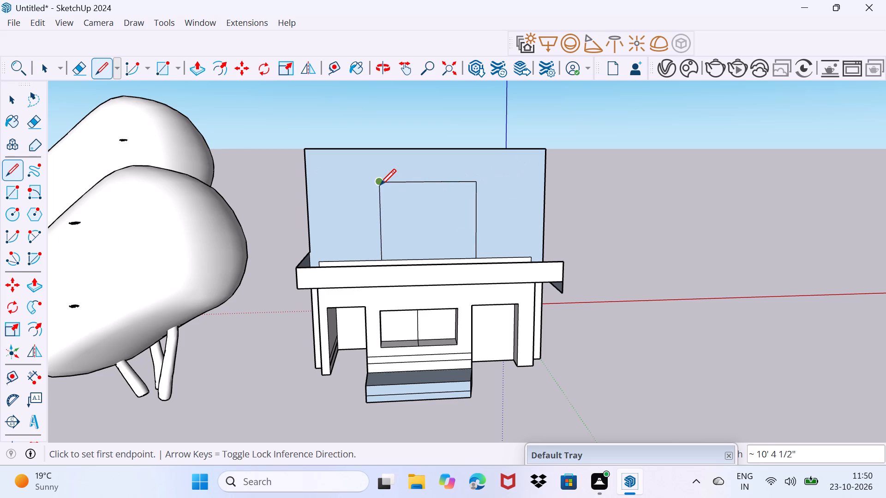
# Draw a horizontal line across the upper doorway, just below its top edge.
pyautogui.click(364, 186)
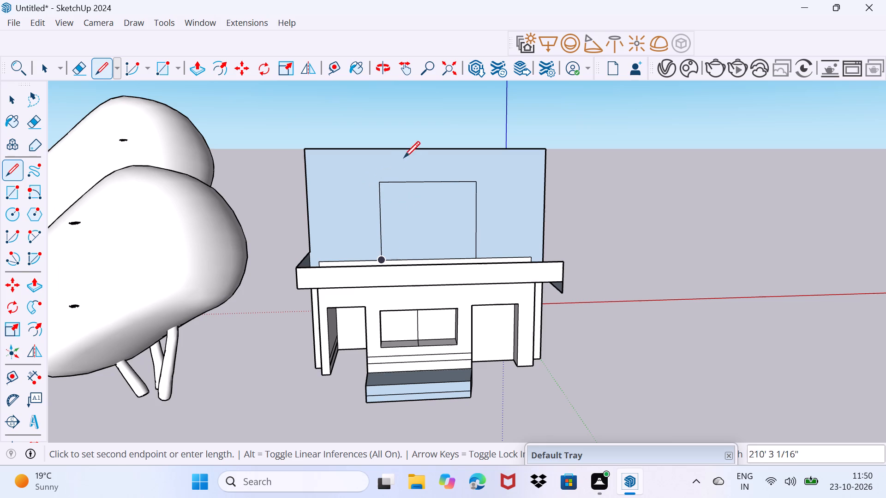
pyautogui.click(470, 191)
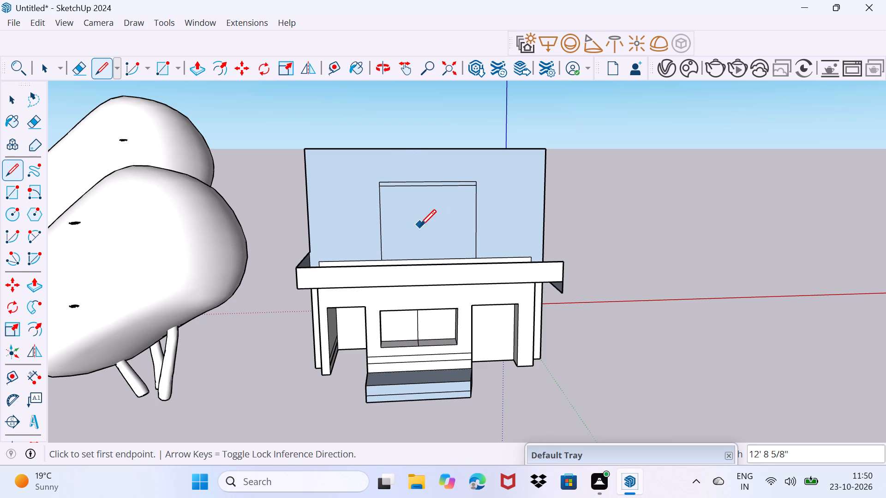
# Draw two slanted lines about 10' long from the upper doorway's bottom corners, leaning inward to the line below its top edge.
pyautogui.click(385, 259)
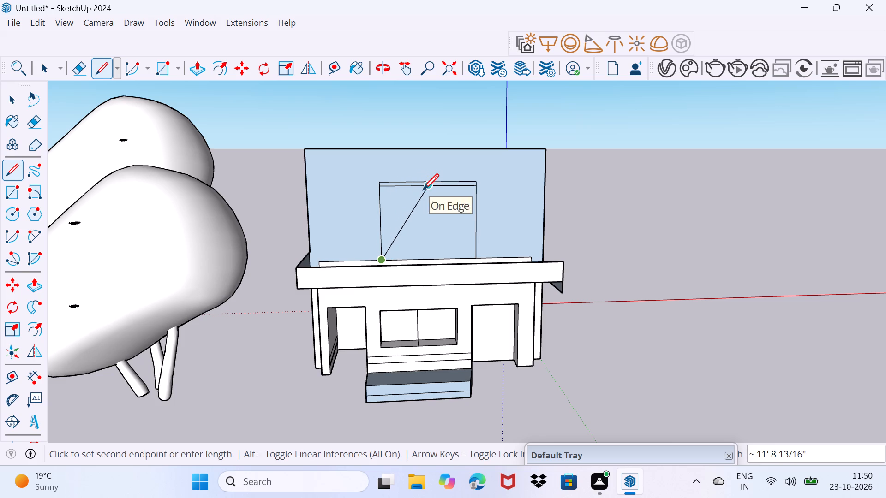
pyautogui.click(396, 190)
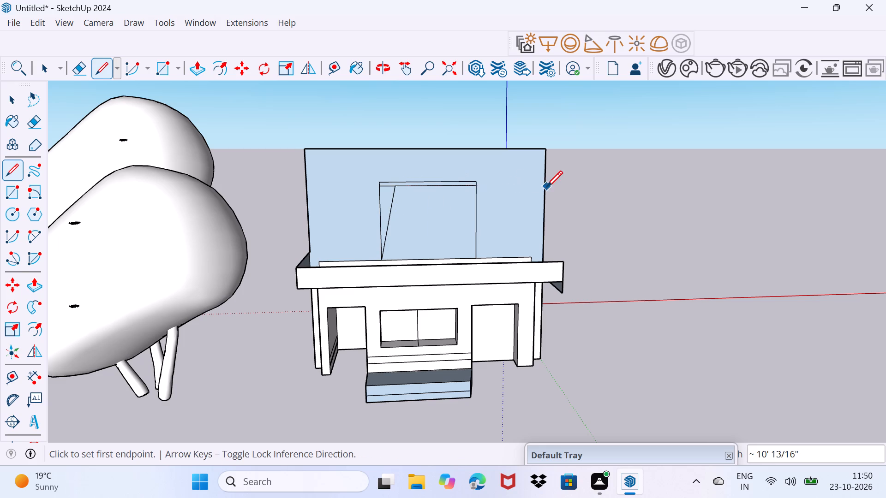
pyautogui.click(458, 189)
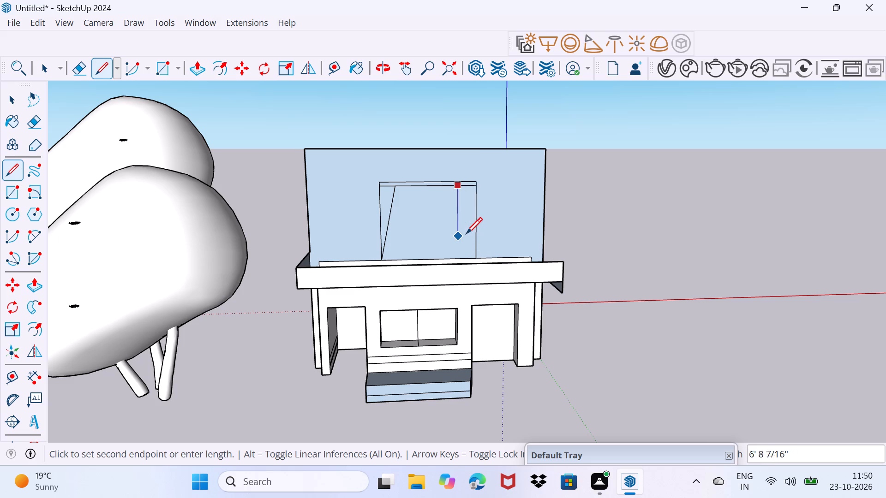
pyautogui.click(458, 190)
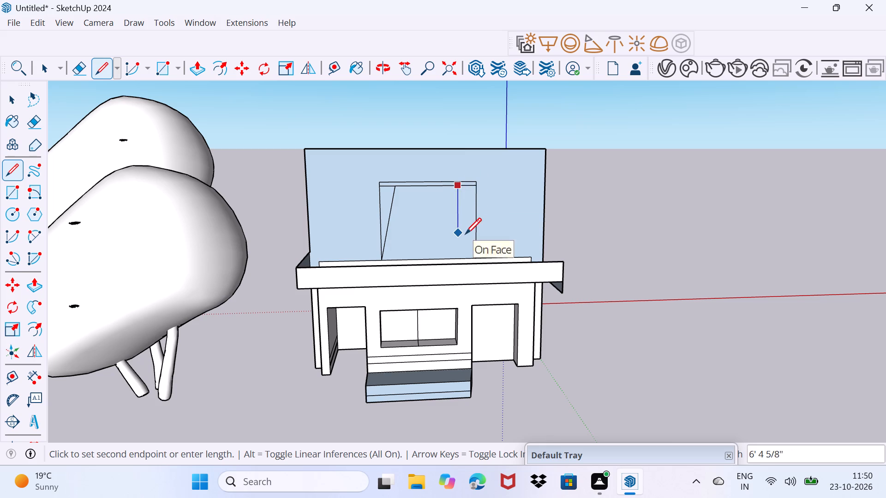
pyautogui.click(461, 186)
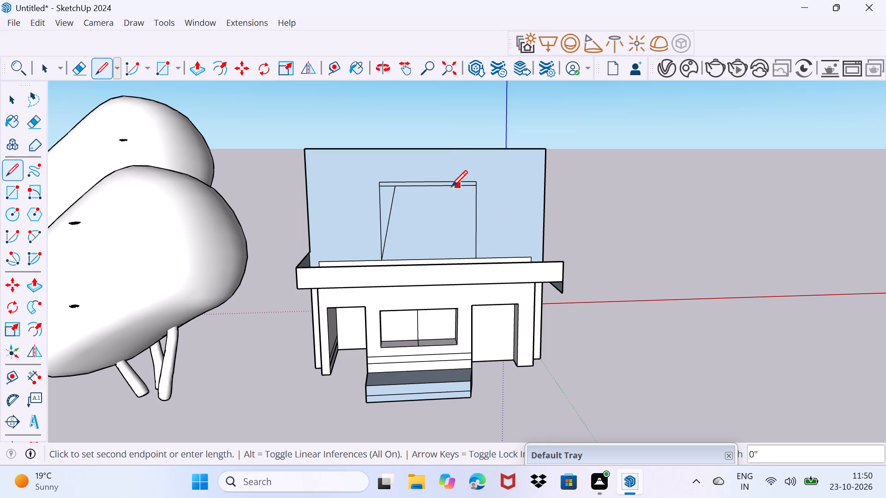
pyautogui.click(451, 186)
pyautogui.click(468, 185)
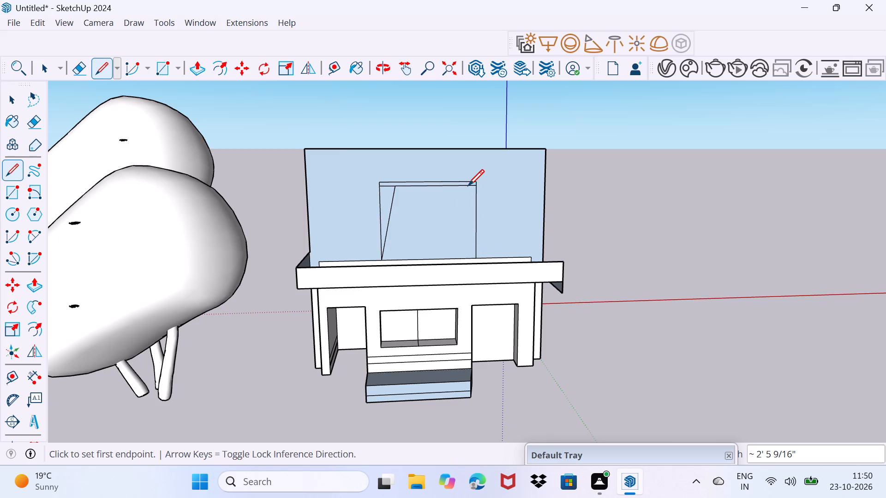
pyautogui.click(476, 255)
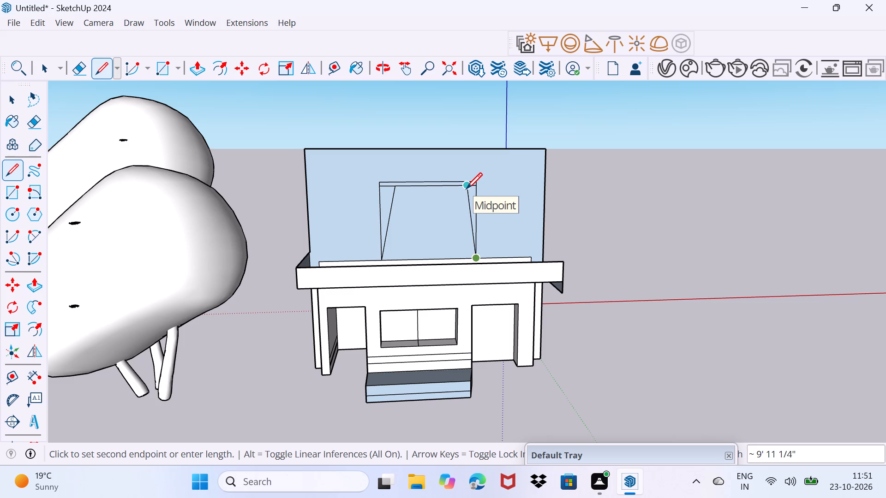
pyautogui.click(464, 189)
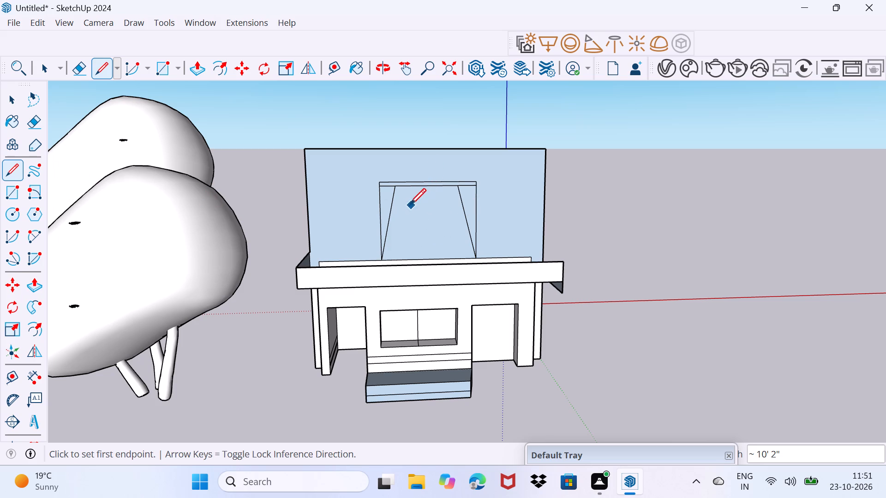
# Outline a window about 4' 9" wide and 6' 9" high on the upper front wall, left of the central doorway.
pyautogui.click(362, 188)
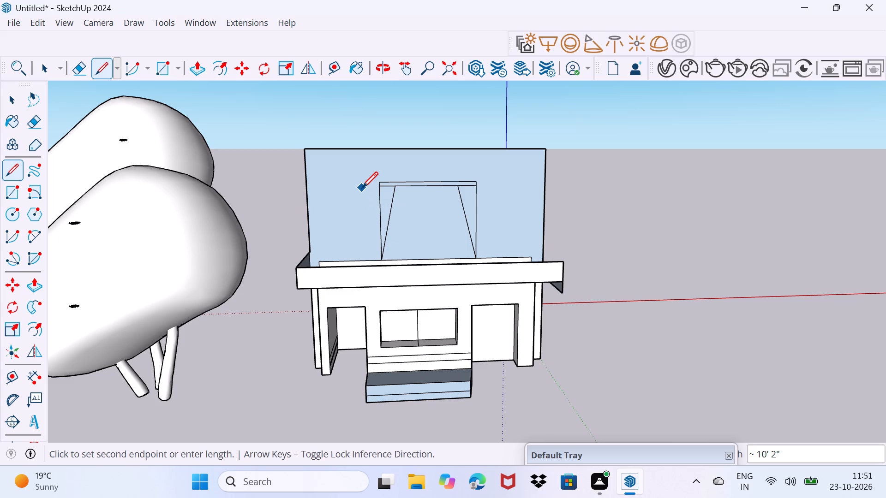
pyautogui.click(369, 239)
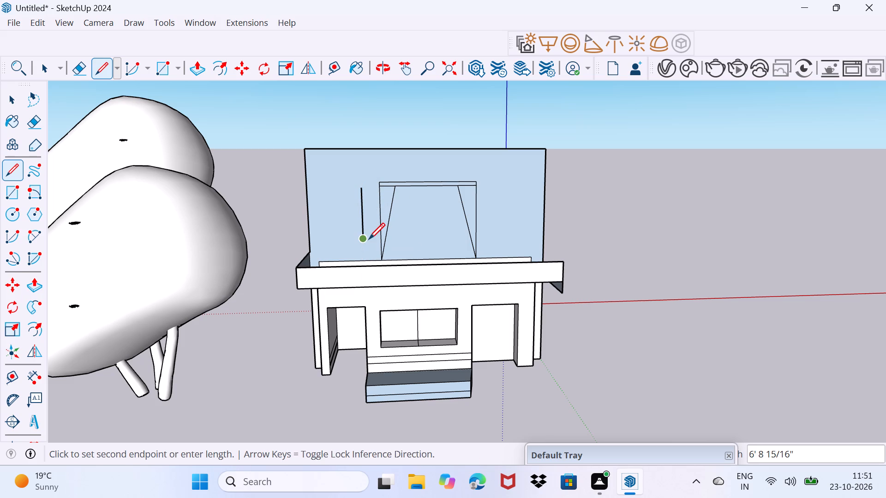
pyautogui.click(326, 236)
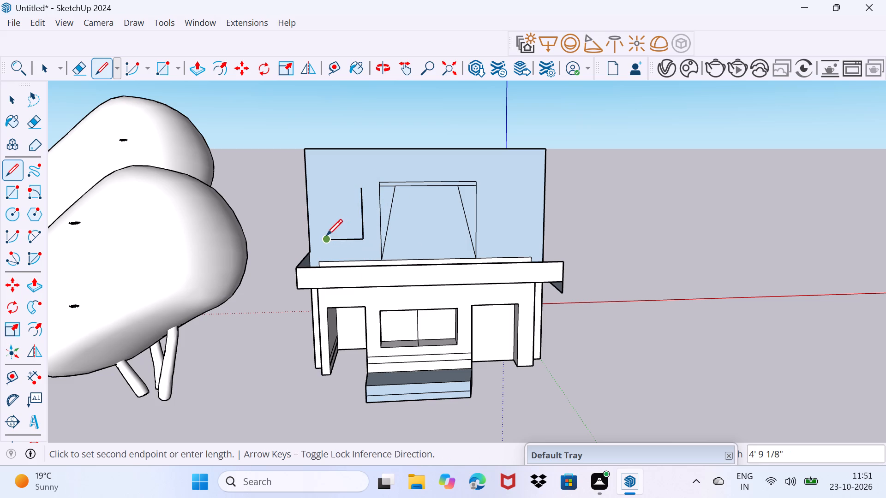
pyautogui.click(332, 193)
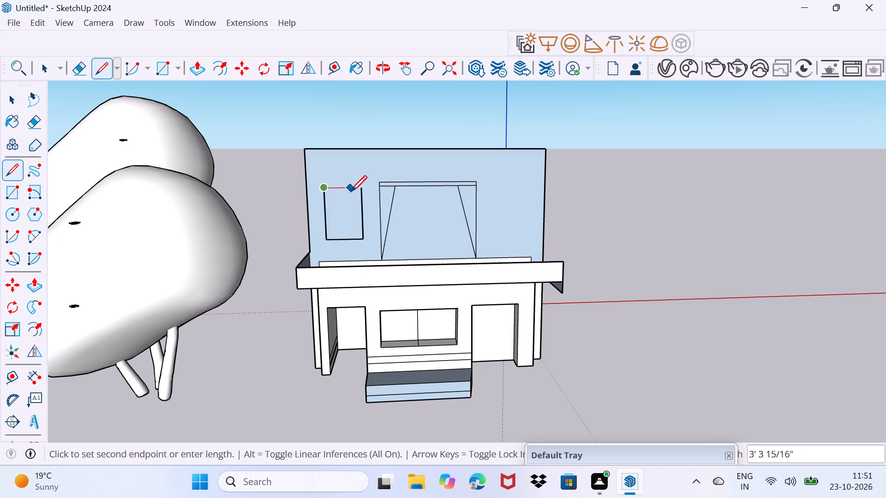
pyautogui.click(356, 191)
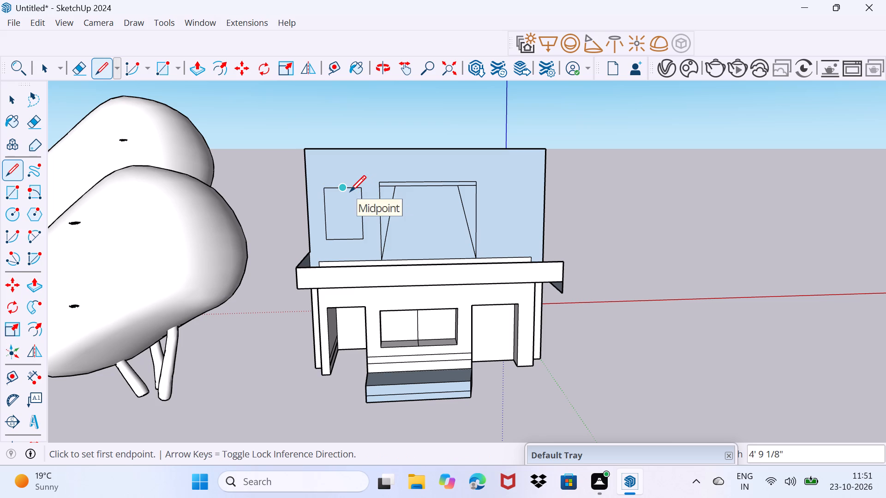
# Divide the upper storey's left window into four panes with vertical and horizontal lines through its midpoints.
pyautogui.click(349, 191)
pyautogui.click(346, 241)
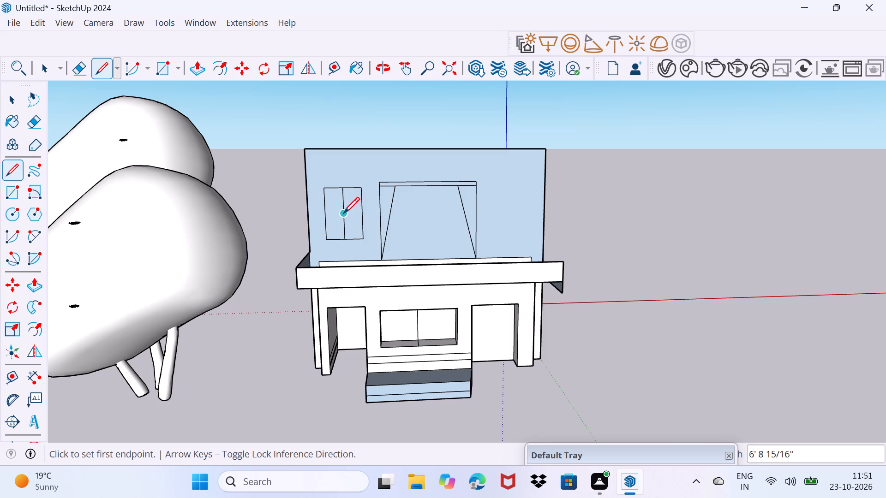
pyautogui.click(346, 208)
pyautogui.click(361, 209)
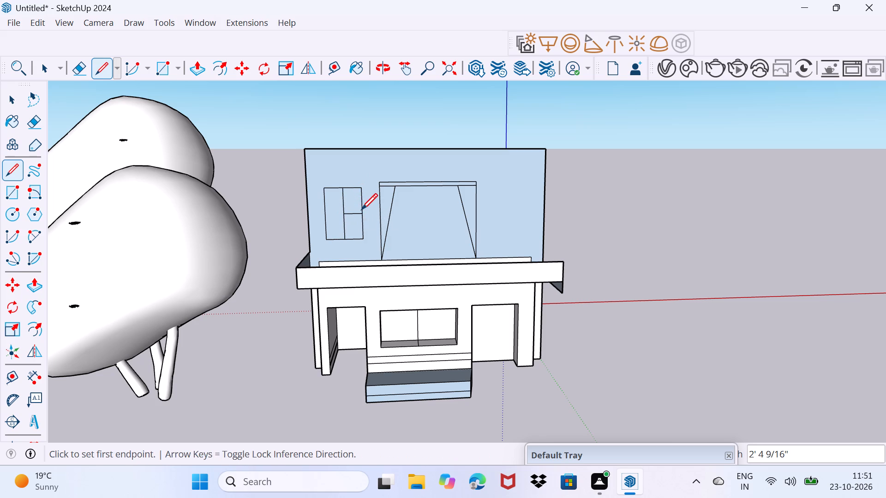
pyautogui.click(328, 215)
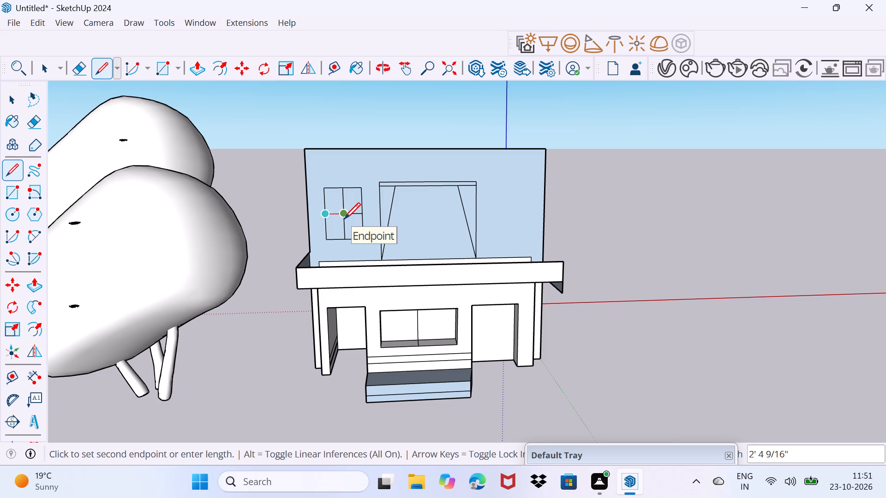
pyautogui.click(346, 214)
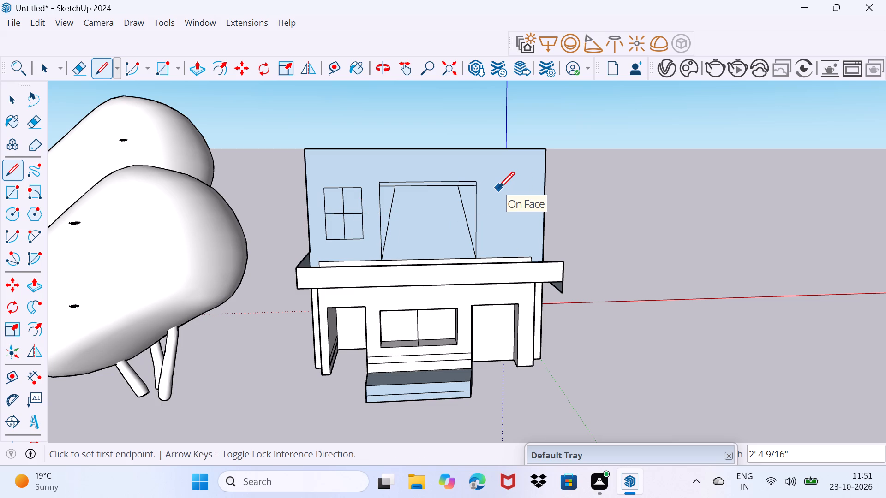
# Outline a matching window about 6' 9" high on the upper front wall, right of the central doorway.
pyautogui.click(493, 188)
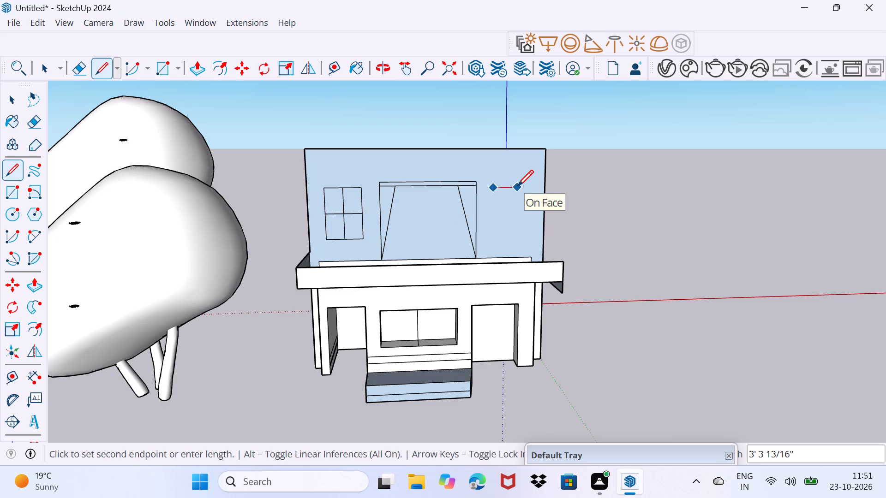
pyautogui.click(534, 186)
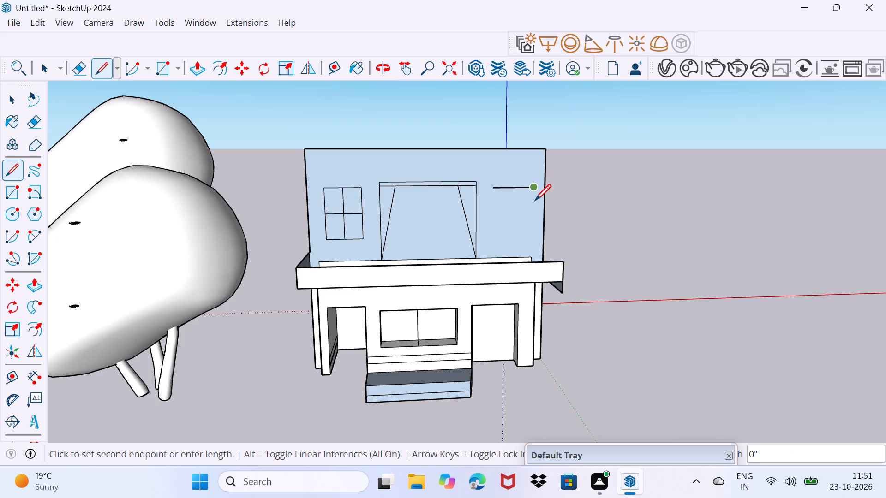
pyautogui.click(535, 237)
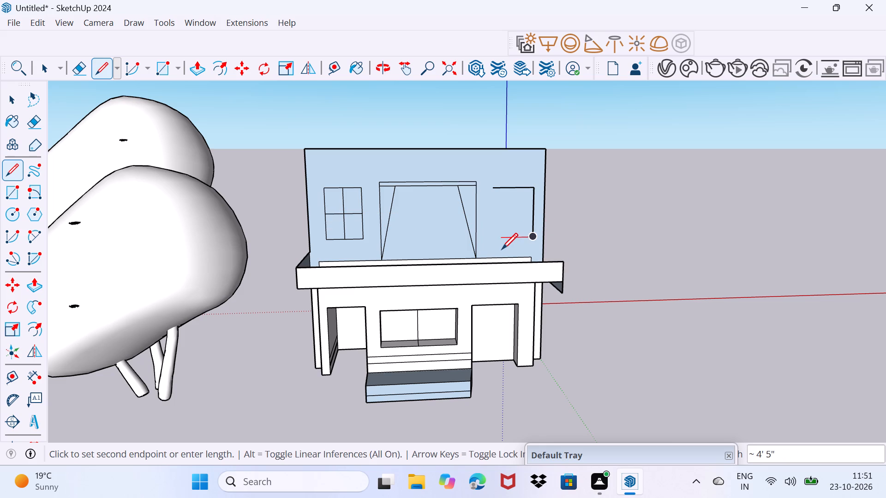
pyautogui.click(500, 245)
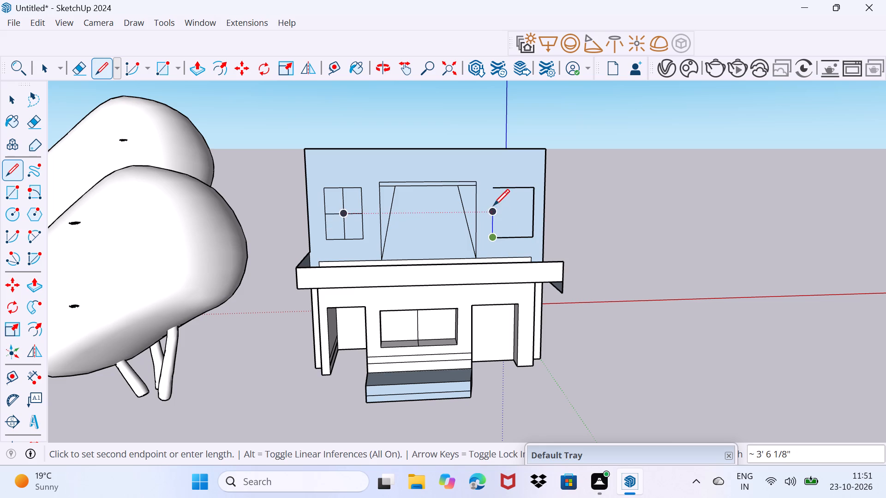
pyautogui.click(496, 193)
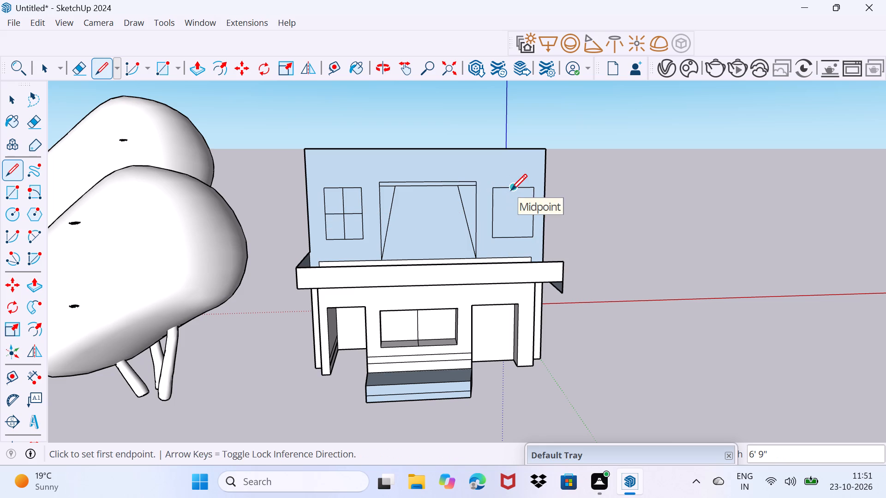
# Divide the upper storey's right window into four panes with vertical and horizontal lines through its midpoints.
pyautogui.click(512, 190)
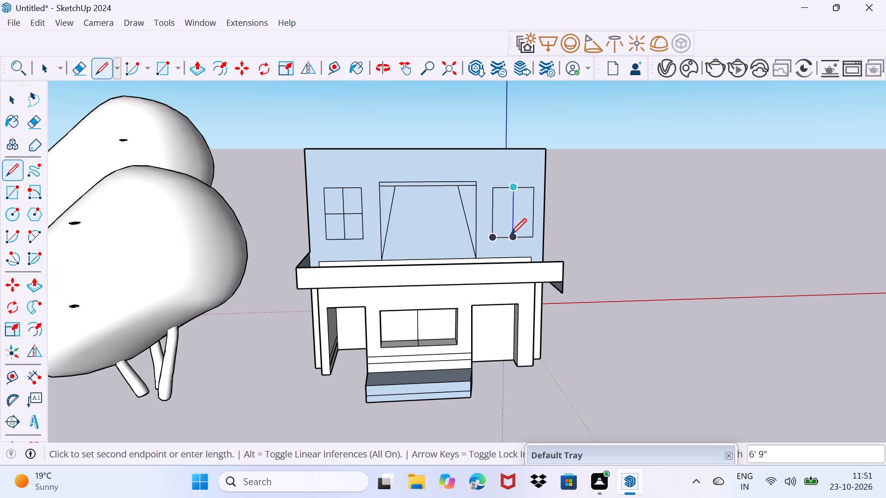
pyautogui.click(510, 235)
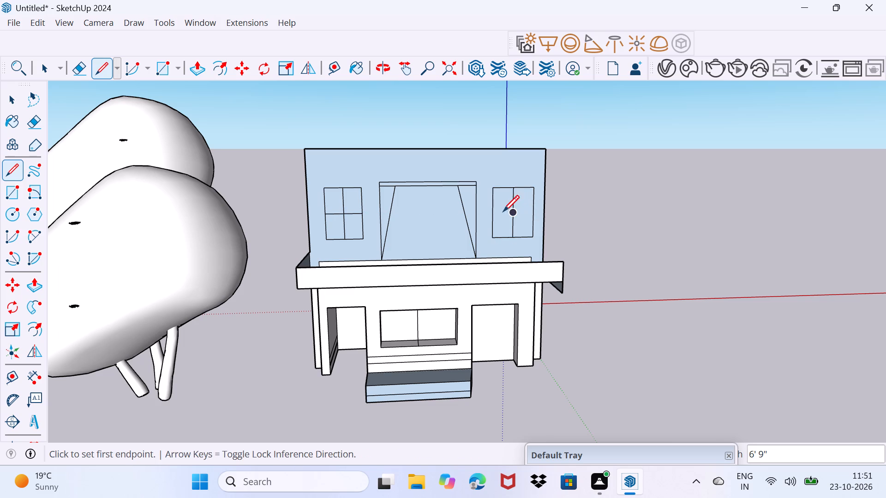
pyautogui.click(496, 213)
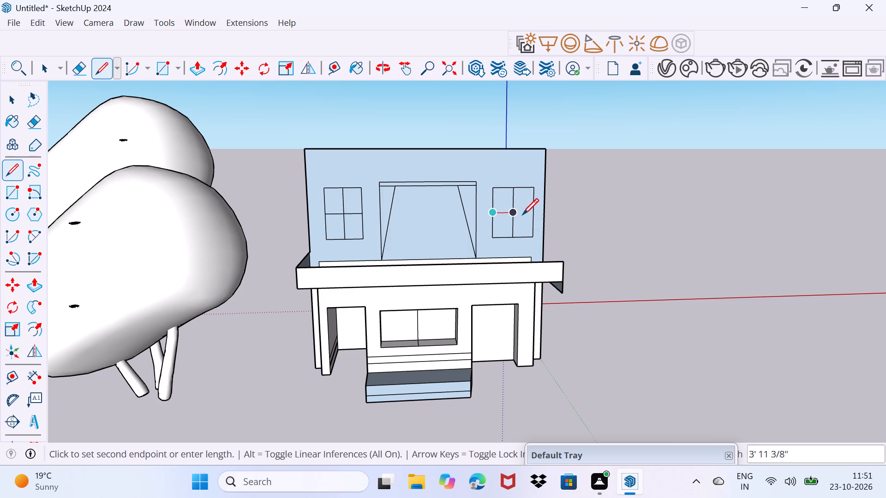
pyautogui.click(532, 214)
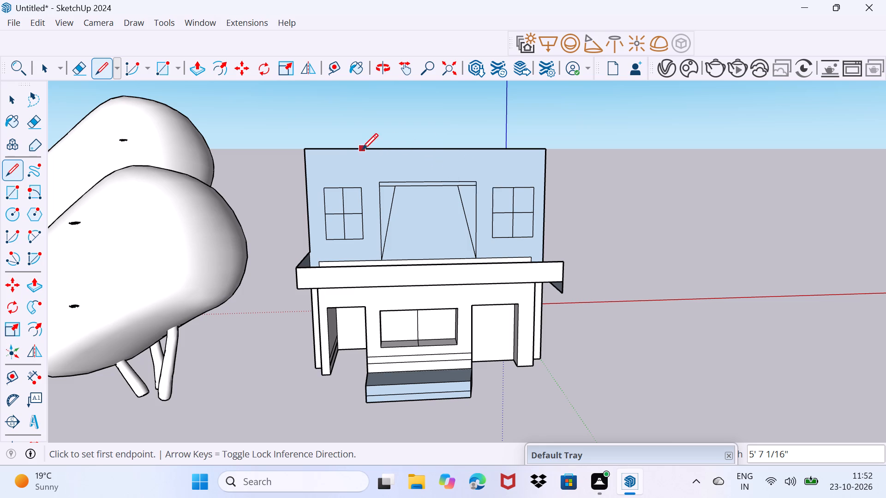
# Draw a rectangle about 31' 4" wide projecting forward from the roof's front edge as an overhang above the upper storey.
pyautogui.middleClick(553, 227)
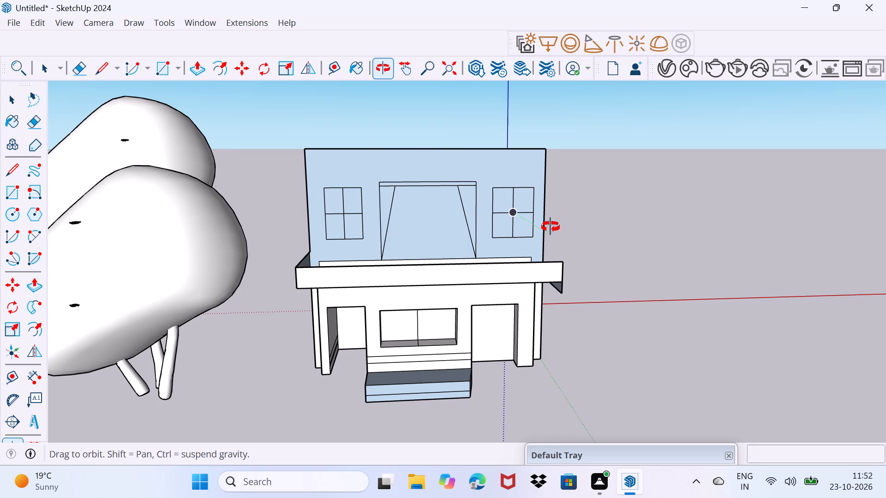
pyautogui.scroll(1, 862, 272)
pyautogui.moveTo(863, 271); pyautogui.dragTo(535, 332, button='middle')
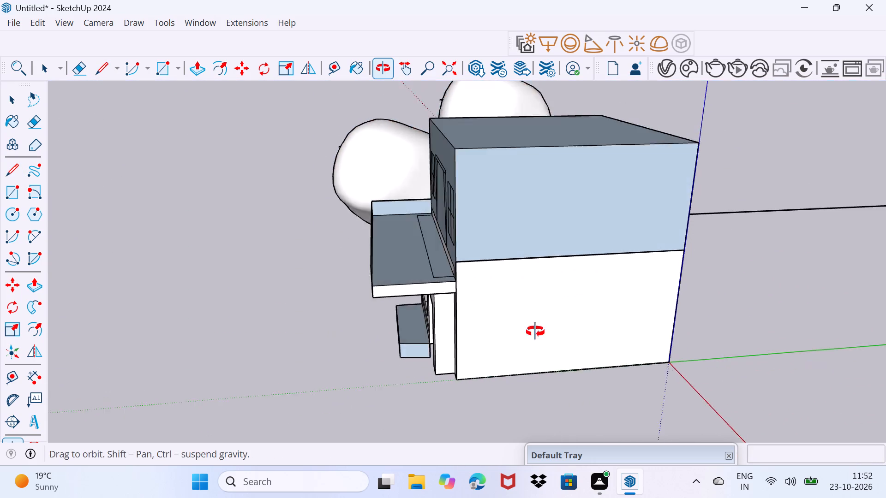
pyautogui.moveTo(535, 332); pyautogui.dragTo(573, 323, button='middle')
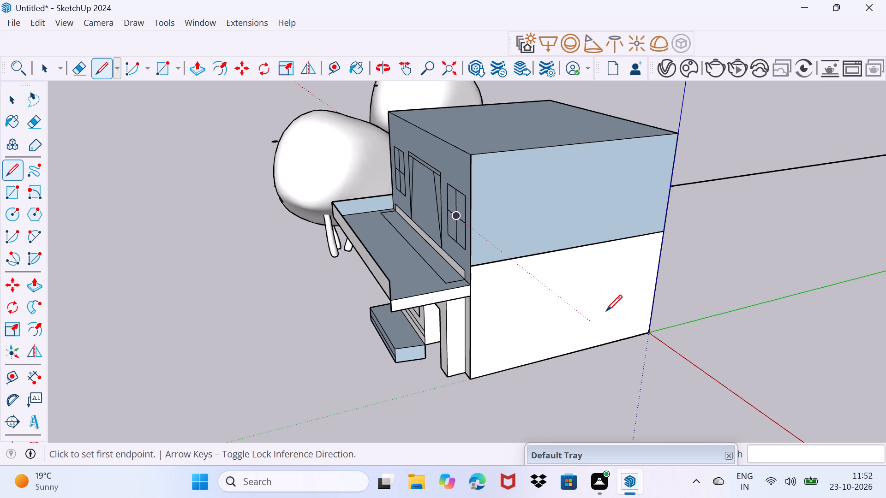
pyautogui.moveTo(620, 308); pyautogui.dragTo(885, 300, button='middle')
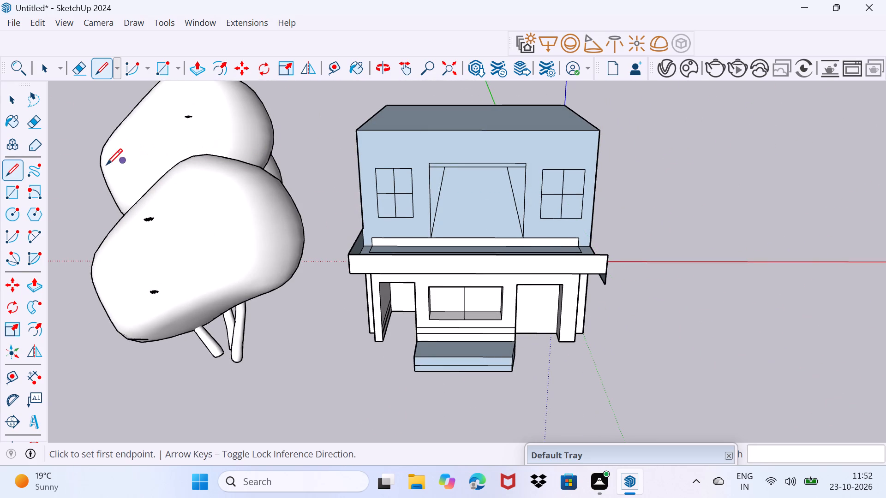
pyautogui.click(14, 201)
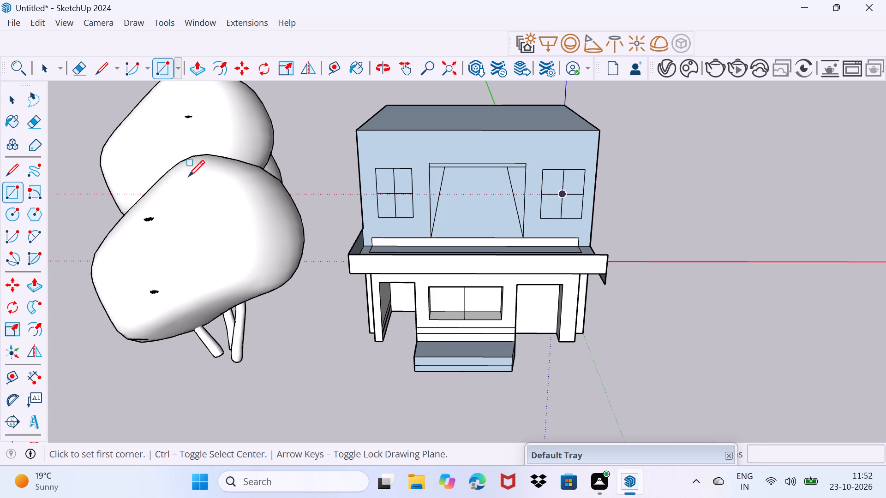
pyautogui.click(353, 136)
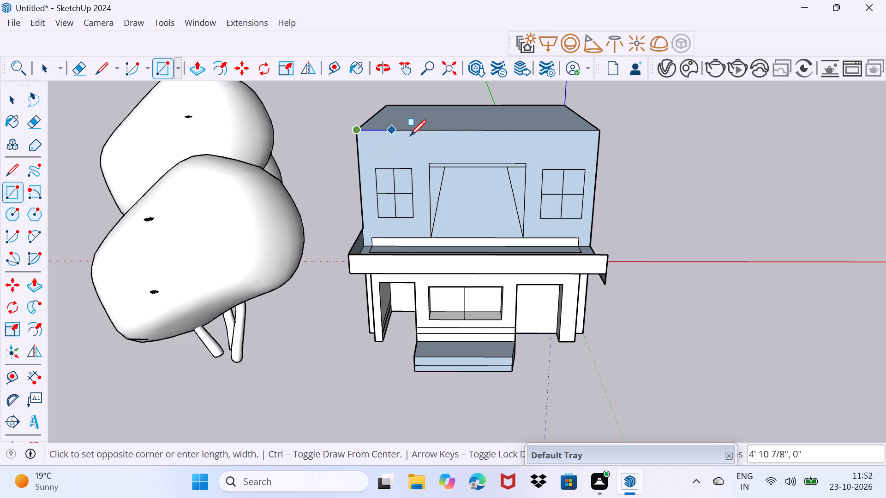
pyautogui.click(602, 133)
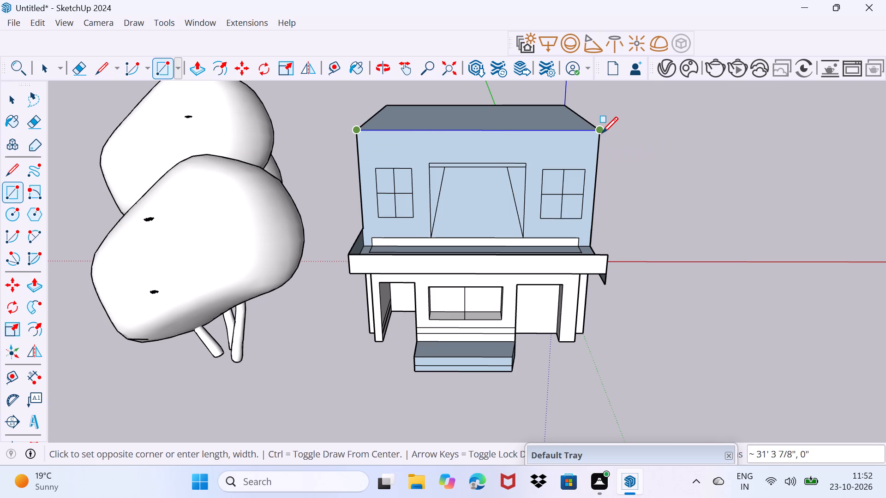
pyautogui.moveTo(602, 133); pyautogui.dragTo(595, 182)
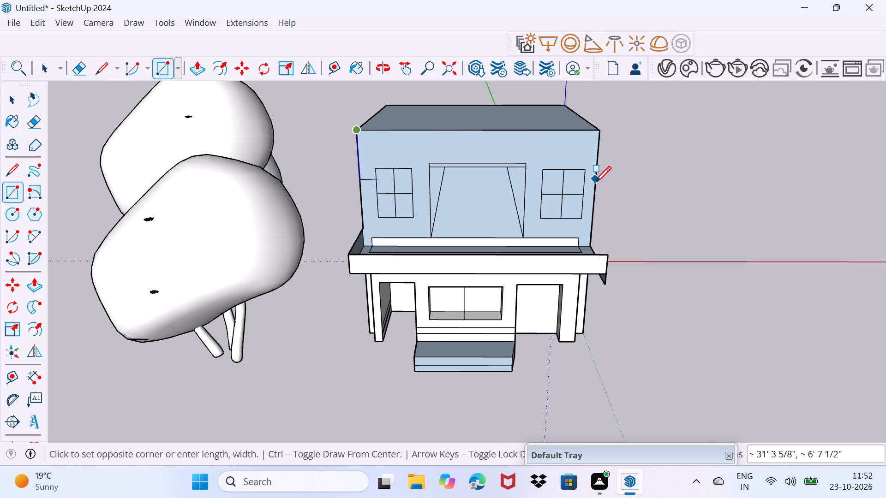
pyautogui.moveTo(595, 182); pyautogui.dragTo(602, 223)
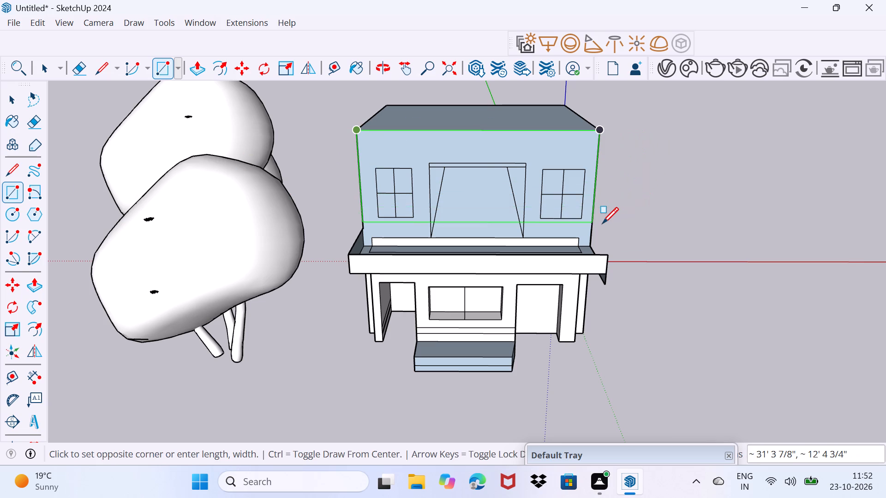
pyautogui.moveTo(602, 223); pyautogui.dragTo(605, 181)
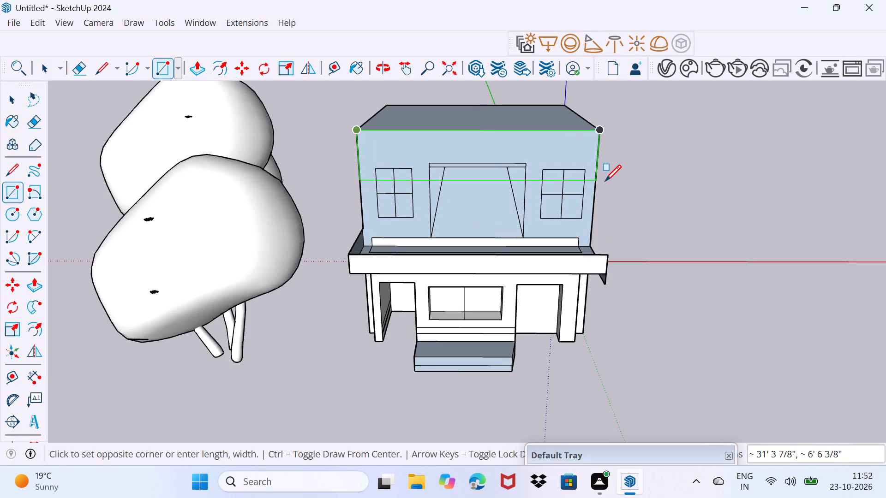
pyautogui.moveTo(605, 181); pyautogui.dragTo(628, 162)
# Draw a rectangle about 10' 3" by 29' 7" on the upper storey's right side wall, reaching up to the roof's rear corner.
pyautogui.moveTo(625, 205); pyautogui.dragTo(857, 161, button='middle')
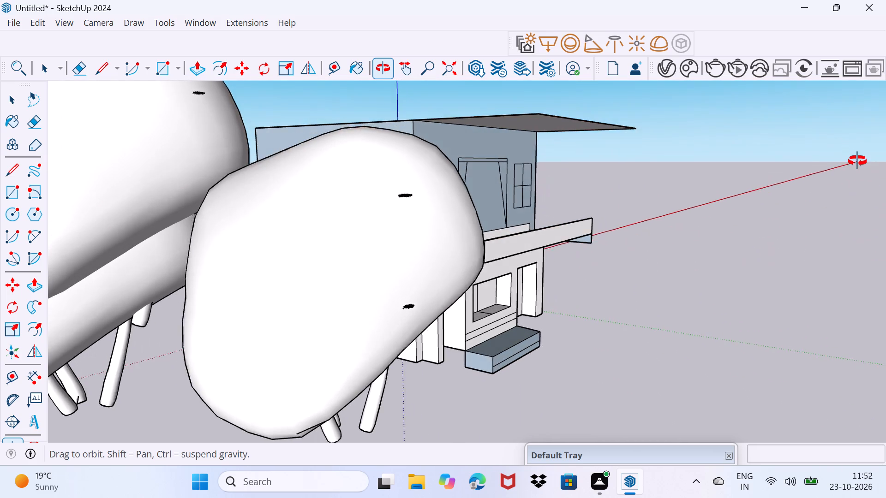
pyautogui.moveTo(857, 161); pyautogui.dragTo(465, 284, button='middle')
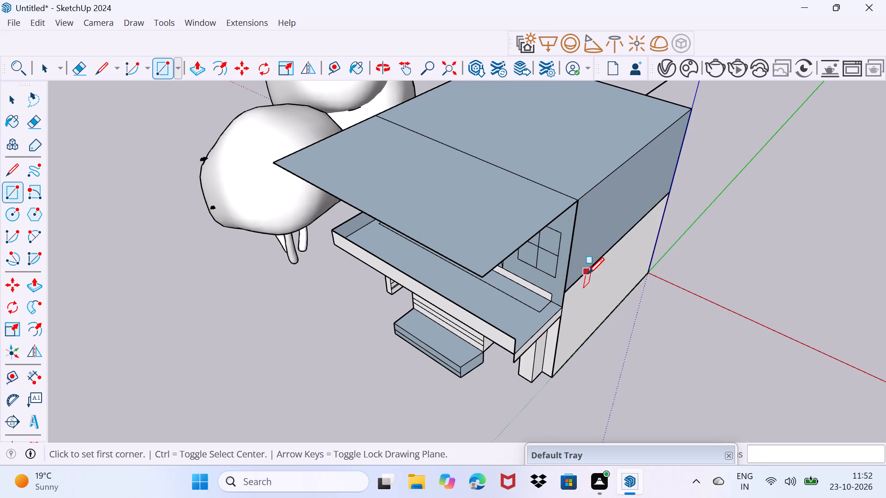
pyautogui.click(569, 273)
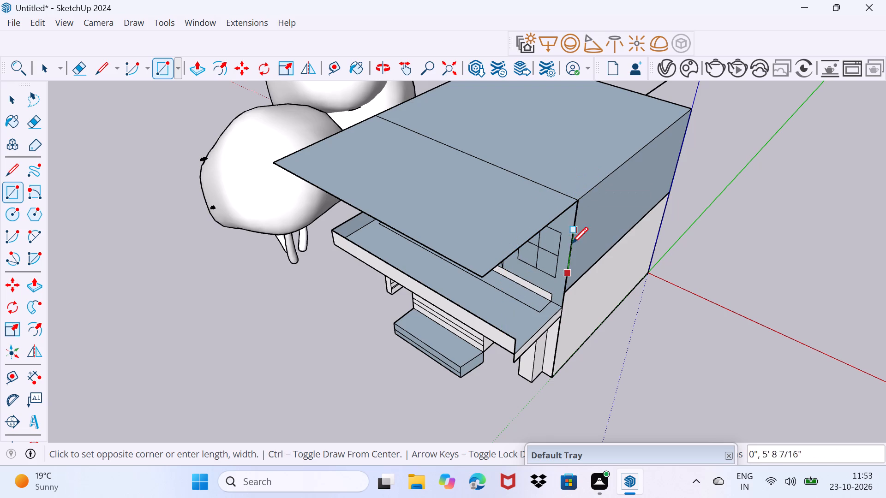
pyautogui.click(566, 268)
pyautogui.click(569, 216)
pyautogui.click(571, 201)
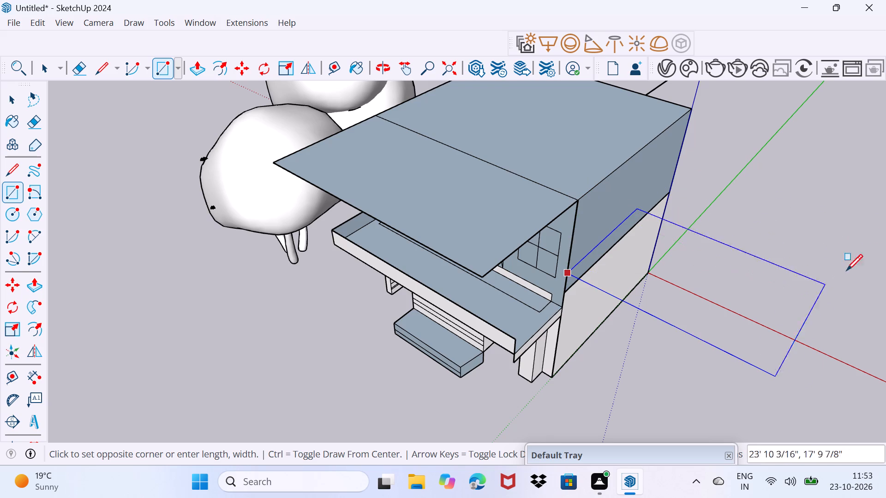
pyautogui.click(727, 136)
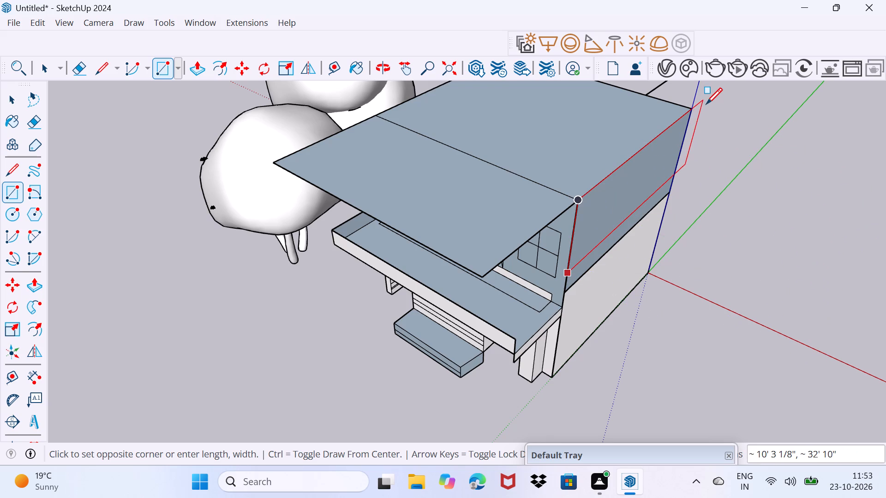
pyautogui.click(696, 110)
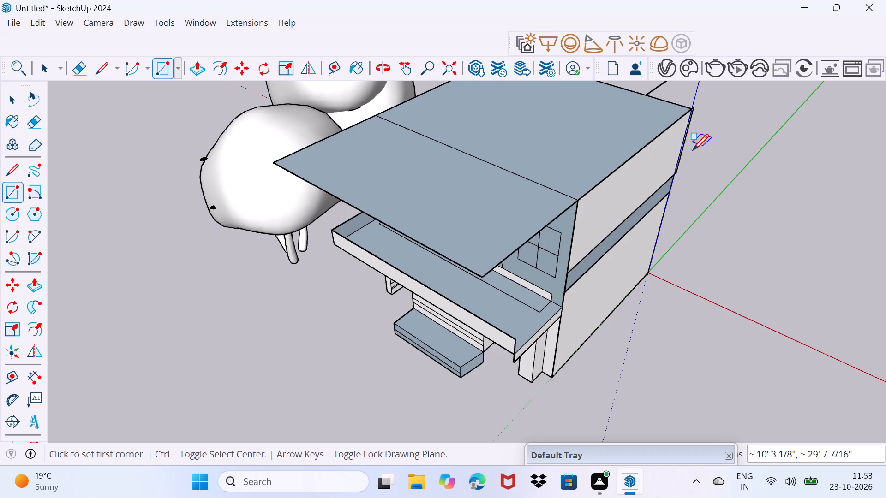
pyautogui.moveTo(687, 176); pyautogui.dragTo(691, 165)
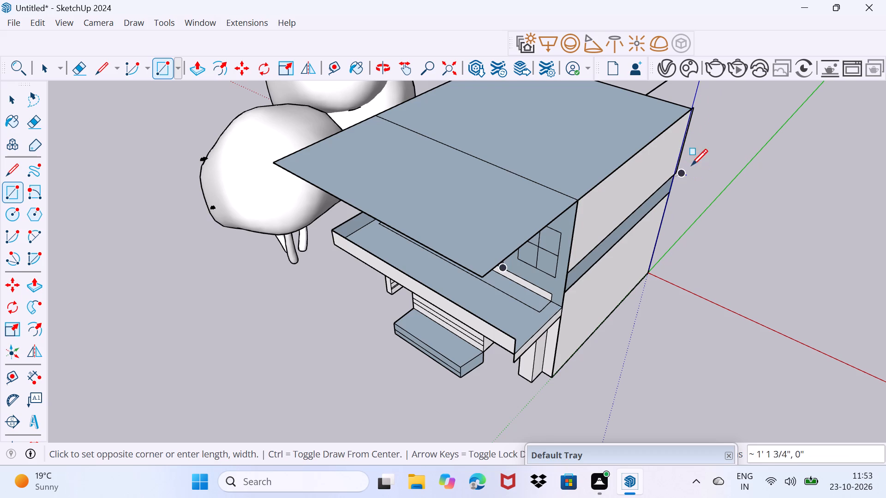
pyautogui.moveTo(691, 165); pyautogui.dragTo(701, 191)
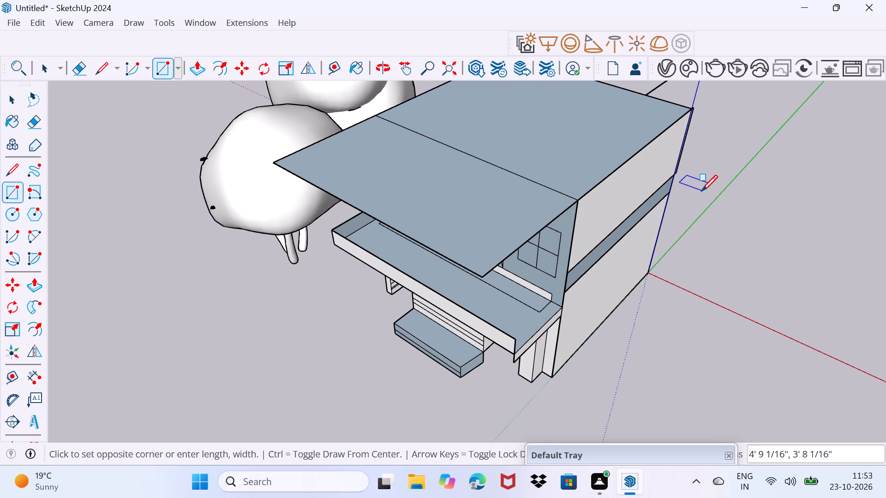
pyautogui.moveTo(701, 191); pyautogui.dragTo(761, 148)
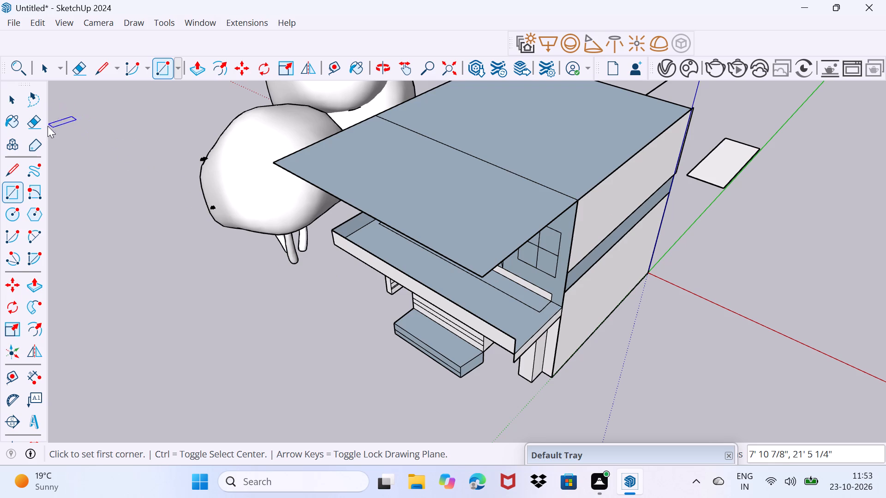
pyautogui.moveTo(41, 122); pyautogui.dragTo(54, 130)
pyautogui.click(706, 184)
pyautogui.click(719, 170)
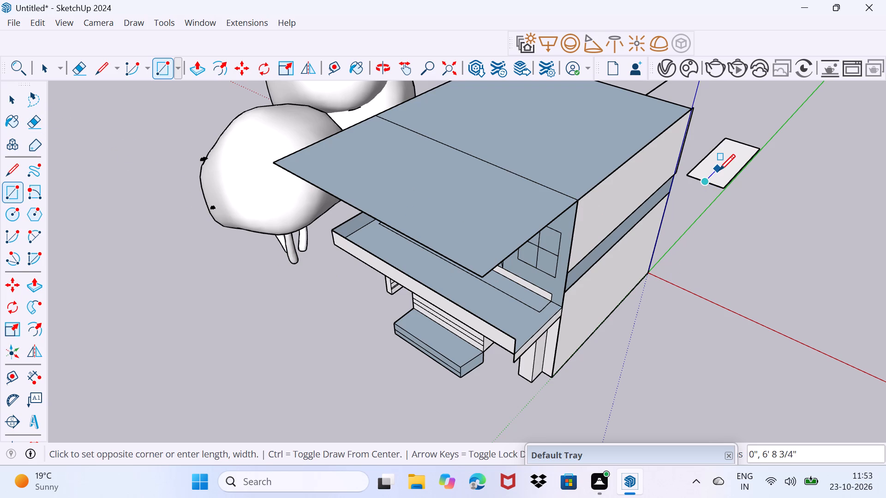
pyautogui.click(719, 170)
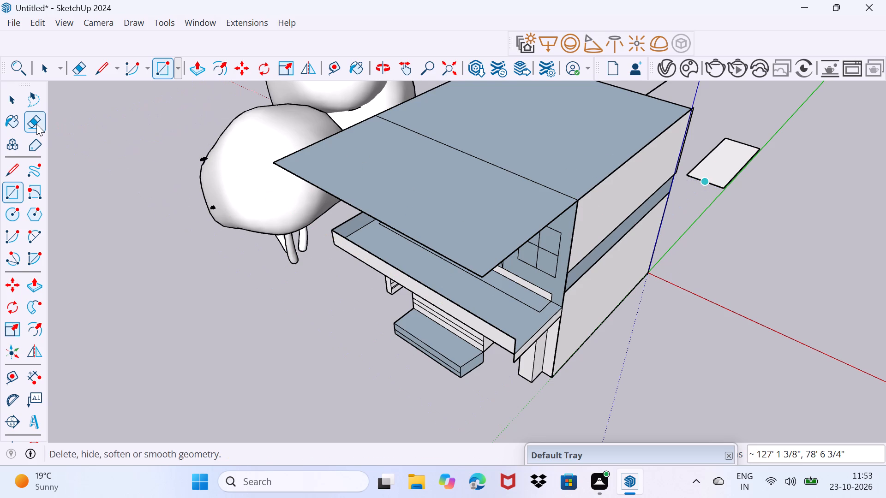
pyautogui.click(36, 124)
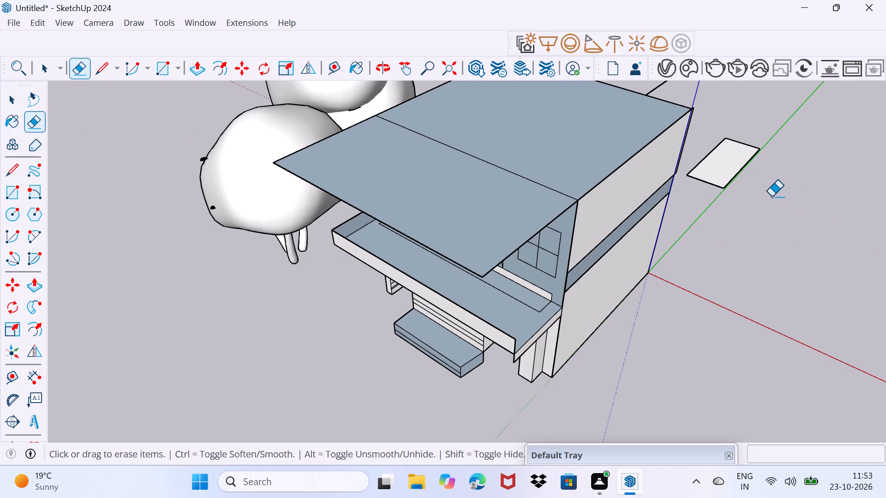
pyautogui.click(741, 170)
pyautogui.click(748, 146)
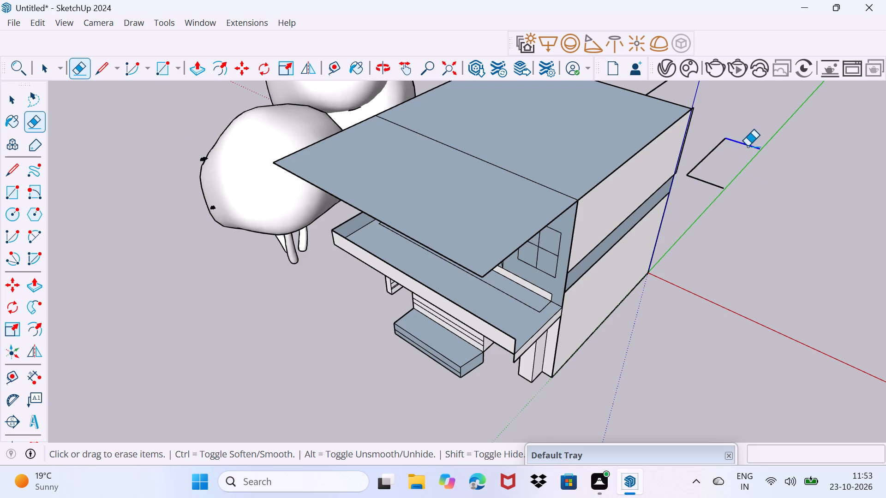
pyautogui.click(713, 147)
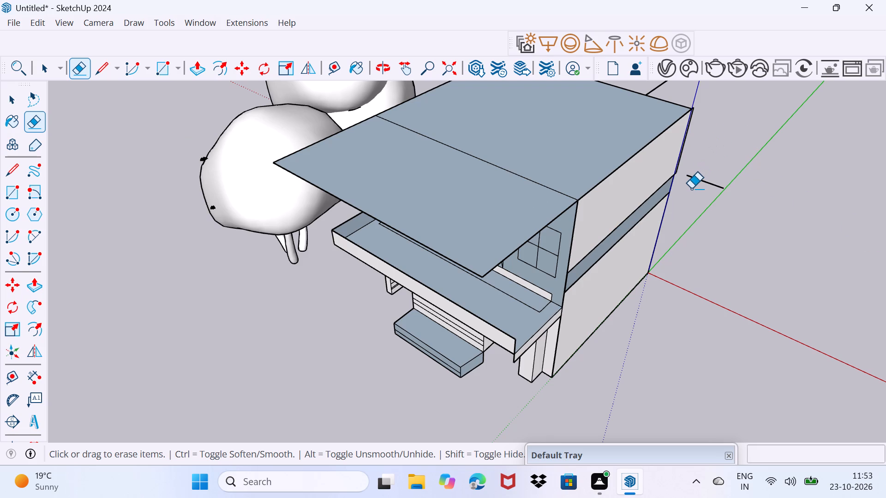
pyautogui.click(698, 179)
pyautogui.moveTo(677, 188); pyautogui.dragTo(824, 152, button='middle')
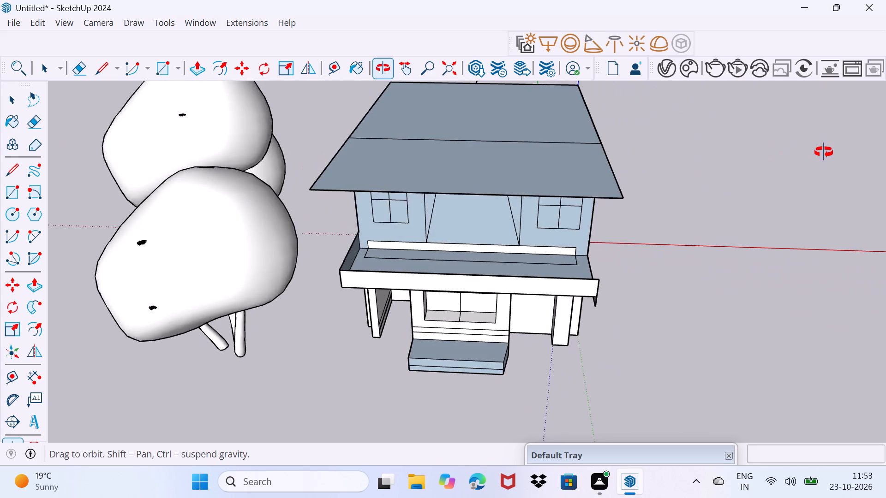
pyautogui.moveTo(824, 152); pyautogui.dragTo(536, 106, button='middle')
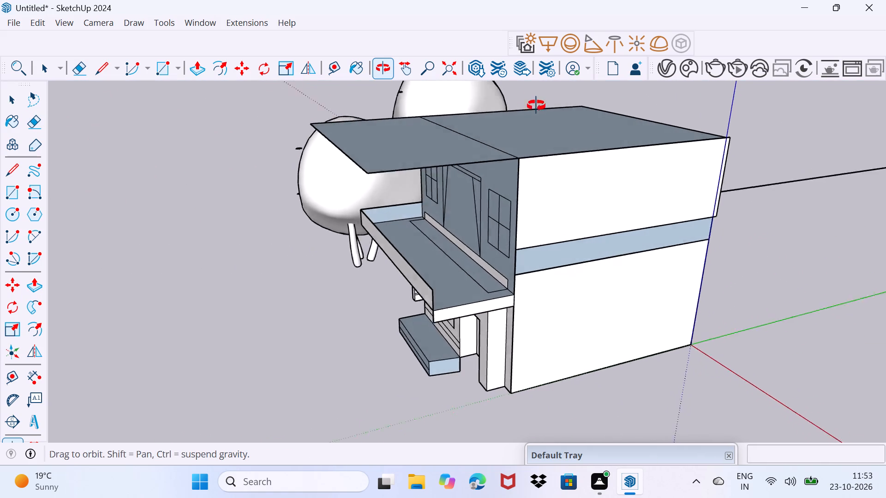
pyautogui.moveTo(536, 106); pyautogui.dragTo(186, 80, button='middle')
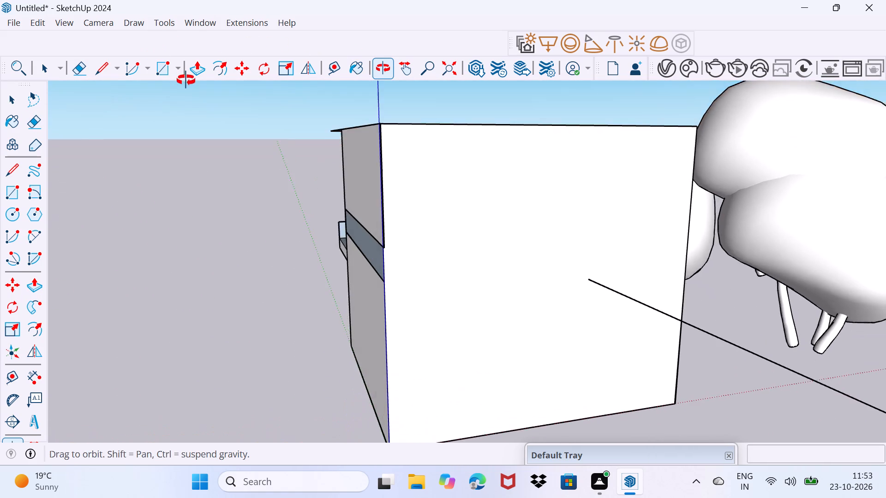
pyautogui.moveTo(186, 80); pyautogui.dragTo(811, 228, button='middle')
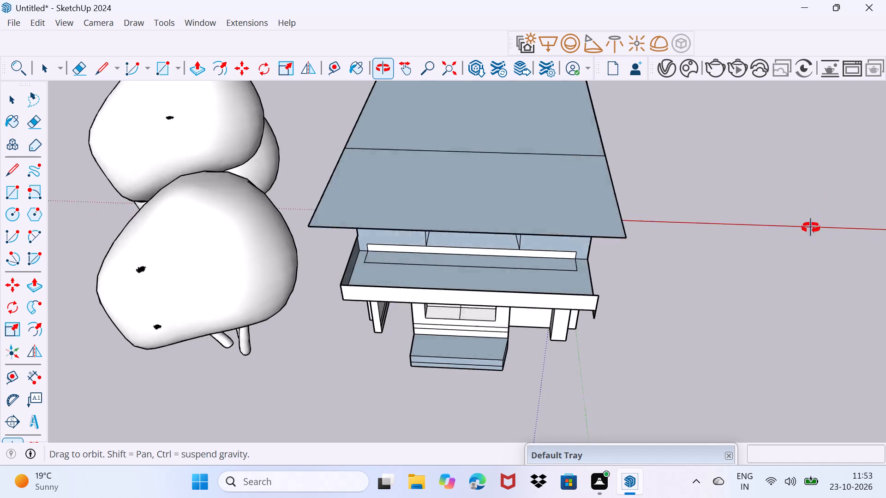
# Erase the long stray line along the green axis and the short stray line behind the building.
pyautogui.moveTo(811, 228); pyautogui.dragTo(161, 150, button='middle')
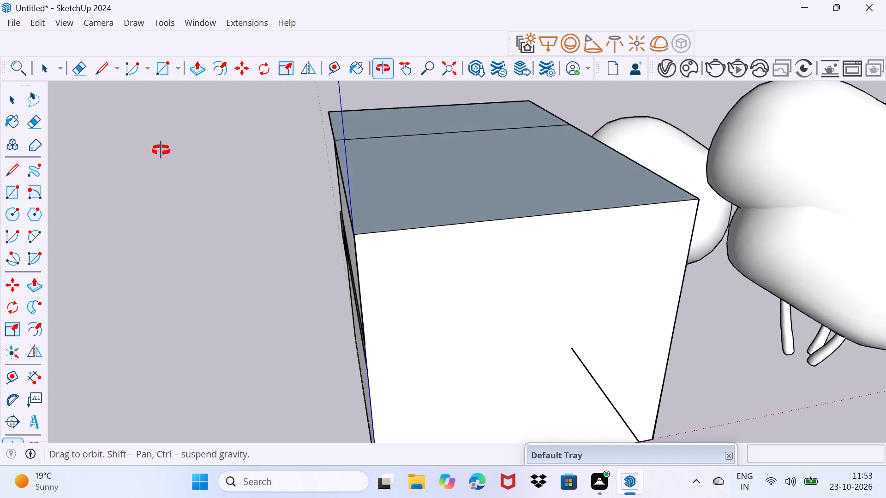
pyautogui.moveTo(161, 150); pyautogui.dragTo(84, 46, button='middle')
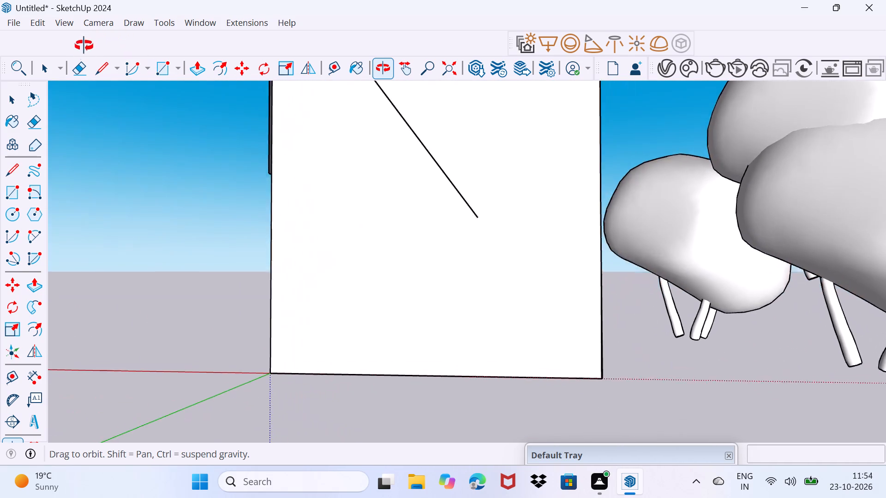
pyautogui.moveTo(84, 46); pyautogui.dragTo(91, 71, button='middle')
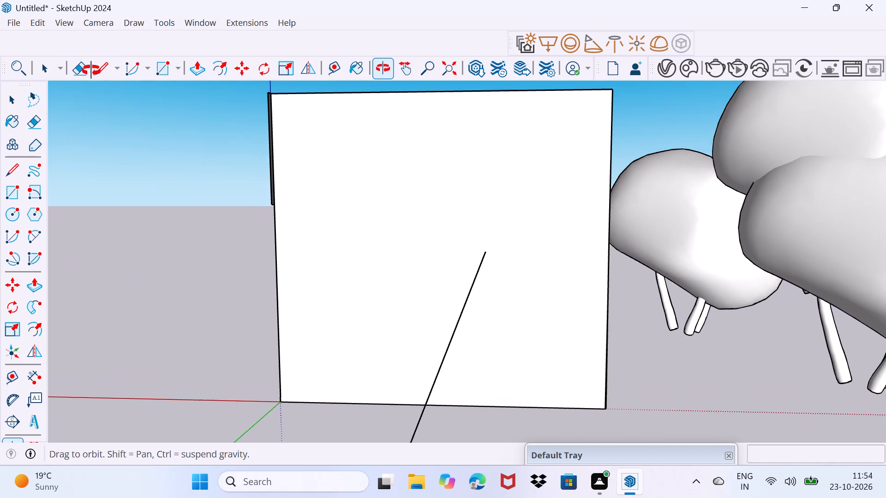
pyautogui.moveTo(91, 71); pyautogui.dragTo(85, 58, button='middle')
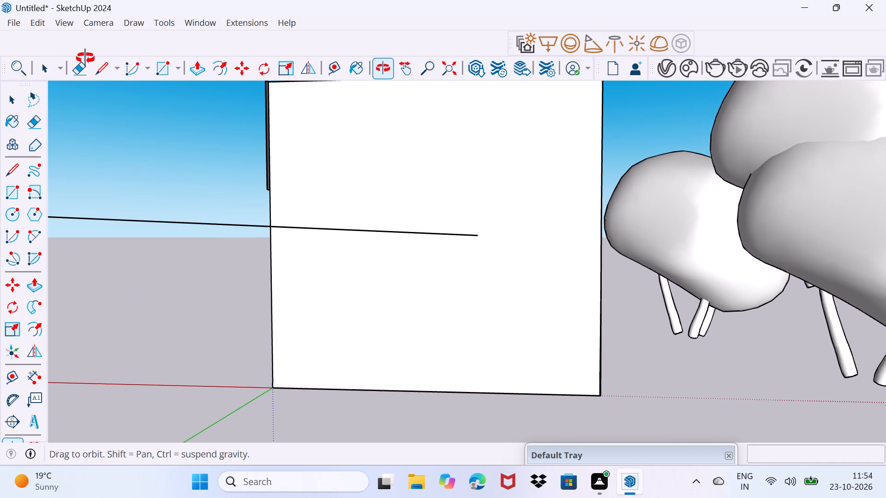
pyautogui.moveTo(85, 58); pyautogui.dragTo(0, 51, button='middle')
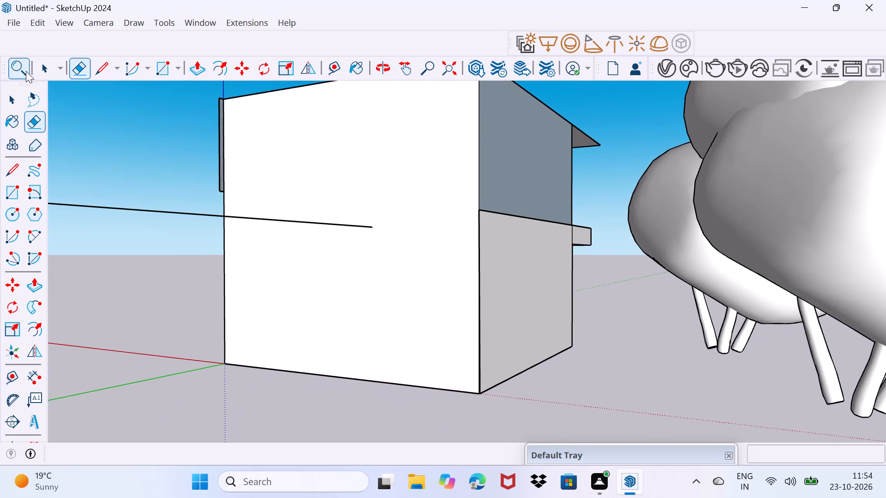
pyautogui.moveTo(446, 267); pyautogui.dragTo(63, 376, button='middle')
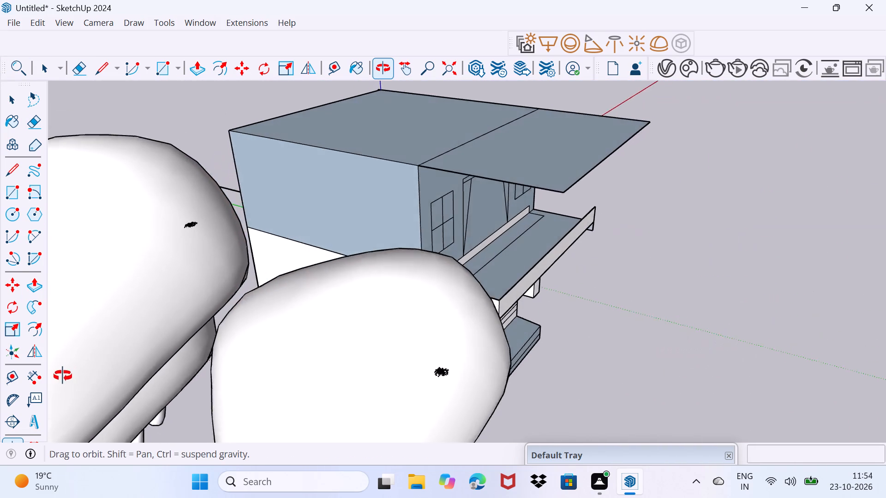
pyautogui.moveTo(63, 376); pyautogui.dragTo(5, 380, button='middle')
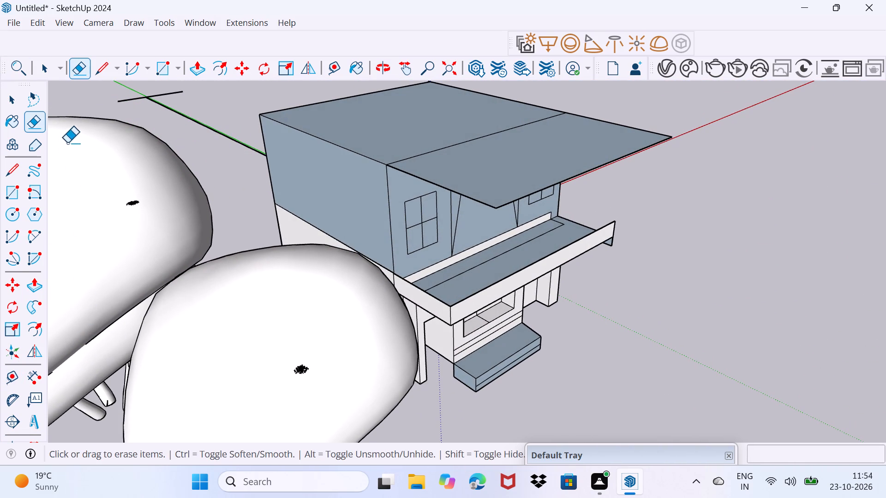
pyautogui.click(197, 124)
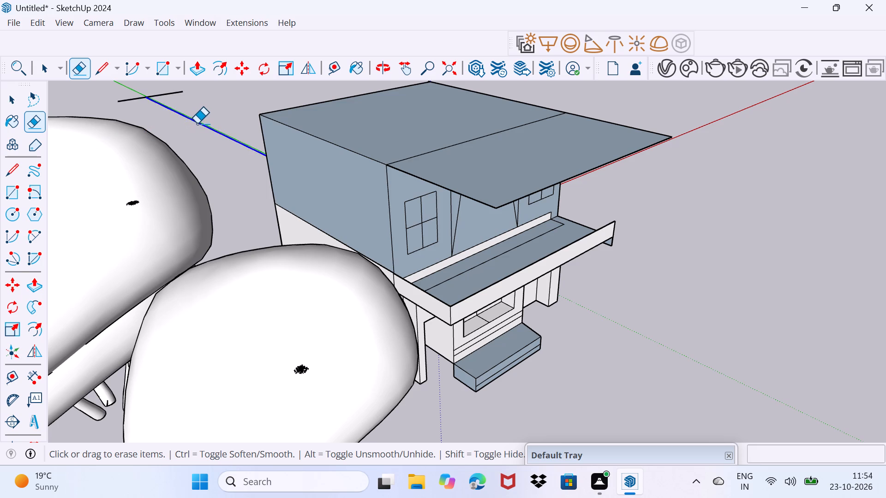
pyautogui.click(167, 93)
# Move the front tree beside the building well away from the house, with a final move of about 242' 4".
pyautogui.moveTo(631, 377); pyautogui.dragTo(415, 292, button='middle')
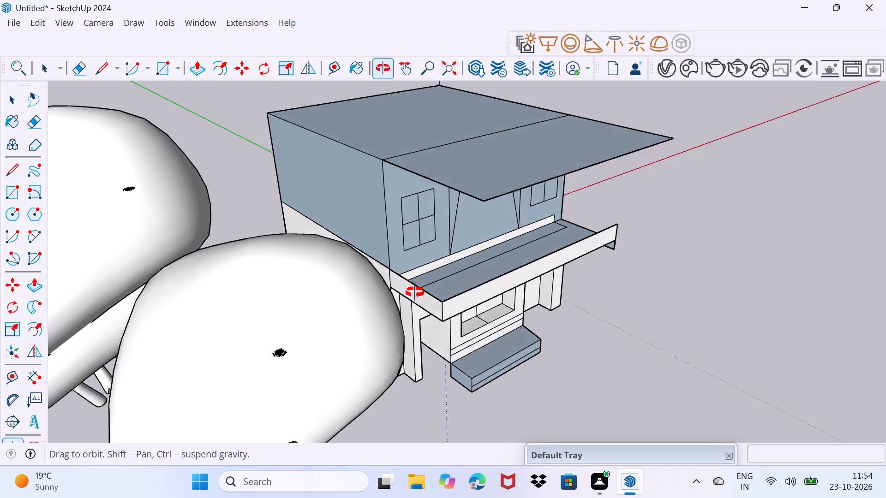
pyautogui.moveTo(415, 292); pyautogui.dragTo(427, 340, button='middle')
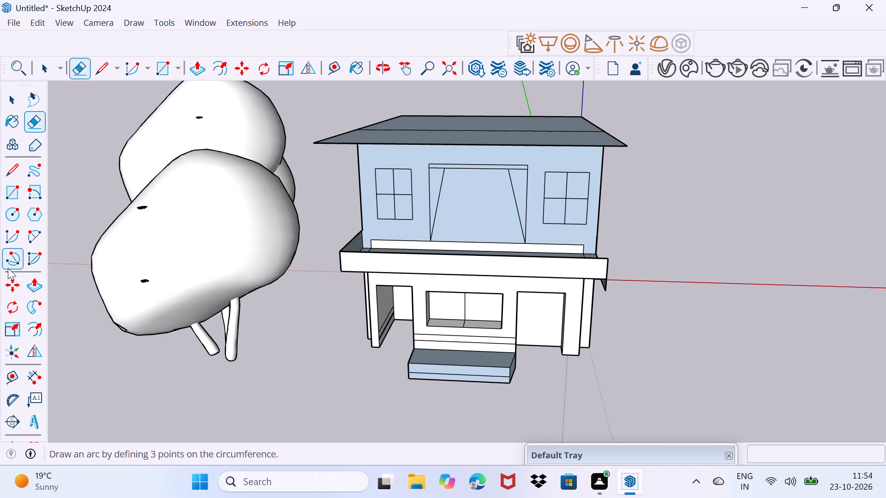
pyautogui.click(6, 282)
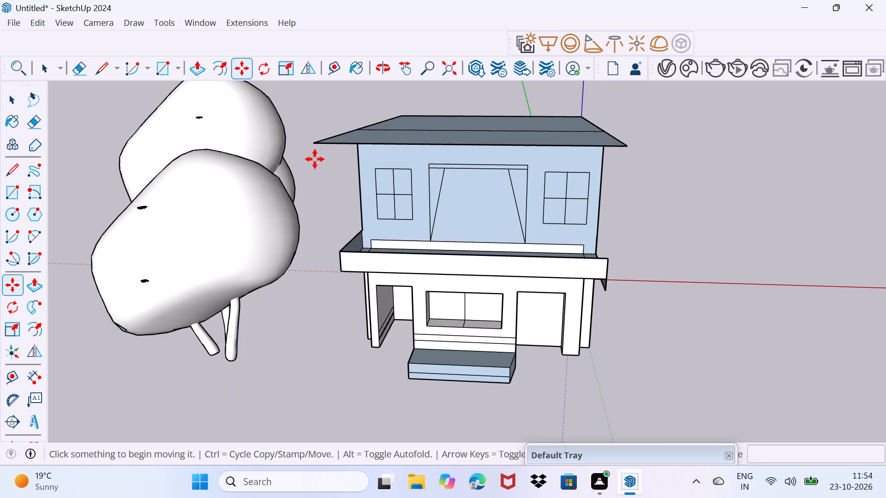
pyautogui.click(253, 227)
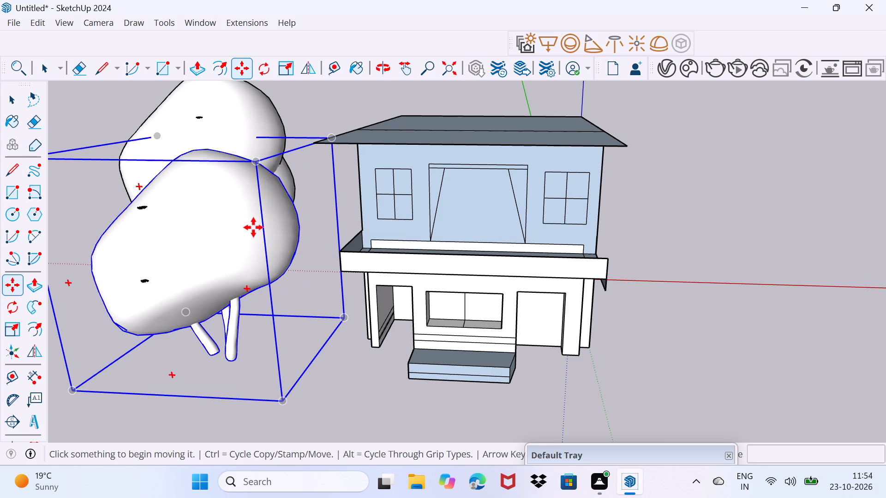
pyautogui.click(242, 147)
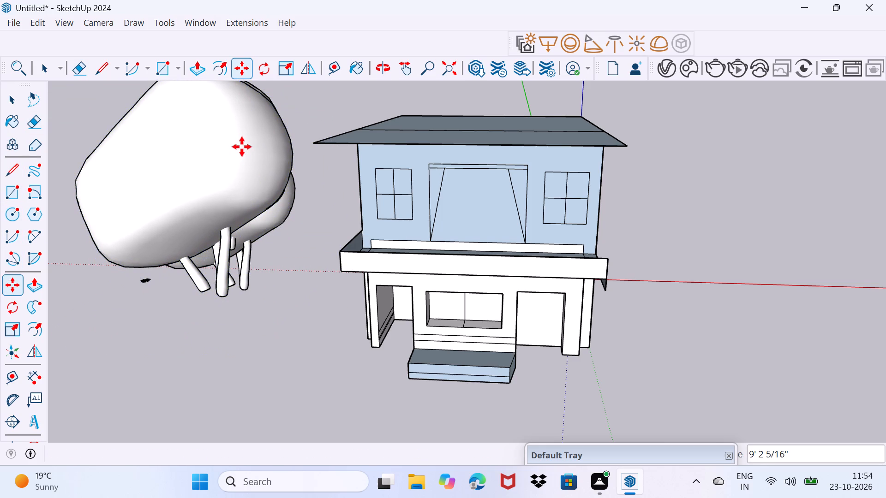
pyautogui.moveTo(241, 147); pyautogui.dragTo(126, 105)
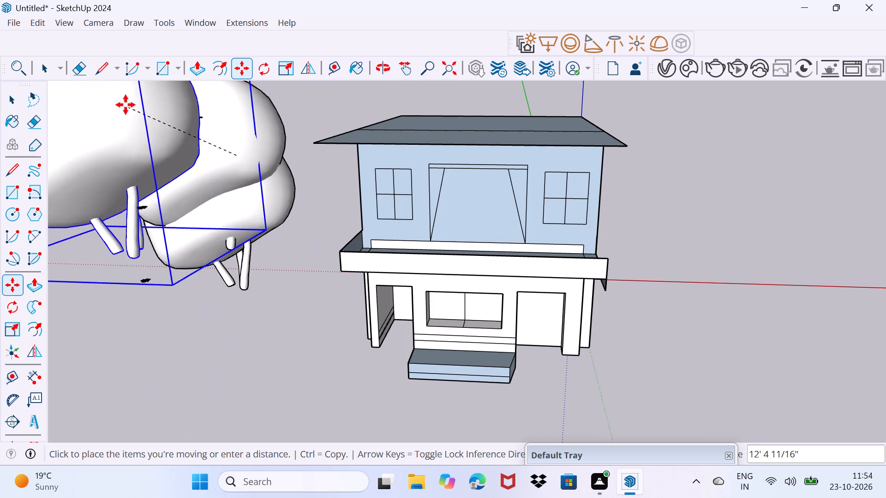
pyautogui.moveTo(126, 105); pyautogui.dragTo(0, 0)
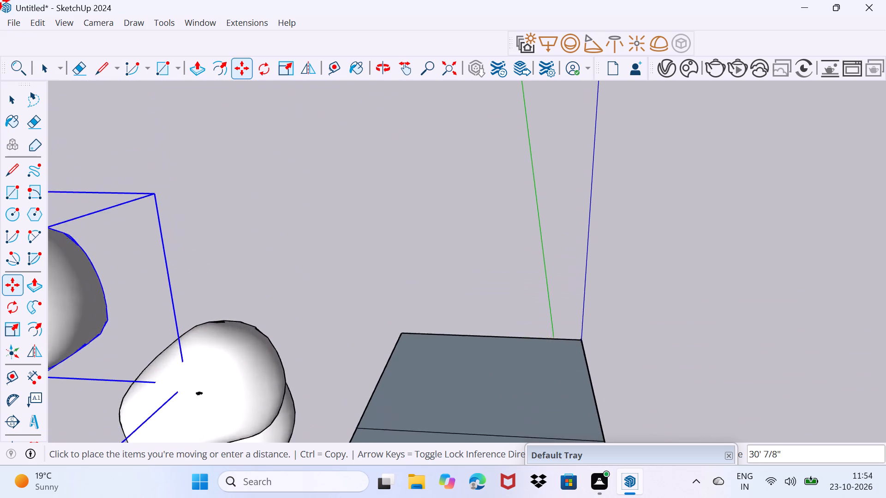
pyautogui.moveTo(0, 0); pyautogui.dragTo(254, 45)
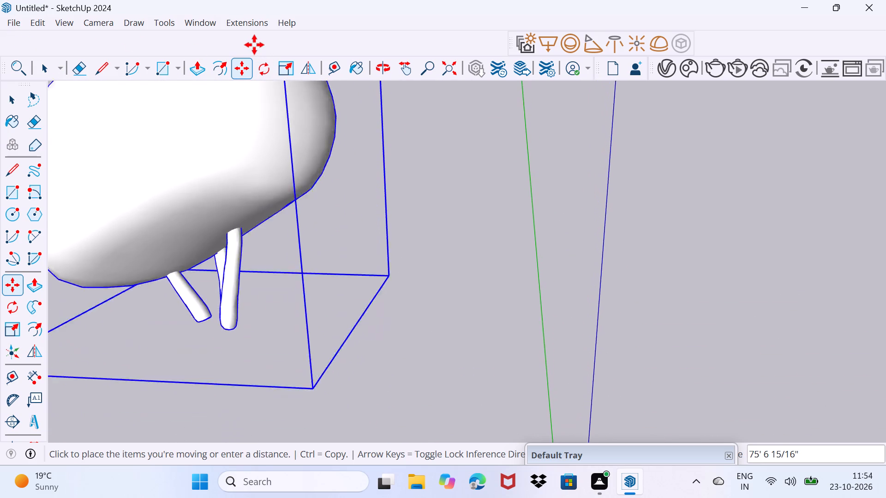
pyautogui.moveTo(254, 45); pyautogui.dragTo(254, 43)
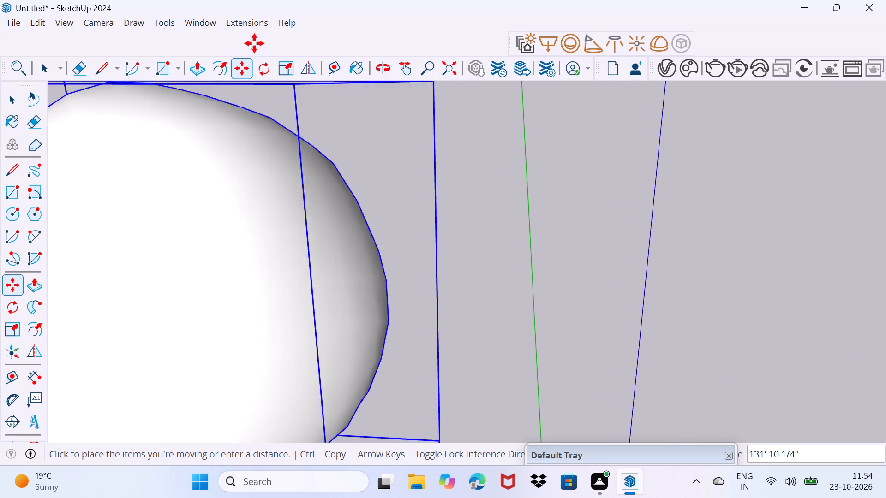
pyautogui.moveTo(254, 43); pyautogui.dragTo(254, 41)
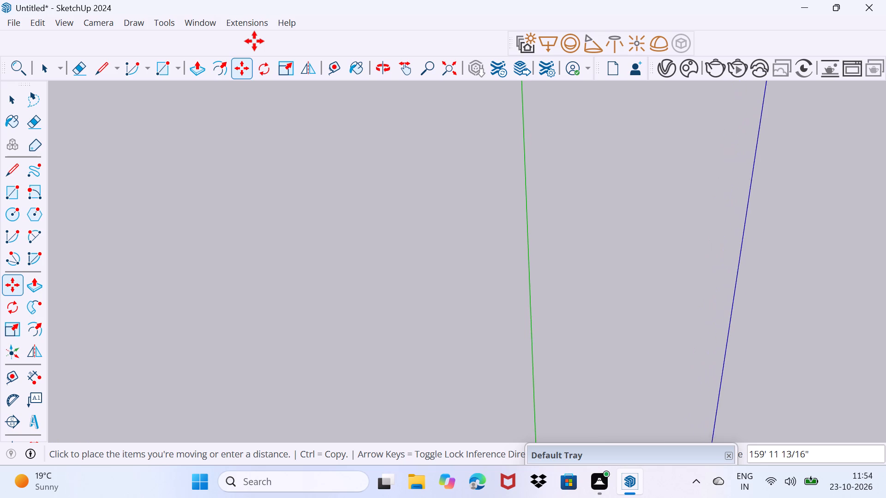
pyautogui.moveTo(254, 41); pyautogui.dragTo(254, 41)
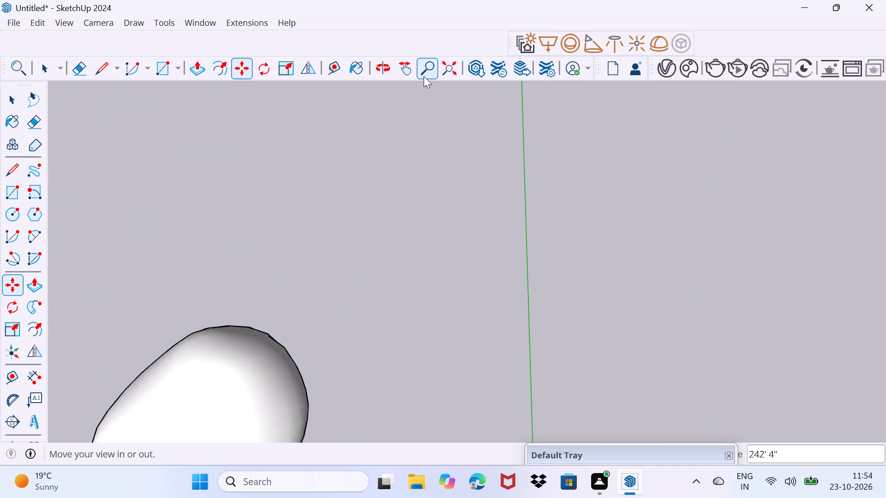
# Move a second tree from beside the building about 233' 2" away, next to the tree already relocated.
pyautogui.middleClick(448, 78)
pyautogui.click(448, 78)
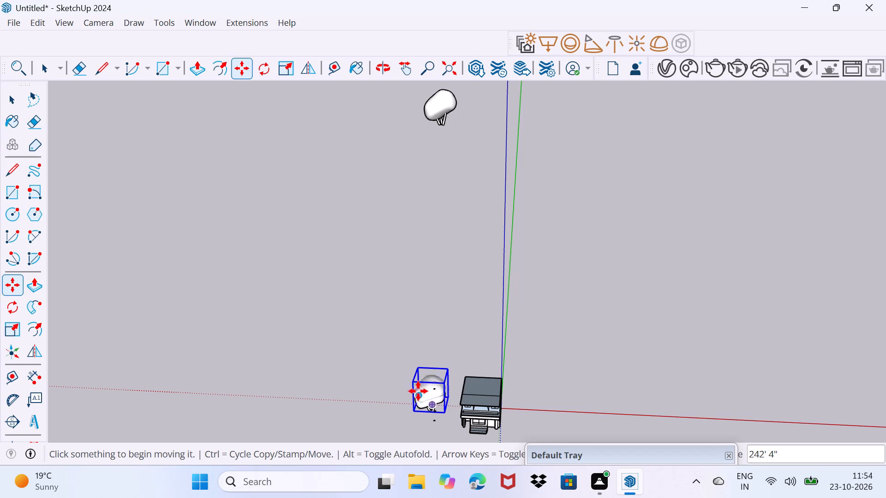
pyautogui.moveTo(418, 391); pyautogui.dragTo(448, 132)
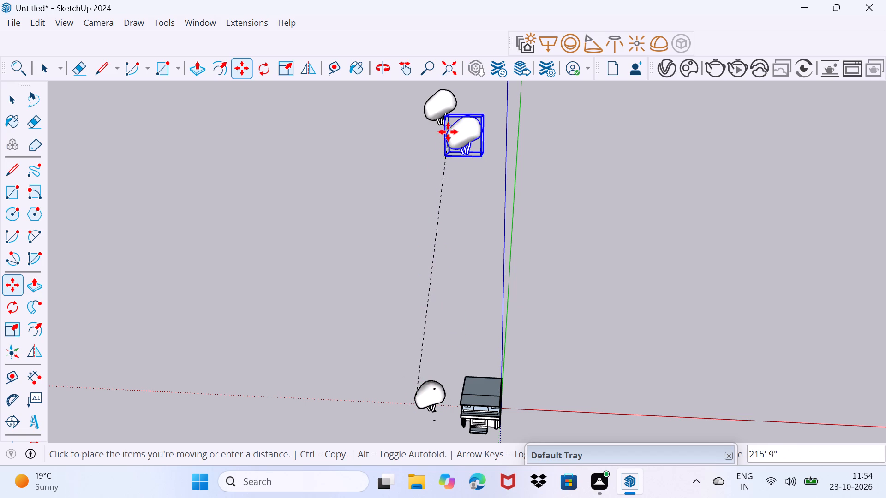
pyautogui.moveTo(448, 132); pyautogui.dragTo(437, 112)
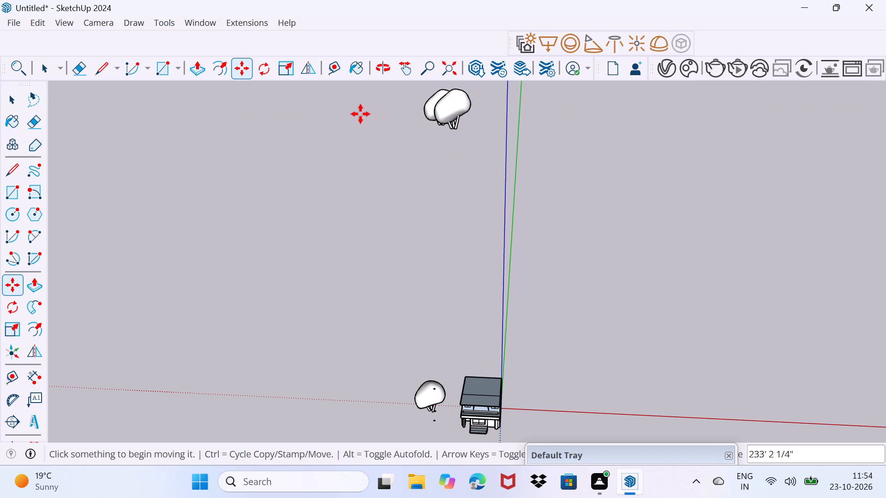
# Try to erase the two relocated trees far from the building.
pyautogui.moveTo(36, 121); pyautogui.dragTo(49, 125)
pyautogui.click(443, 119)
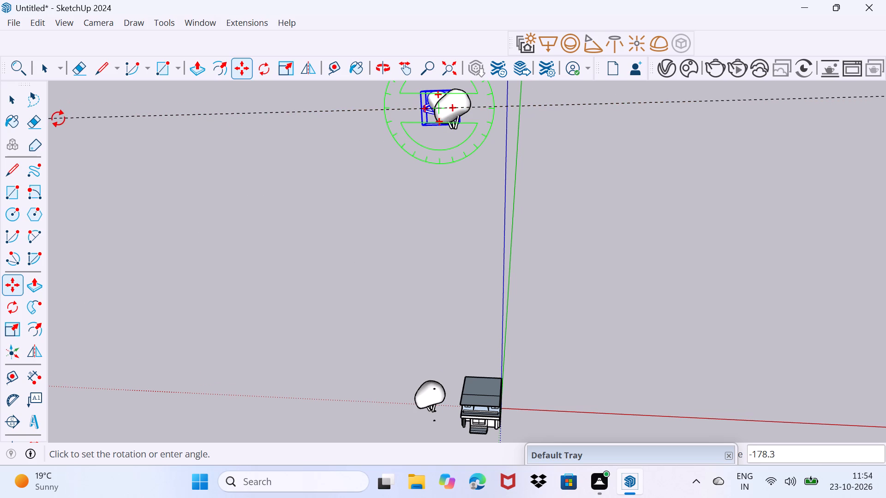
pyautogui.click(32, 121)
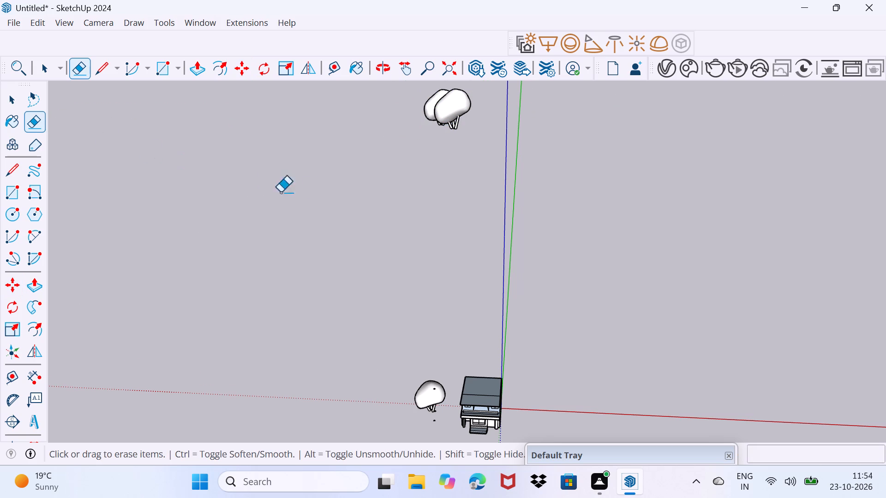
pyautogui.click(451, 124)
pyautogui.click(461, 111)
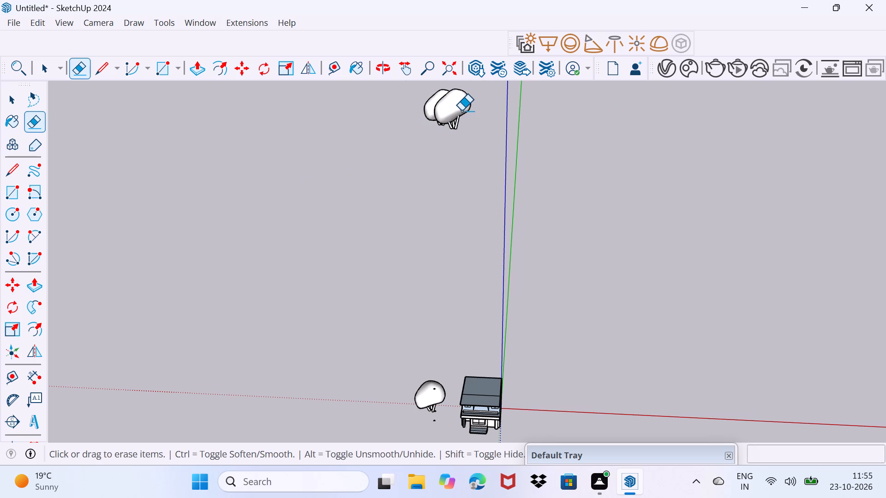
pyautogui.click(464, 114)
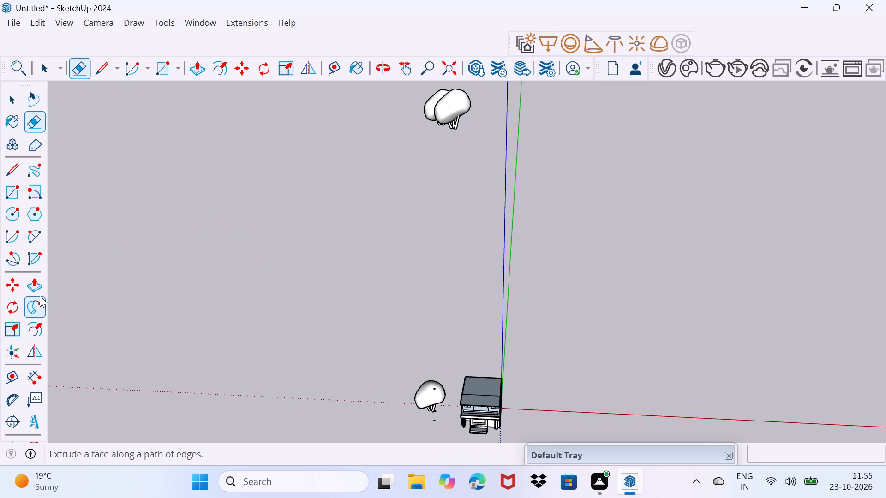
# Rotate the remaining tree beside the building, with a final turn of 90 degrees.
pyautogui.moveTo(15, 280); pyautogui.dragTo(23, 283)
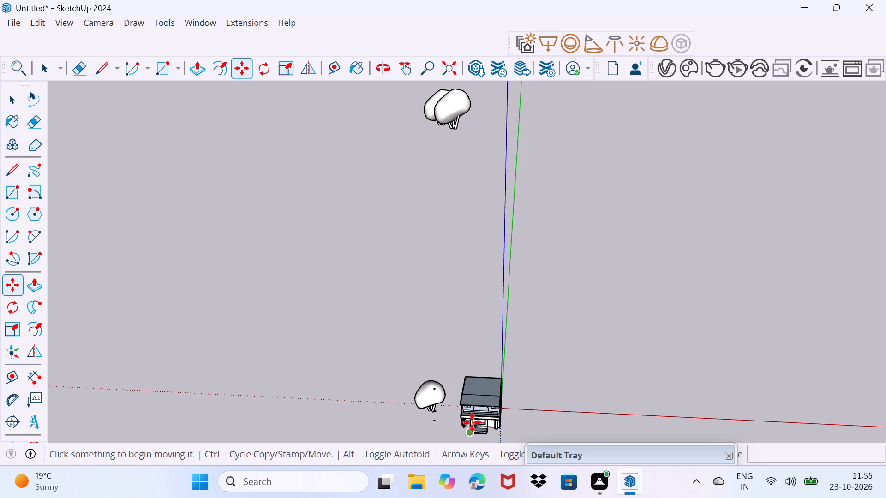
pyautogui.moveTo(425, 394); pyautogui.dragTo(469, 230)
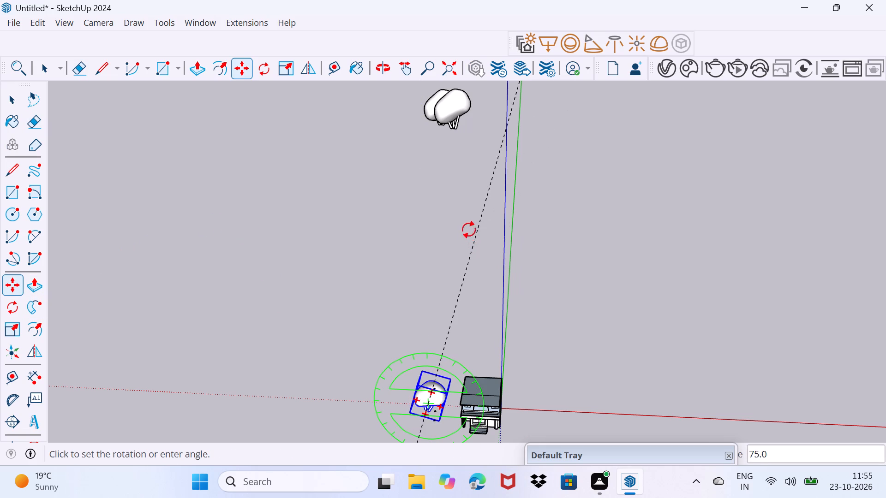
pyautogui.moveTo(469, 230); pyautogui.dragTo(448, 196)
pyautogui.click(448, 196)
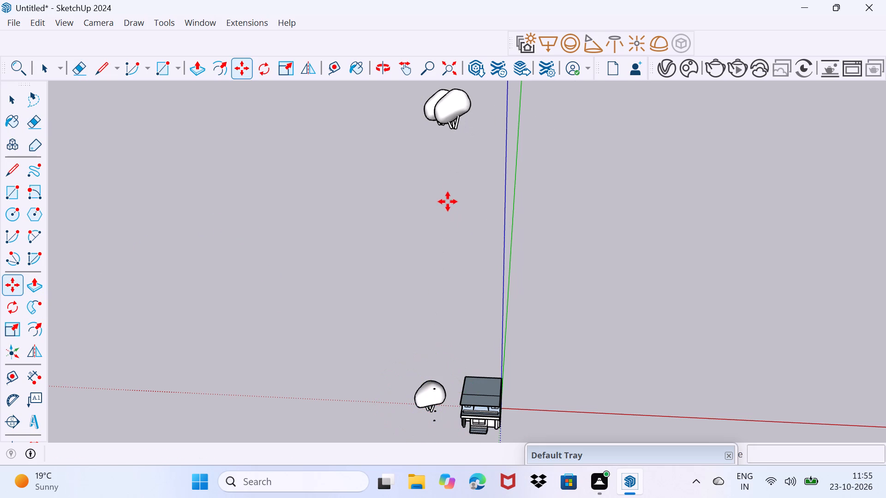
pyautogui.click(426, 396)
pyautogui.moveTo(424, 342); pyautogui.dragTo(433, 322)
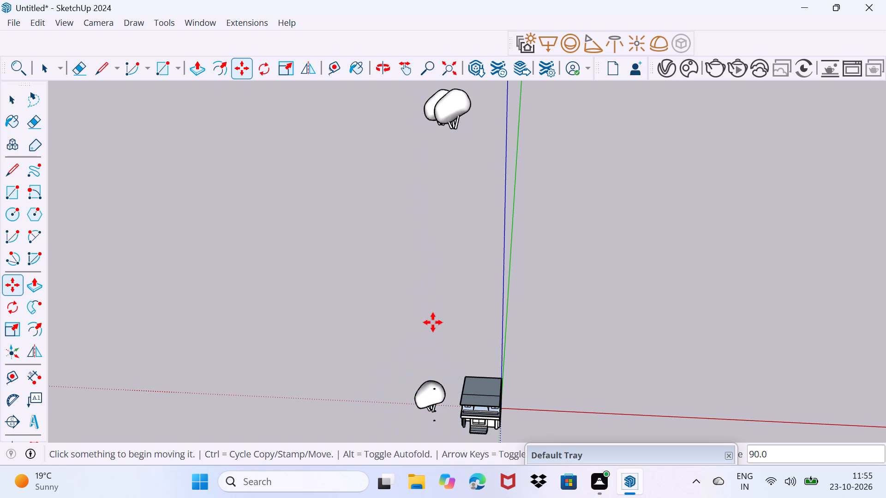
# Move the remaining tree about 686' 9" away from the building, beyond the other two trees.
pyautogui.moveTo(433, 322); pyautogui.dragTo(411, 397)
pyautogui.moveTo(415, 397); pyautogui.dragTo(480, 198)
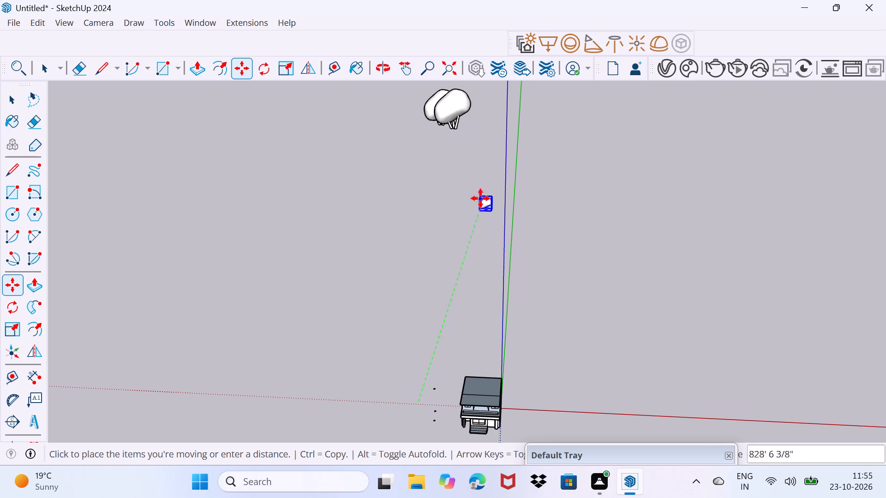
pyautogui.moveTo(480, 198); pyautogui.dragTo(460, 32)
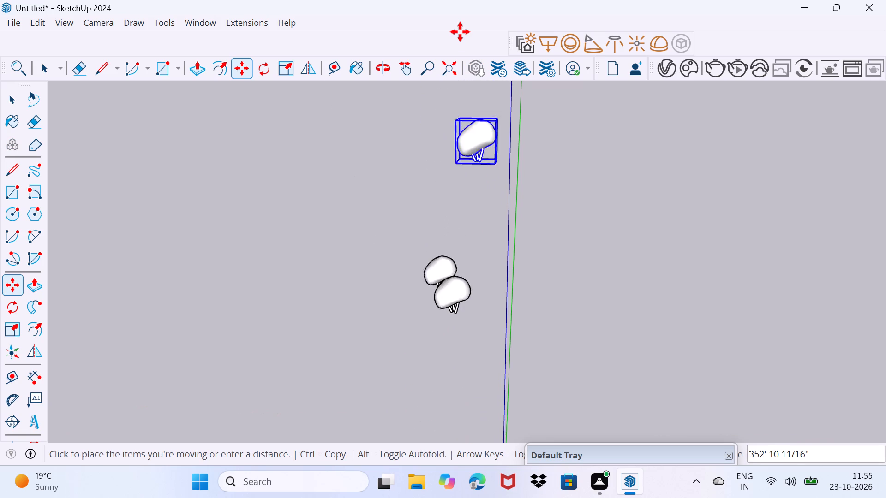
pyautogui.moveTo(460, 32); pyautogui.dragTo(460, 30)
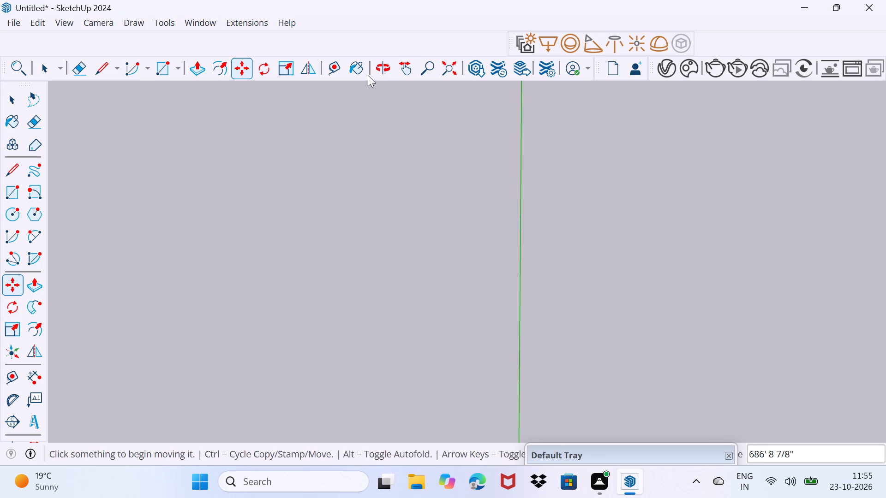
pyautogui.click(458, 80)
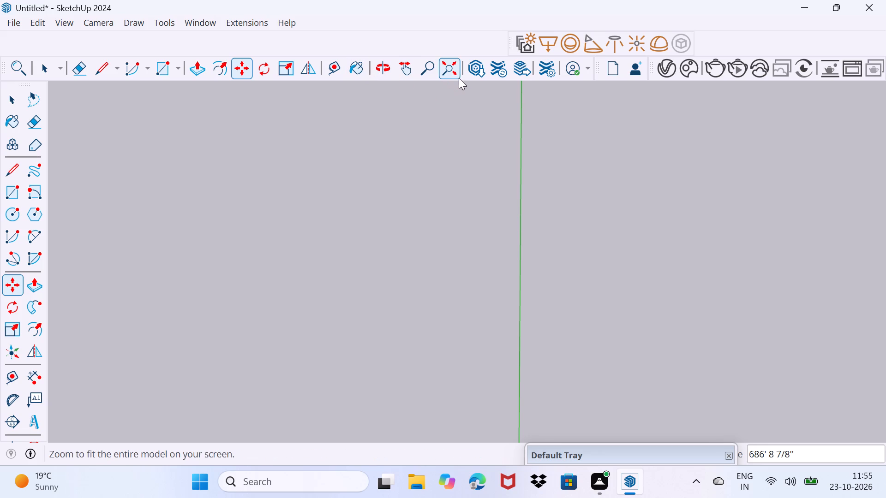
# Move one of the two paired trees about 945' 2" farther from the building, toward the most distant tree.
pyautogui.click(455, 69)
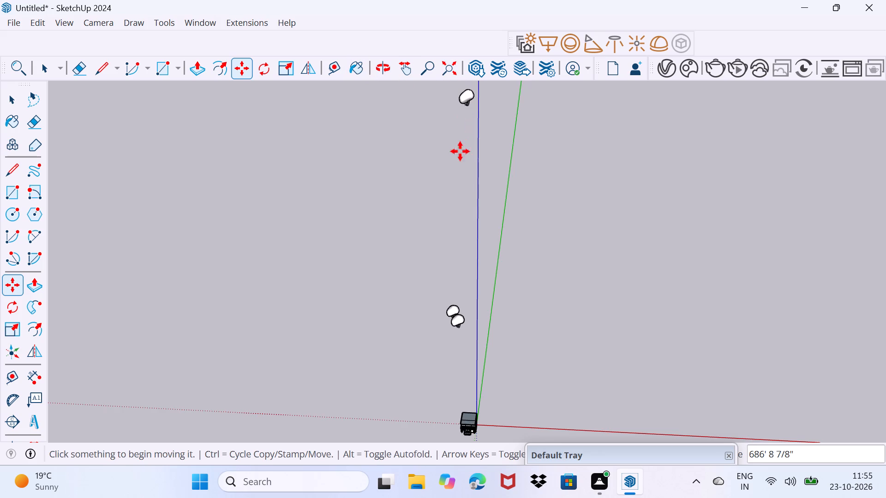
pyautogui.moveTo(454, 317); pyautogui.dragTo(463, 270)
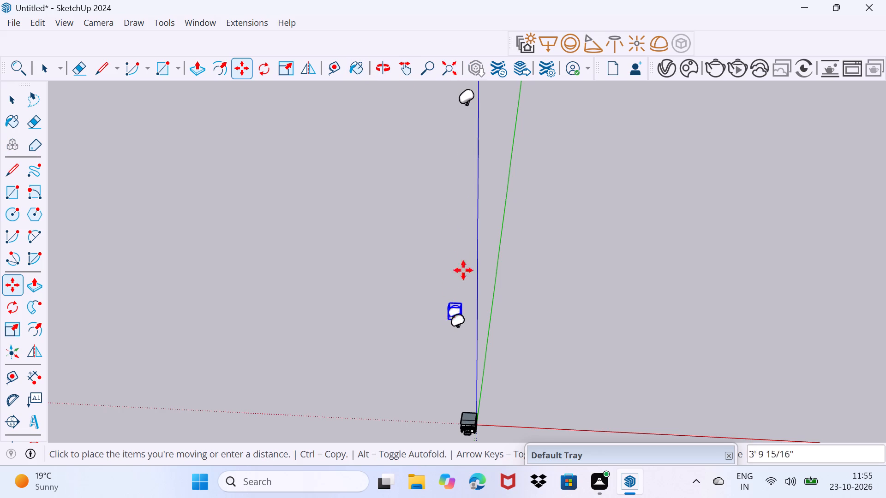
pyautogui.moveTo(463, 270); pyautogui.dragTo(475, 99)
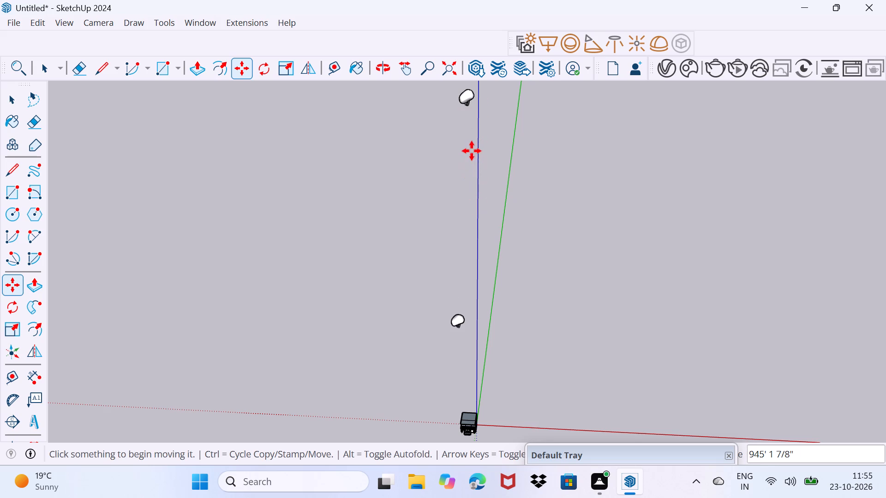
# Return from the distant trees to the building and examine its roof, side wall and front facade.
pyautogui.scroll(2, 447, 448)
pyautogui.scroll(-3, 440, 449)
pyautogui.scroll(1, 492, 421)
pyautogui.moveTo(494, 419); pyautogui.dragTo(498, 415, button='middle')
pyautogui.scroll(8, 494, 419)
pyautogui.moveTo(500, 434); pyautogui.dragTo(506, 434, button='middle')
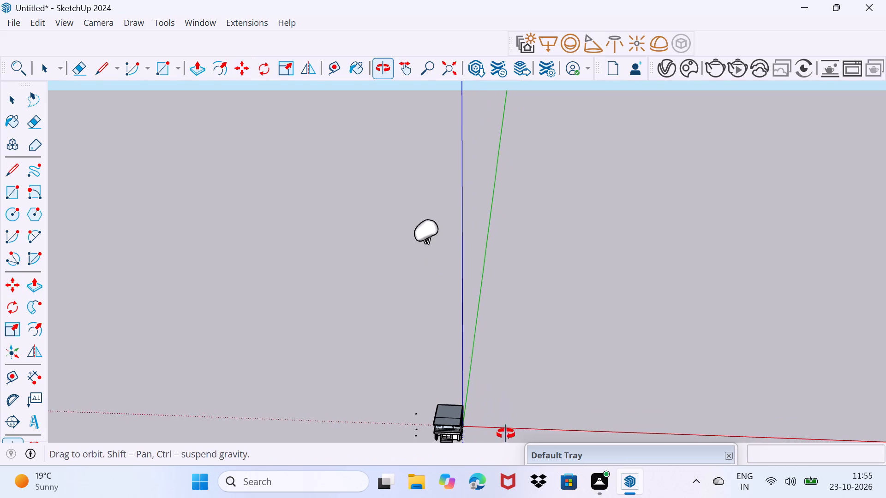
pyautogui.scroll(1, 506, 434)
pyautogui.moveTo(506, 434); pyautogui.dragTo(511, 430, button='middle')
pyautogui.moveTo(515, 428); pyautogui.dragTo(527, 409, button='middle')
pyautogui.scroll(7, 515, 428)
pyautogui.middleClick(515, 444)
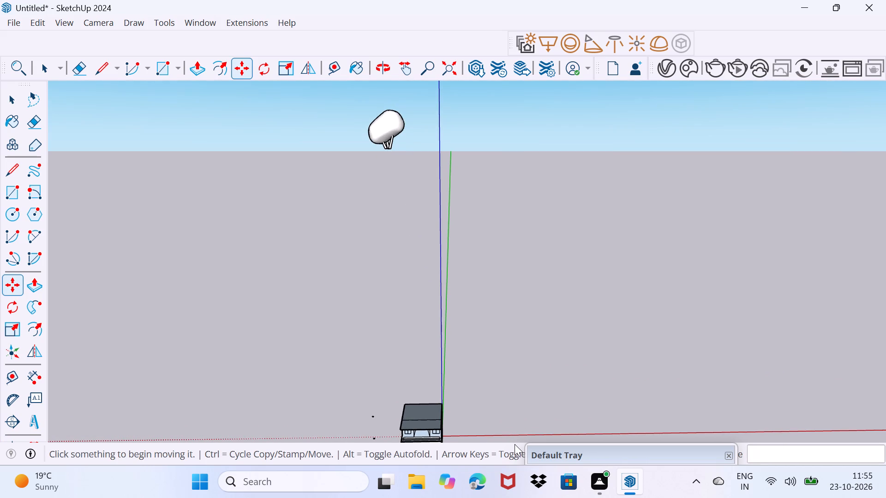
pyautogui.scroll(2, 515, 444)
pyautogui.middleClick(514, 326)
pyautogui.scroll(5, 514, 326)
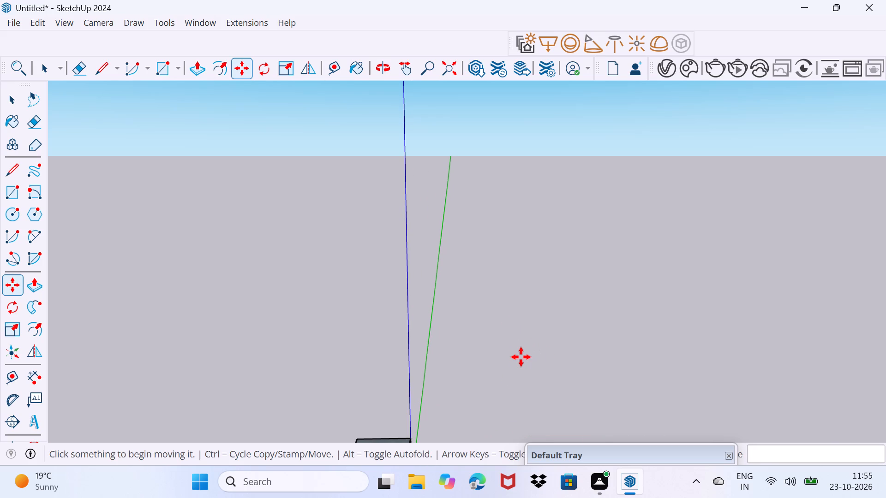
pyautogui.moveTo(521, 357); pyautogui.dragTo(365, 452, button='middle')
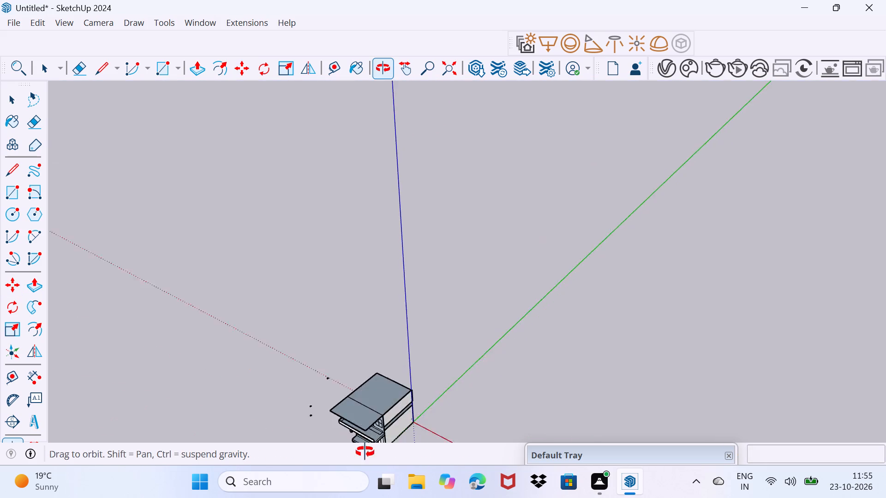
pyautogui.moveTo(365, 452); pyautogui.dragTo(341, 391, button='middle')
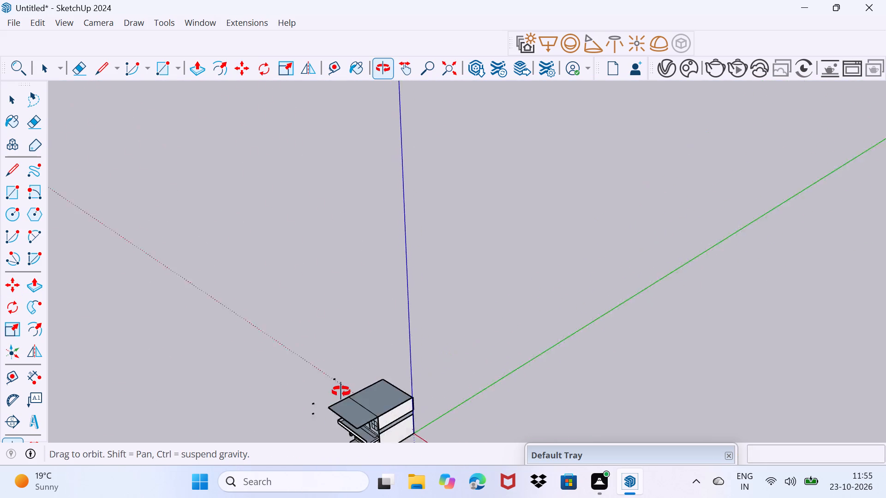
pyautogui.moveTo(341, 391); pyautogui.dragTo(278, 497, button='middle')
pyautogui.moveTo(382, 397); pyautogui.dragTo(335, 497, button='middle')
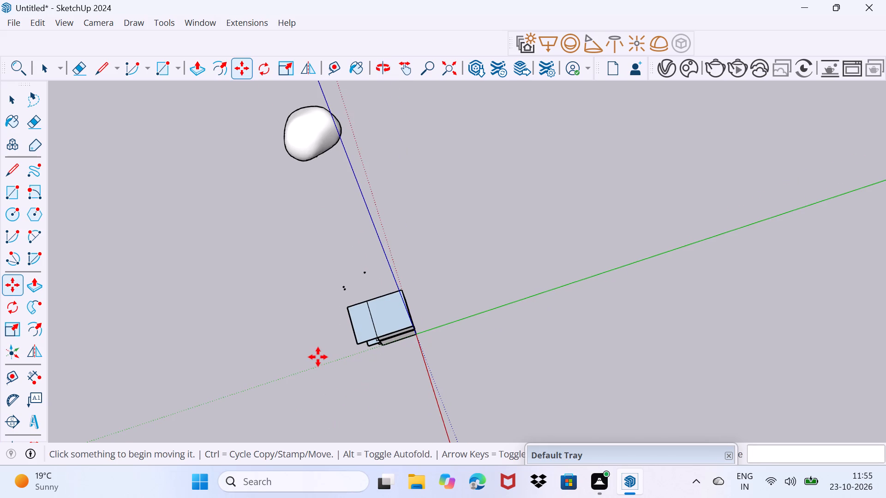
pyautogui.scroll(8, 322, 356)
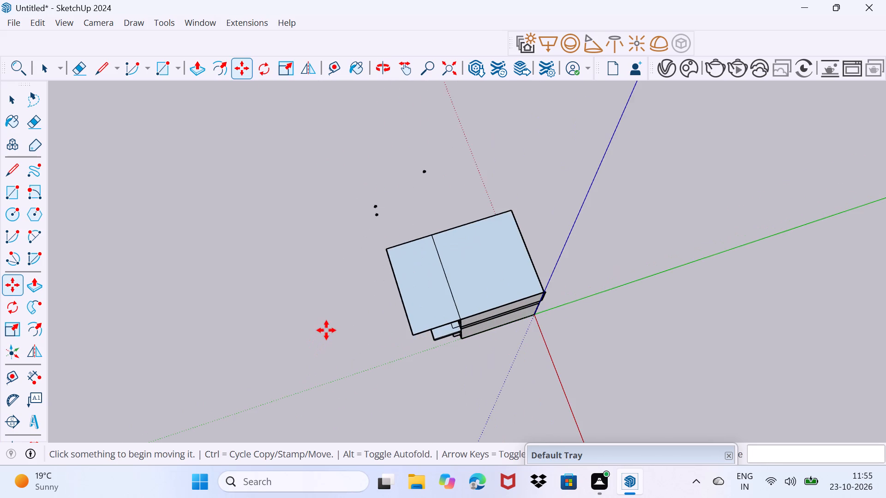
pyautogui.middleClick(326, 330)
pyautogui.scroll(4, 326, 330)
pyautogui.moveTo(326, 330); pyautogui.dragTo(702, 263, button='middle')
pyautogui.moveTo(442, 309); pyautogui.dragTo(708, 103, button='middle')
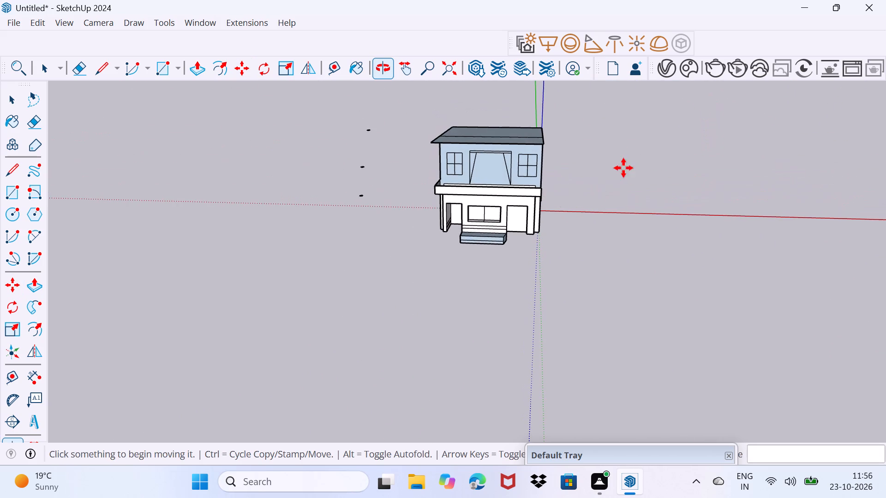
pyautogui.moveTo(367, 312); pyautogui.dragTo(416, 266, button='middle')
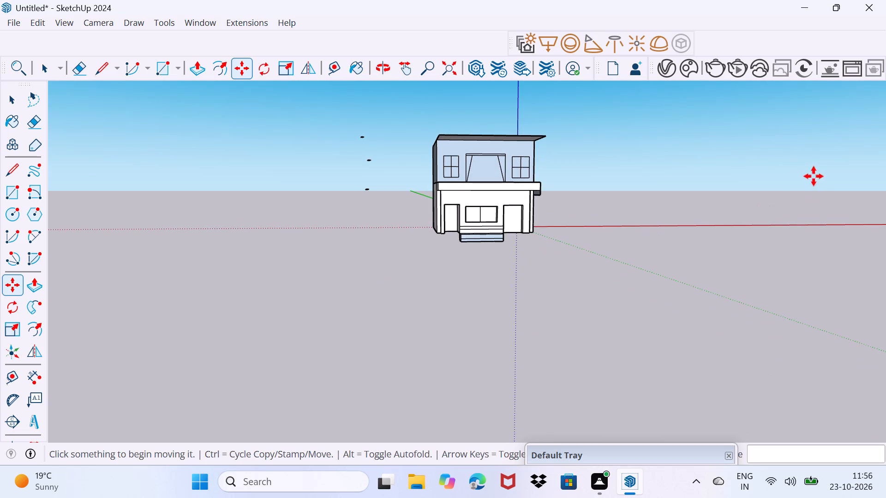
pyautogui.moveTo(633, 177); pyautogui.dragTo(615, 207)
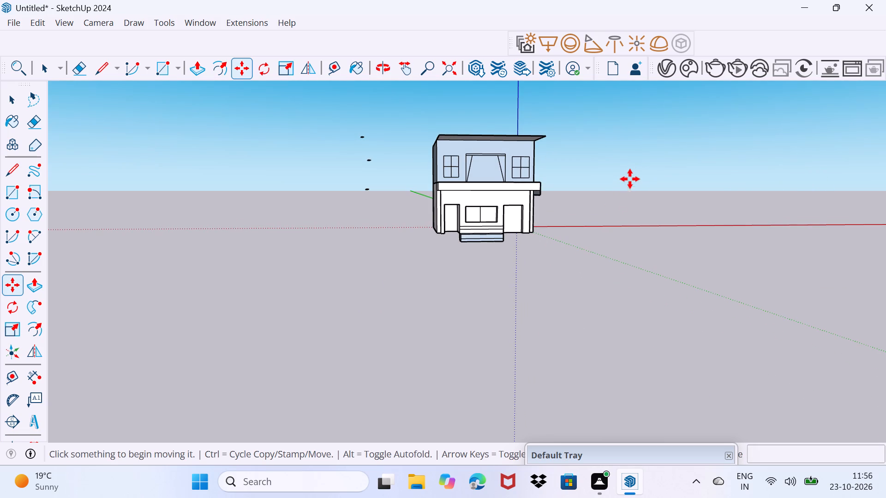
pyautogui.middleClick(630, 179)
pyautogui.scroll(-4, 630, 179)
pyautogui.scroll(6, 630, 179)
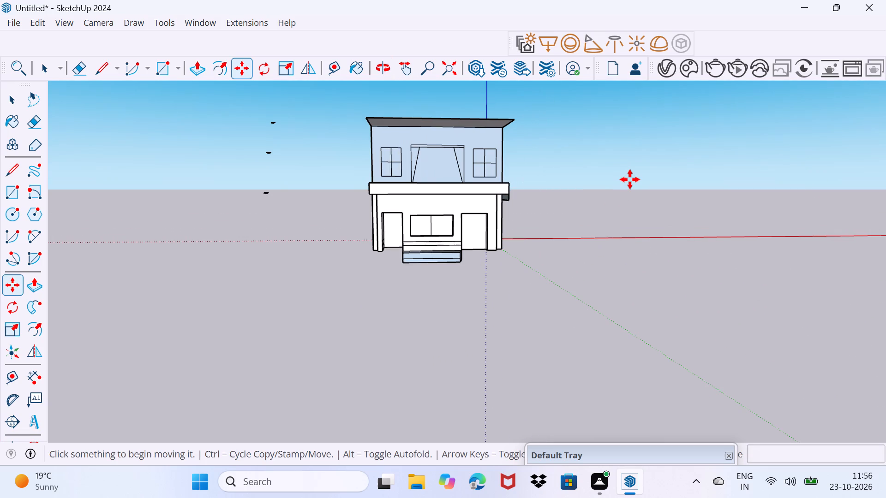
# Move the outer corner of the front roof overhang about 1' 4" inward, toward the side wall line.
pyautogui.moveTo(629, 179); pyautogui.dragTo(531, 219)
pyautogui.moveTo(554, 202); pyautogui.dragTo(512, 222)
pyautogui.moveTo(509, 119); pyautogui.dragTo(505, 140)
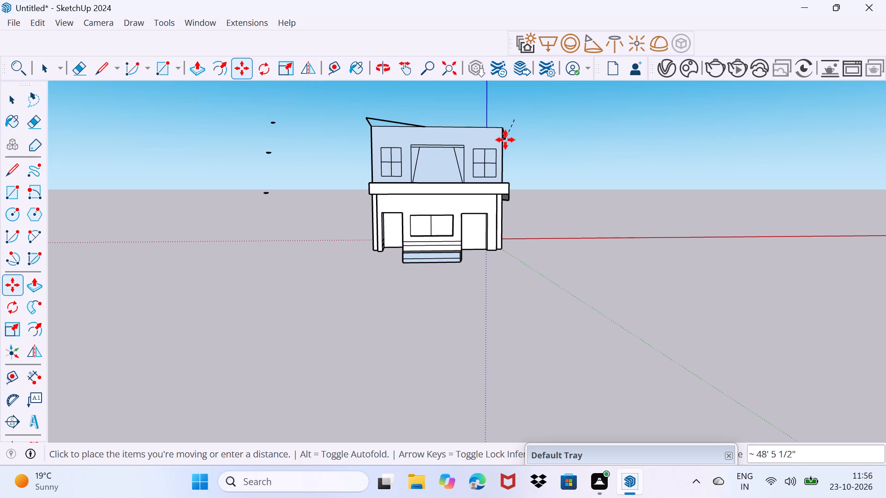
pyautogui.moveTo(505, 140); pyautogui.dragTo(508, 125)
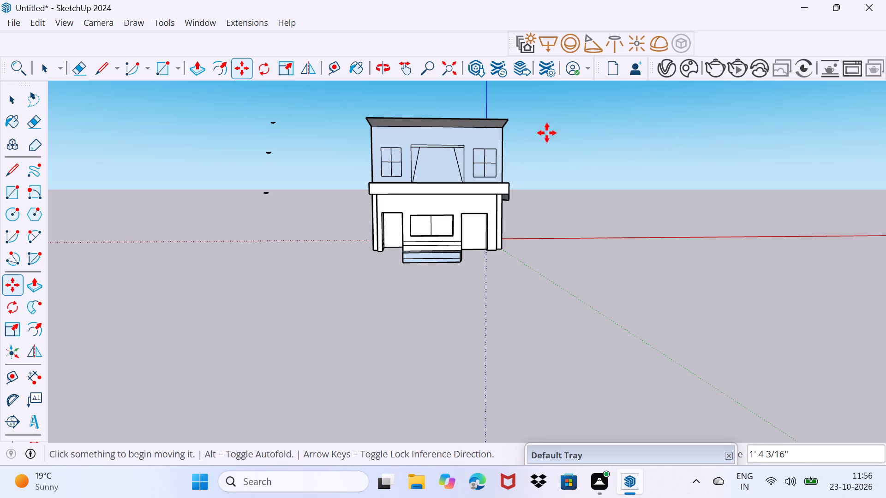
# Draw a rectangular roof overhang about 29' by 5' 8" along the side roof edge facing the negative red axis.
pyautogui.moveTo(648, 148); pyautogui.dragTo(365, 258, button='middle')
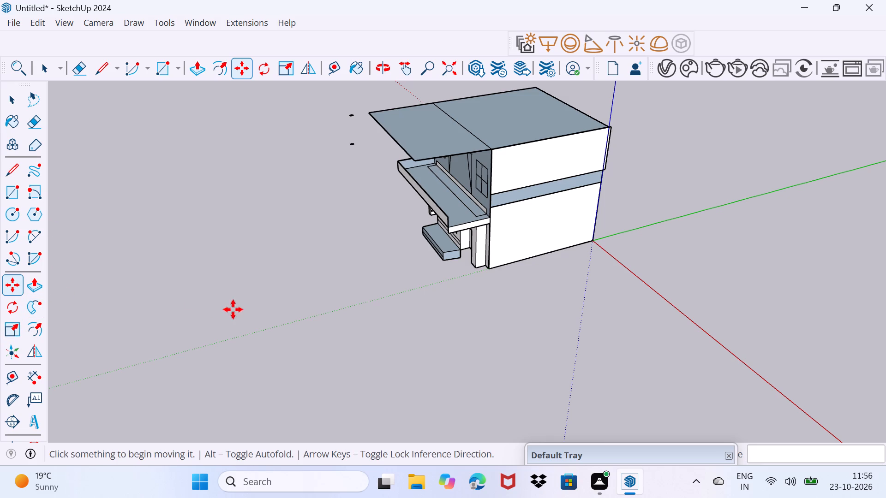
pyautogui.scroll(1, 235, 313)
pyautogui.moveTo(253, 323); pyautogui.dragTo(699, 337, button='middle')
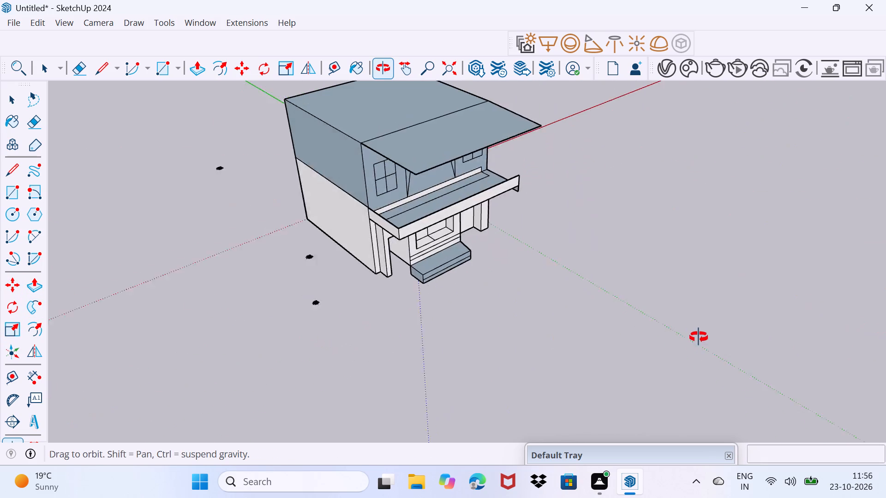
pyautogui.moveTo(699, 337); pyautogui.dragTo(804, 301, button='middle')
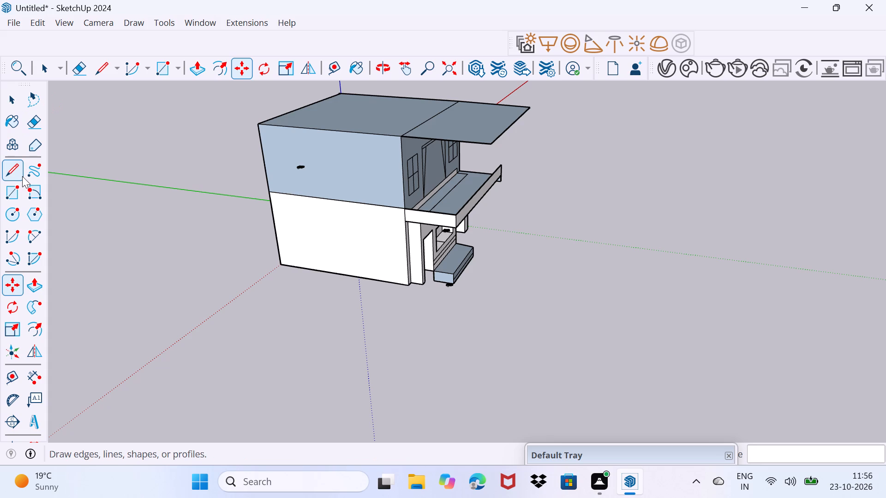
pyautogui.moveTo(5, 186); pyautogui.dragTo(10, 182)
pyautogui.moveTo(309, 320); pyautogui.dragTo(129, 314, button='middle')
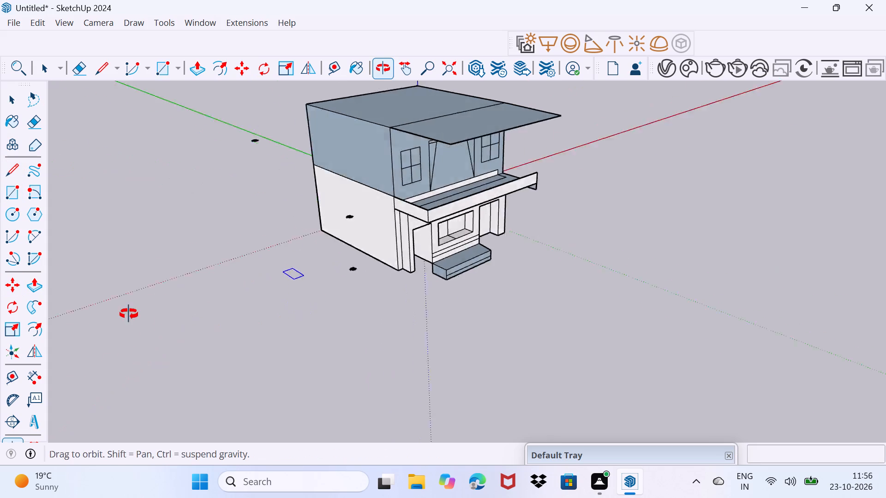
pyautogui.moveTo(129, 314); pyautogui.dragTo(133, 310, button='middle')
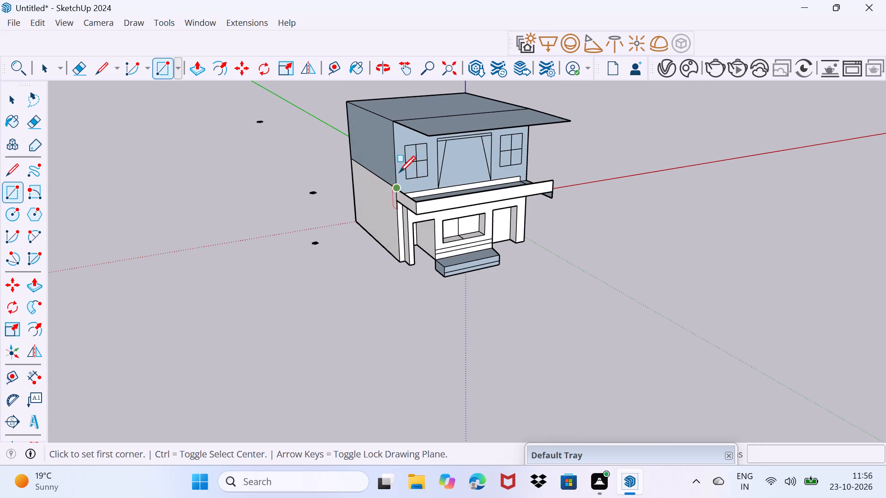
pyautogui.click(397, 126)
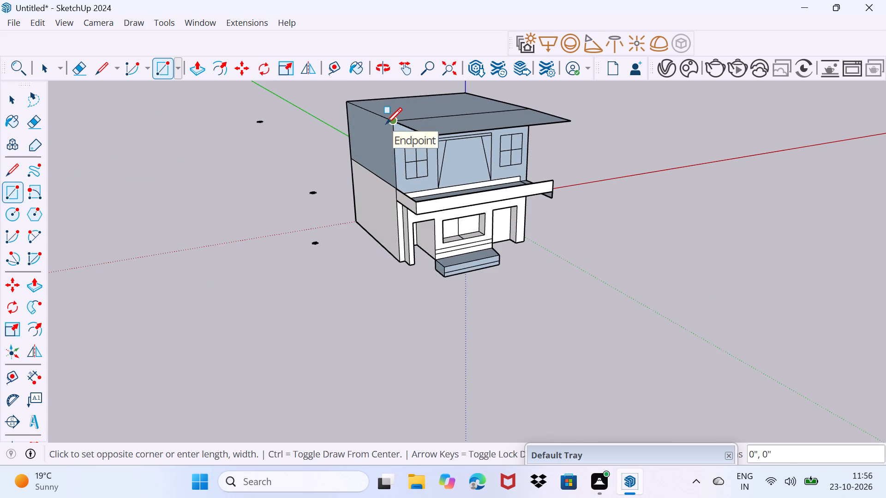
pyautogui.click(352, 100)
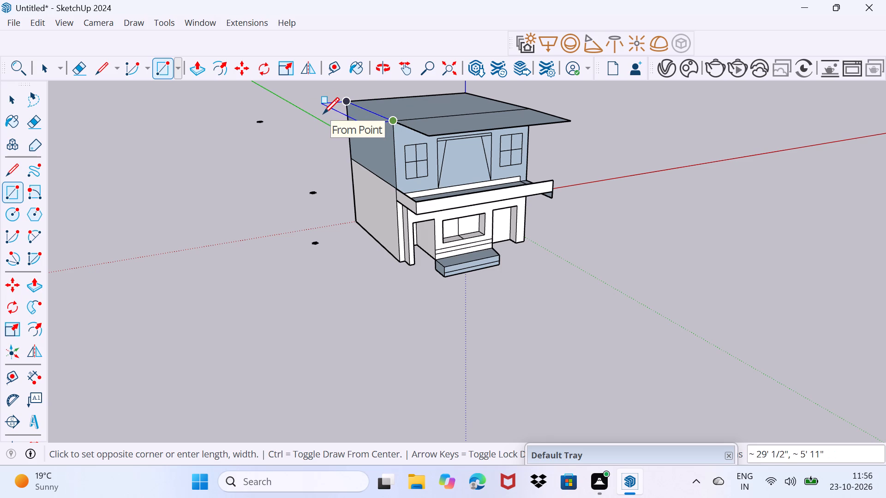
pyautogui.click(323, 113)
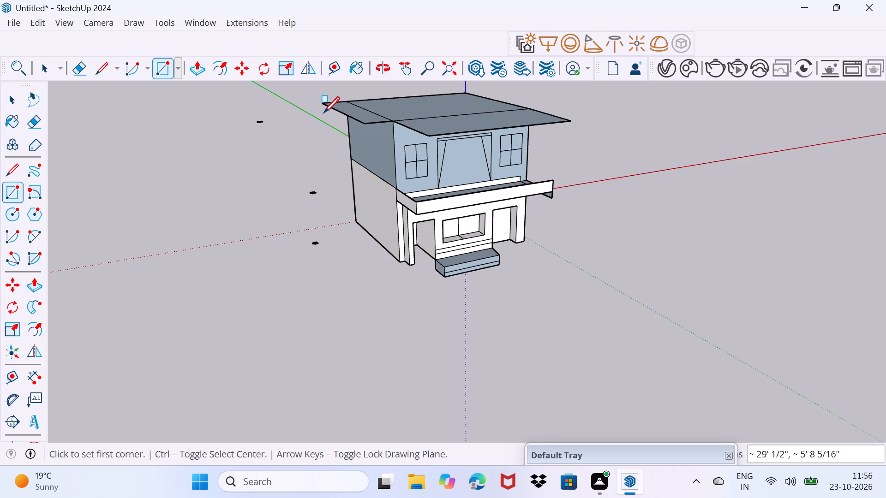
# Draw a rectangular roof overhang about 31' 4" by 5' 3" along the building's rear roof edge.
pyautogui.moveTo(323, 113); pyautogui.dragTo(785, 147, button='middle')
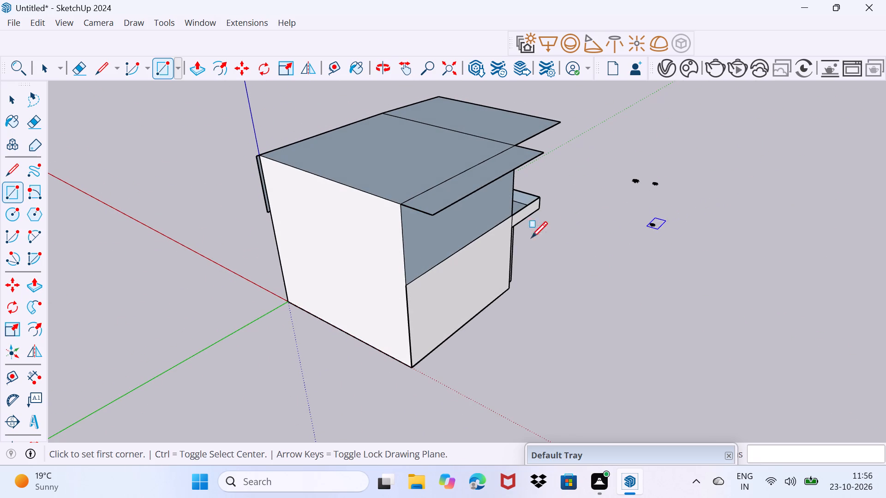
pyautogui.click(400, 206)
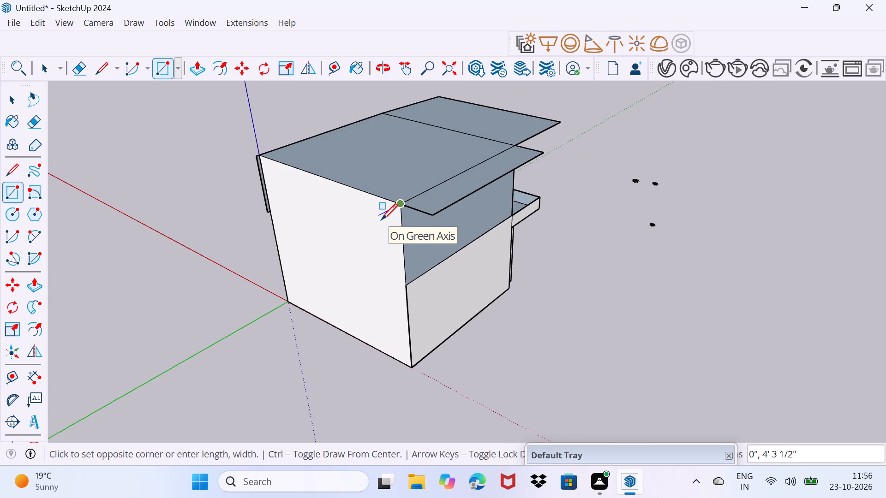
pyautogui.click(381, 219)
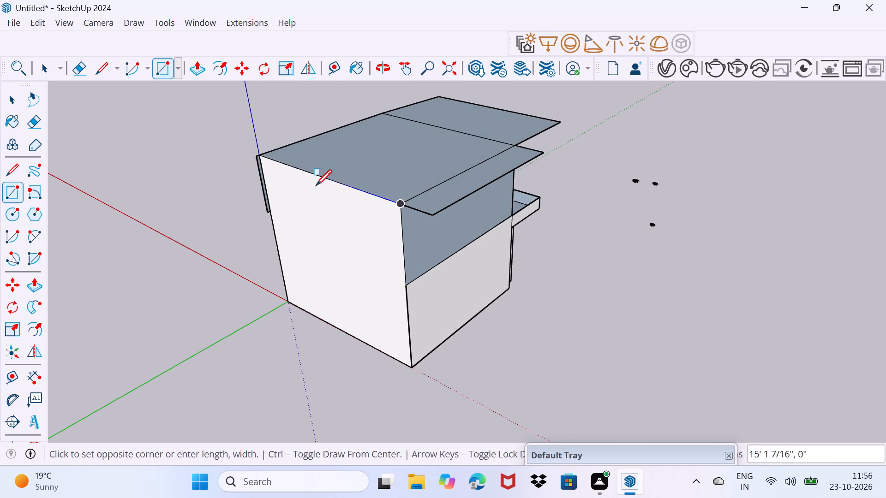
pyautogui.click(265, 155)
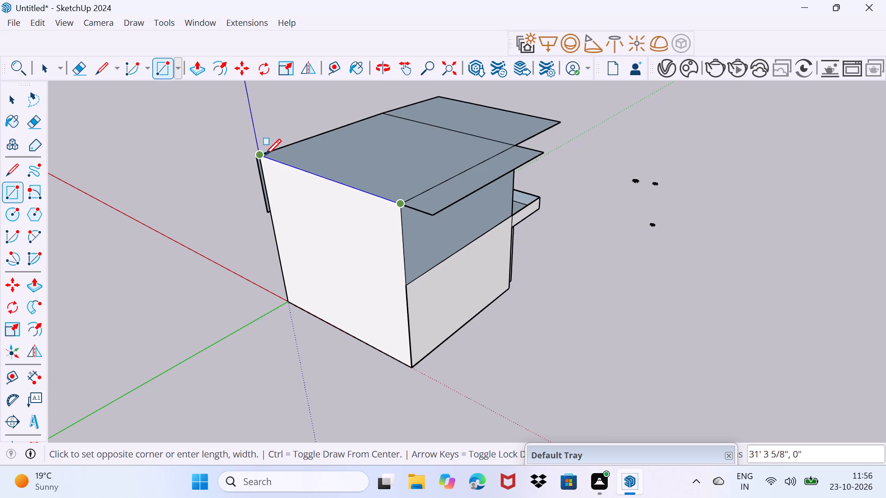
pyautogui.click(232, 167)
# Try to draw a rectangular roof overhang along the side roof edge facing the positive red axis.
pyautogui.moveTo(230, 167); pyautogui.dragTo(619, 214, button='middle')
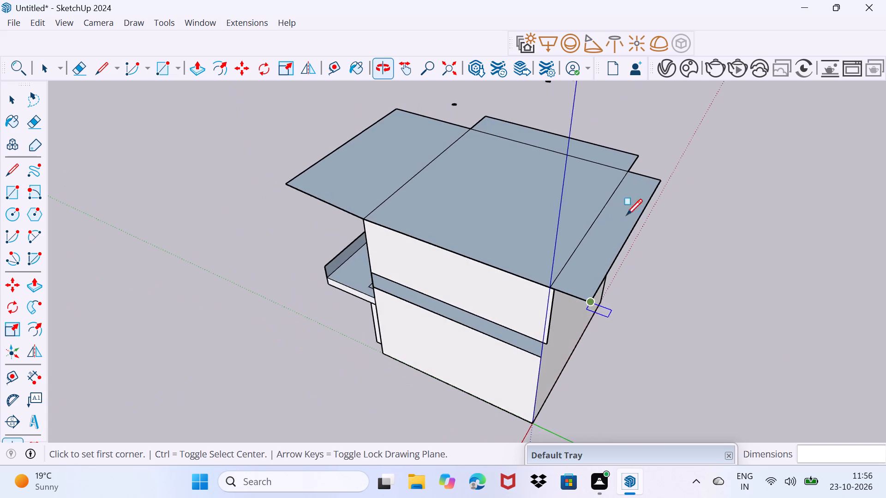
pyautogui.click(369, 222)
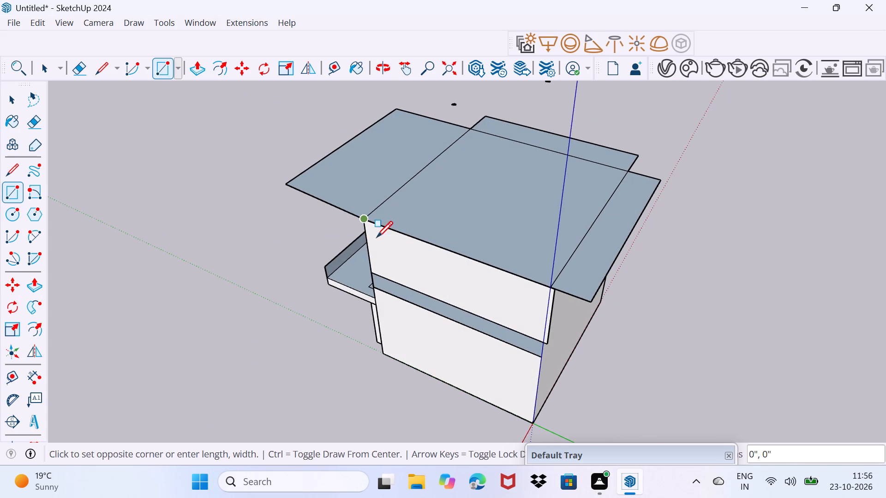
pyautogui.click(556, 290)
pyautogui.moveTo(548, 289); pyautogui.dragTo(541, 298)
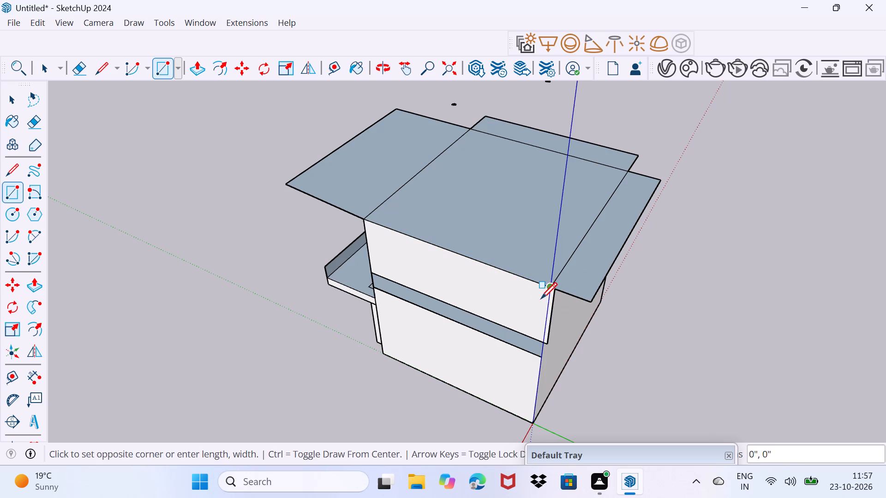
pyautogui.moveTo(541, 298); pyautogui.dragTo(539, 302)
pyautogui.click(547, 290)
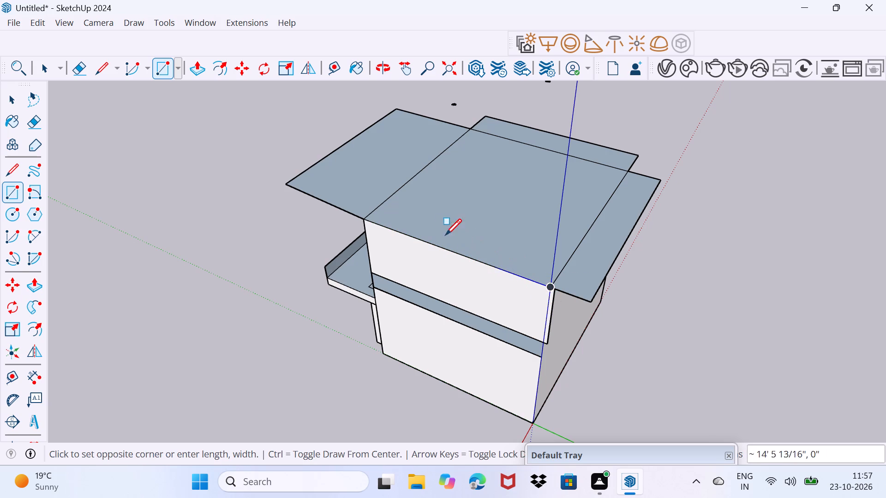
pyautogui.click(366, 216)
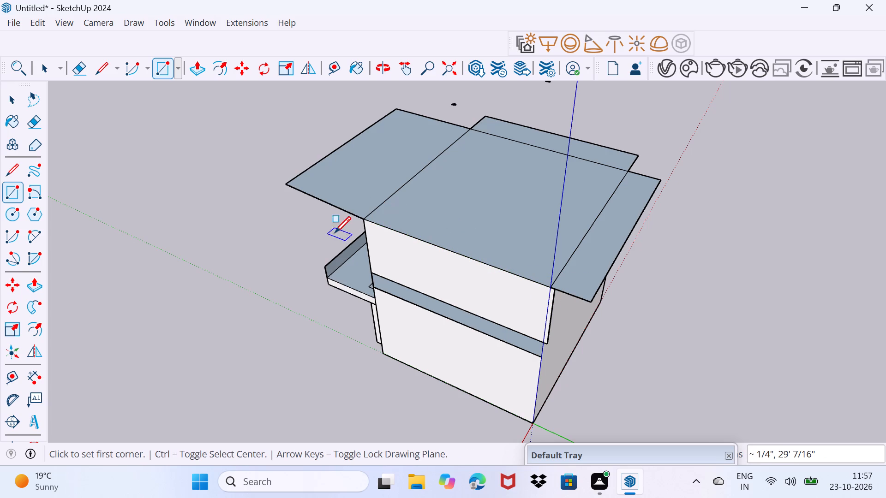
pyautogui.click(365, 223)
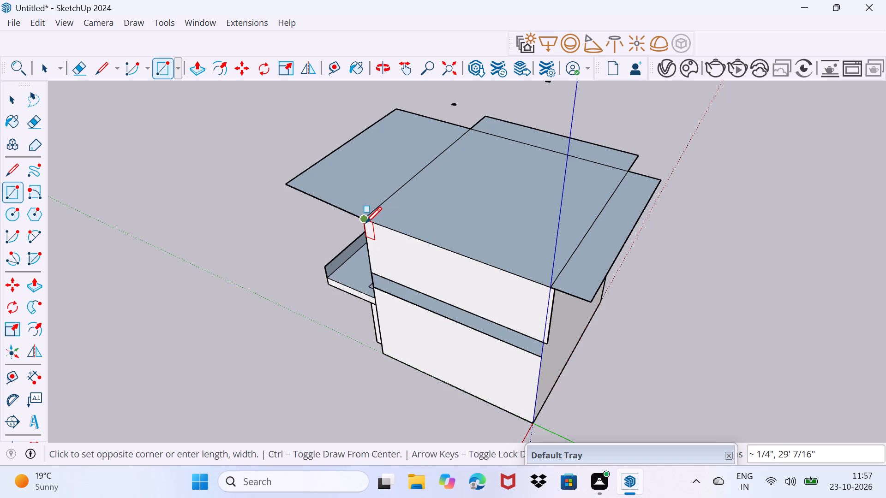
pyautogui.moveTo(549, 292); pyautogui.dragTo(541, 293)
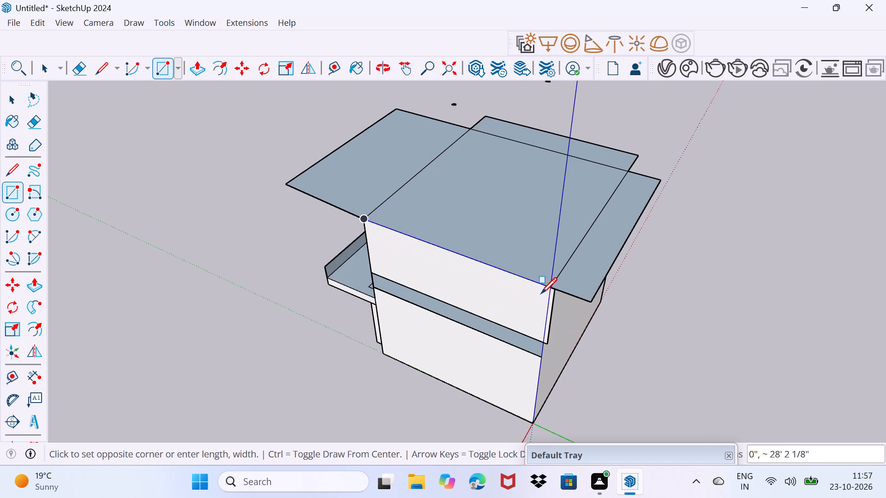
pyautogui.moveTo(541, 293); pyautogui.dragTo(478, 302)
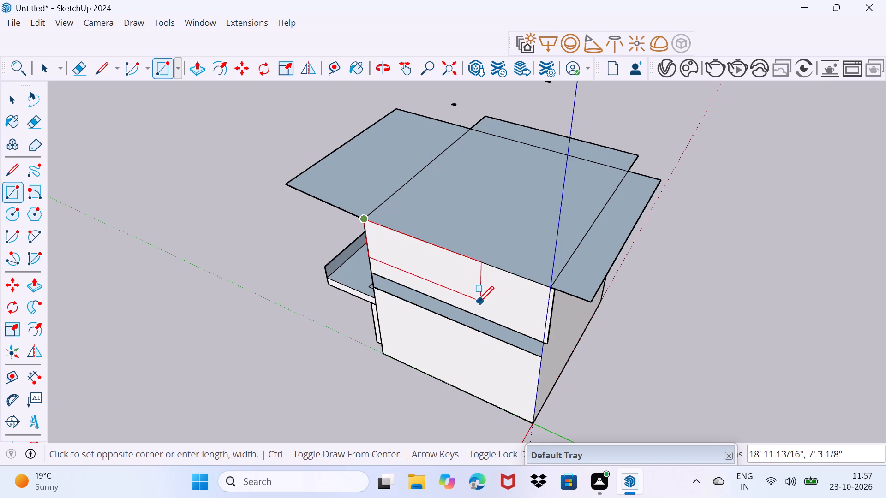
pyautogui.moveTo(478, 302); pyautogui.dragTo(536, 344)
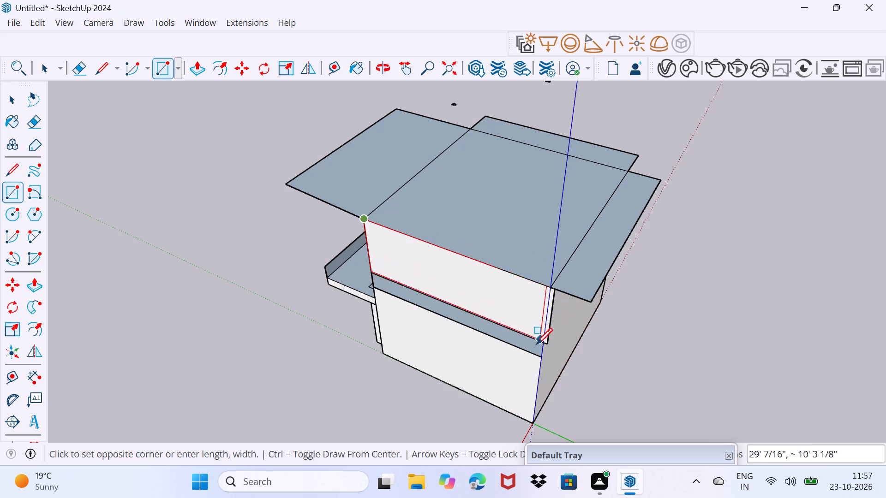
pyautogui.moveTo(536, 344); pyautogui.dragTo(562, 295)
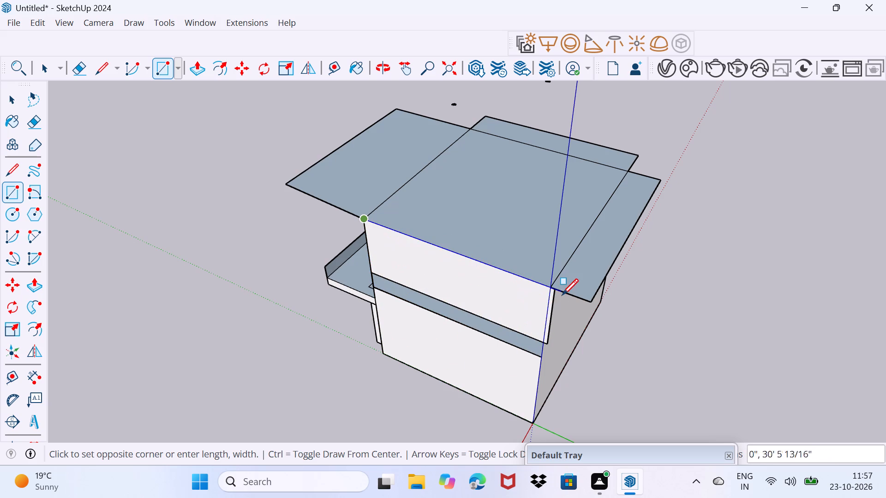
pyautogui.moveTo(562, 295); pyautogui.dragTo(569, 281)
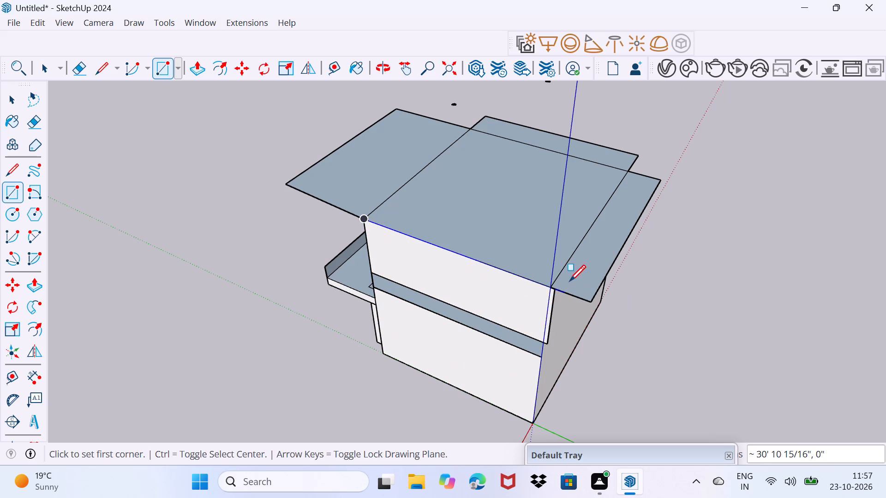
# Draw a rectangular roof overhang about 29' by 4' 11 1/2" along the side roof edge facing the positive red axis.
pyautogui.moveTo(569, 281); pyautogui.dragTo(474, 290, button='middle')
pyautogui.moveTo(448, 283); pyautogui.dragTo(429, 290)
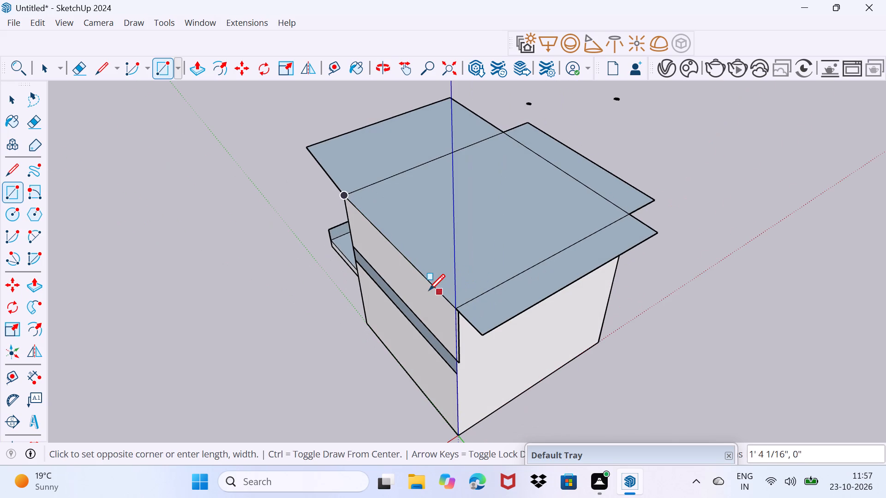
pyautogui.moveTo(429, 290); pyautogui.dragTo(453, 307)
pyautogui.moveTo(452, 308); pyautogui.dragTo(356, 301)
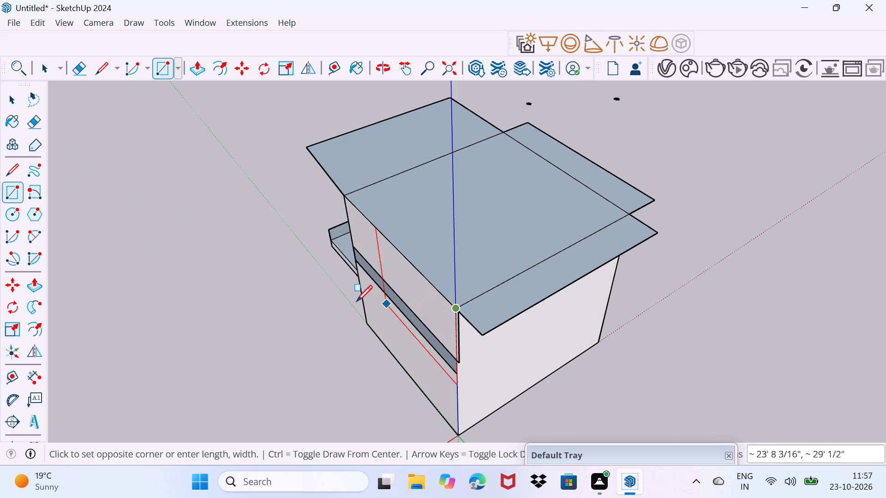
pyautogui.moveTo(356, 301); pyautogui.dragTo(337, 249)
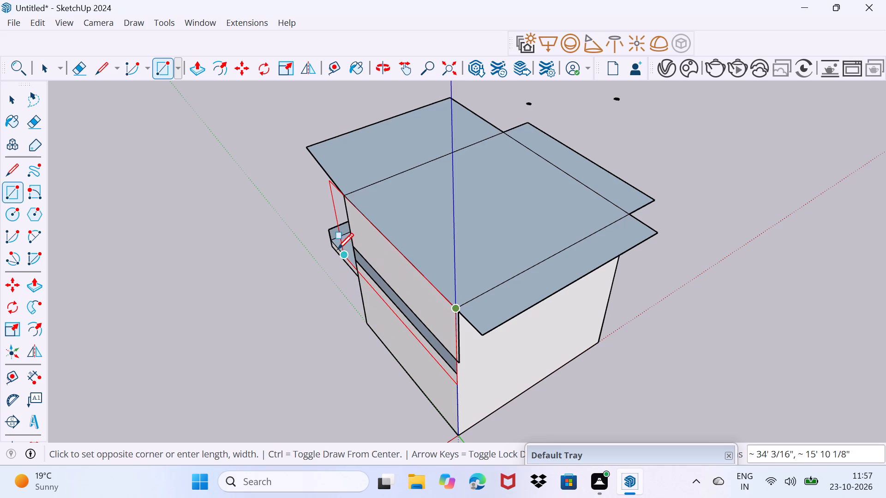
pyautogui.moveTo(337, 249); pyautogui.dragTo(347, 203)
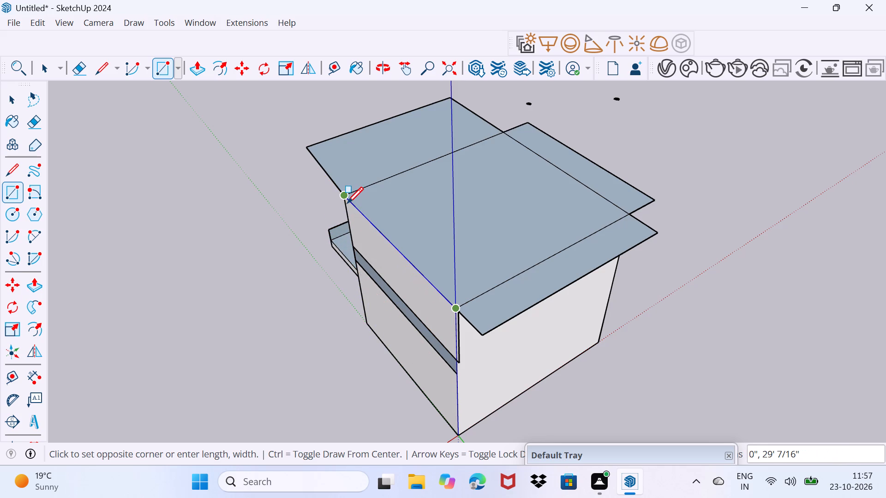
pyautogui.moveTo(347, 203); pyautogui.dragTo(338, 202)
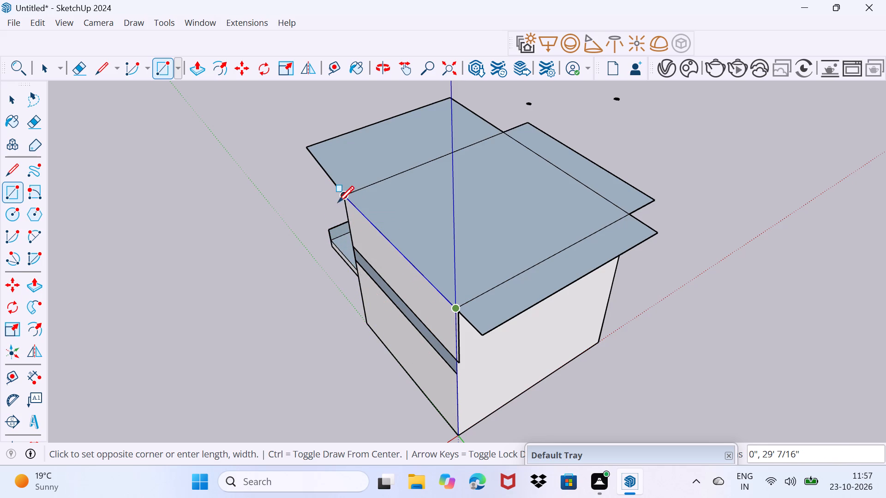
pyautogui.moveTo(338, 202); pyautogui.dragTo(318, 201)
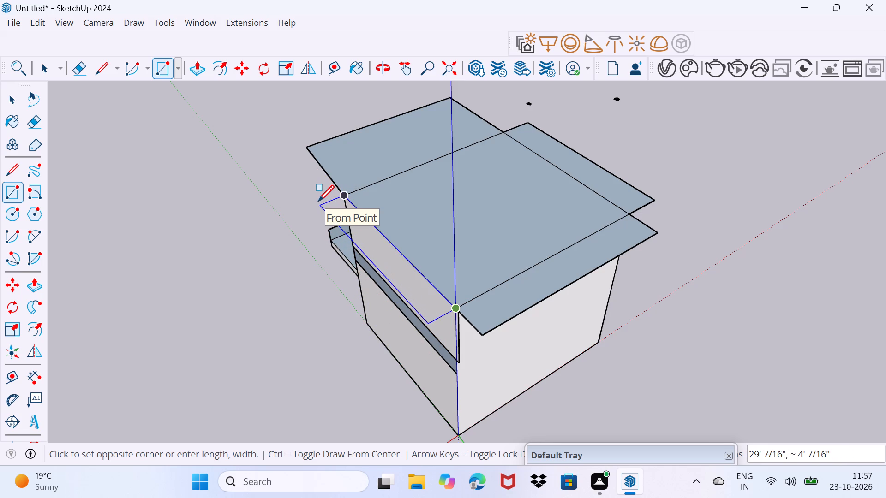
pyautogui.moveTo(318, 201); pyautogui.dragTo(311, 202)
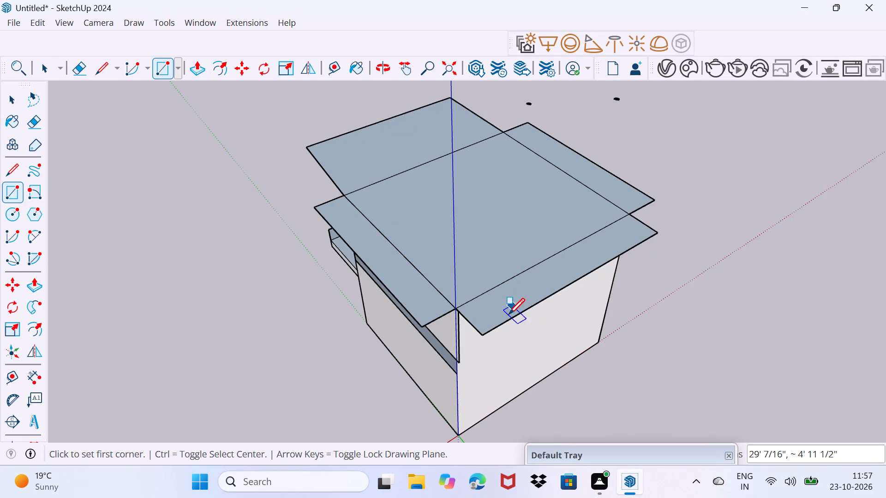
# Draw a rectangle about 5' 3" by 5' in the corner gap between the rear overhang and the positive-red side overhang.
pyautogui.click(430, 320)
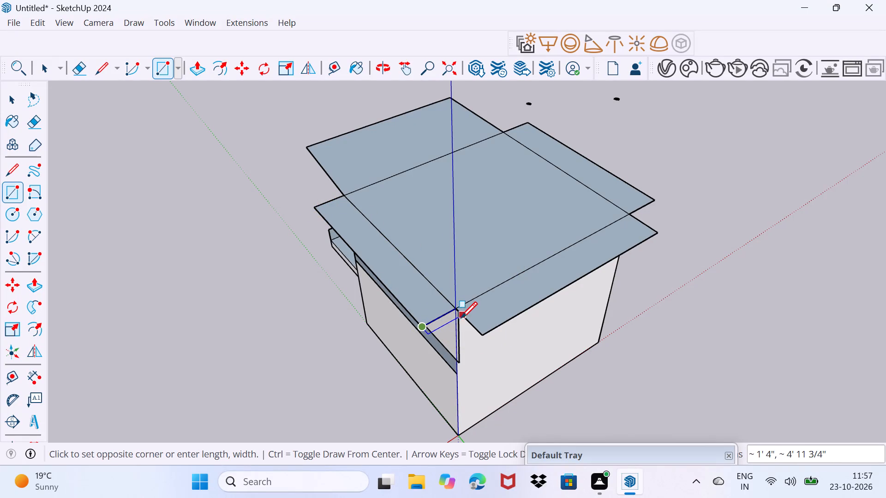
pyautogui.click(485, 337)
# Draw a rectangle about 37' by 5' 3" over the rear overhang, reaching the outer corner of the opposite side overhang.
pyautogui.click(481, 332)
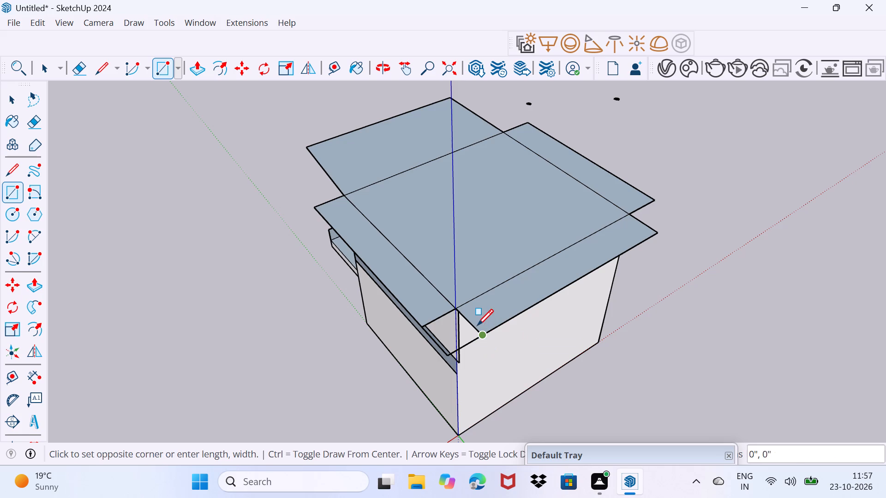
pyautogui.moveTo(460, 311); pyautogui.dragTo(324, 304, button='middle')
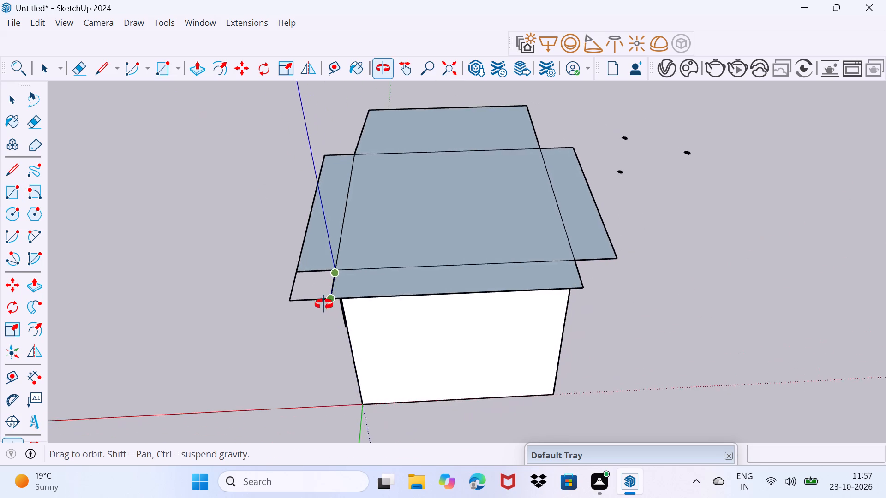
pyautogui.moveTo(324, 304); pyautogui.dragTo(317, 299, button='middle')
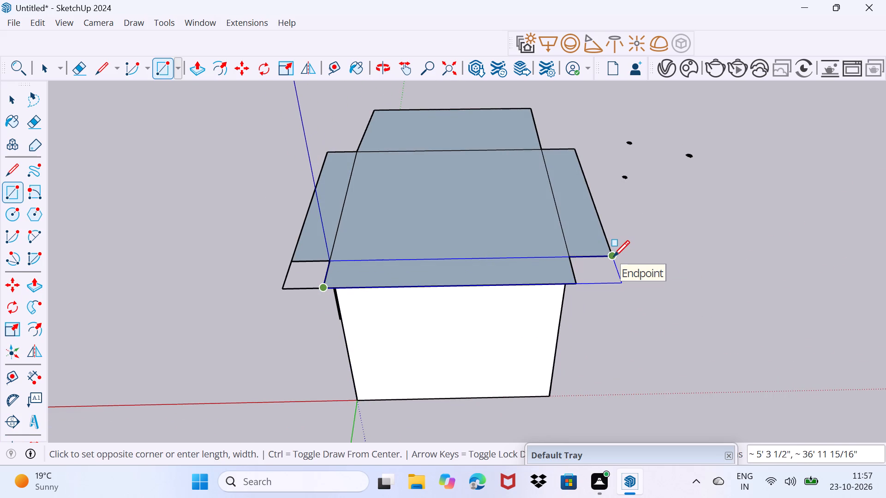
pyautogui.click(613, 256)
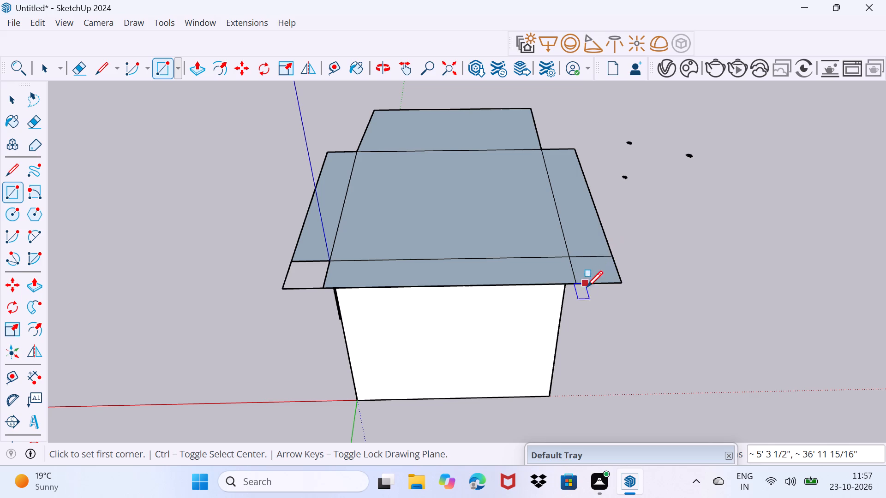
# Draw an upright rectangle about 42' long and 6' 2" high along the full outer edge of the rear overhang.
pyautogui.click(617, 276)
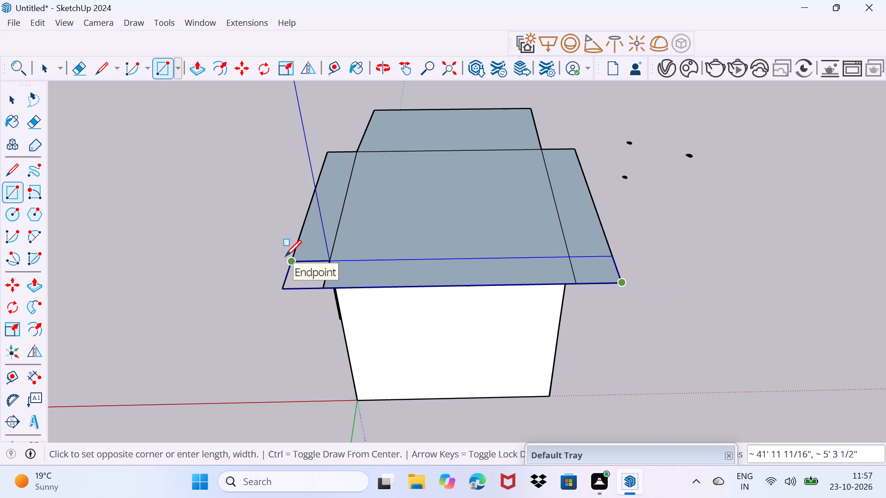
pyautogui.click(283, 285)
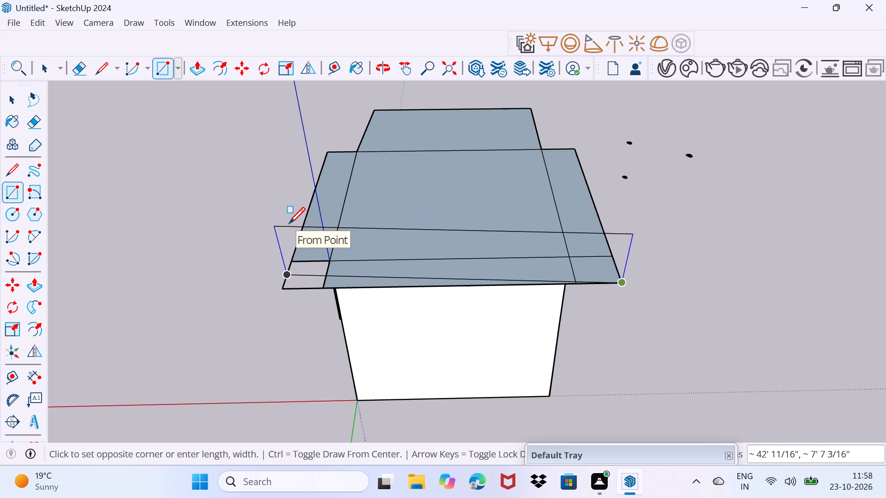
pyautogui.moveTo(289, 223); pyautogui.dragTo(201, 208, button='middle')
pyautogui.scroll(-1, 195, 208)
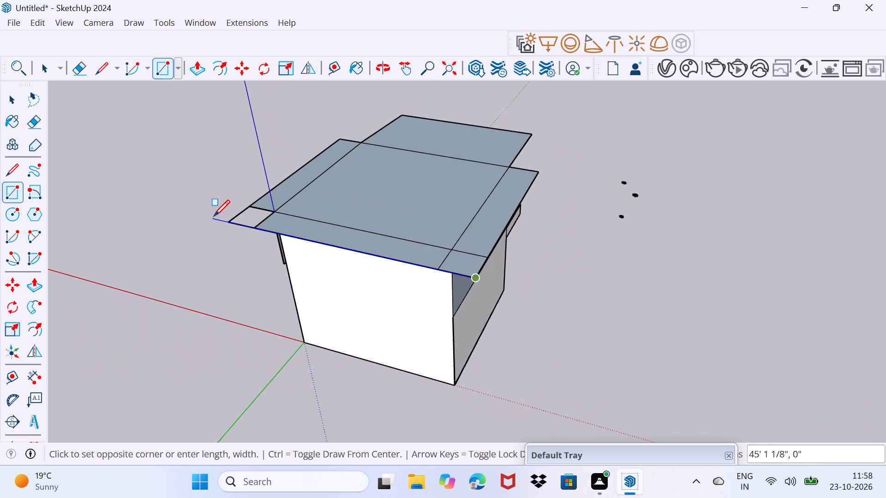
pyautogui.click(225, 220)
pyautogui.moveTo(225, 220); pyautogui.dragTo(230, 192)
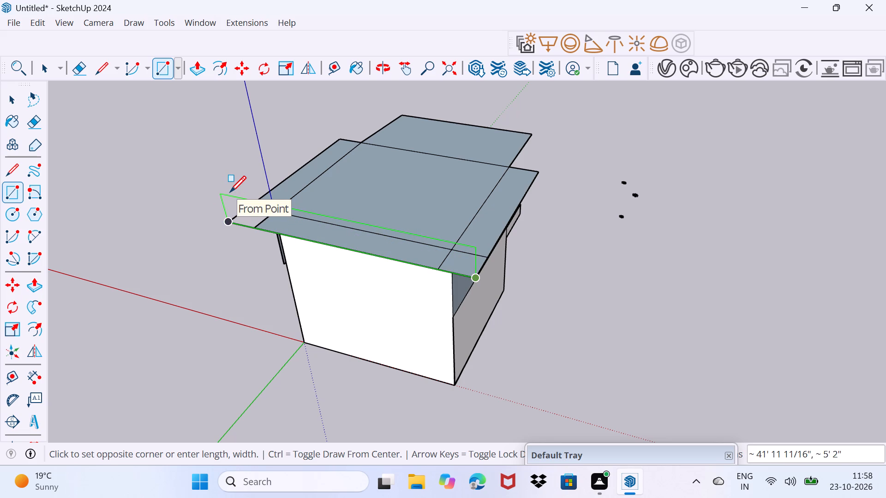
pyautogui.moveTo(230, 192); pyautogui.dragTo(230, 186)
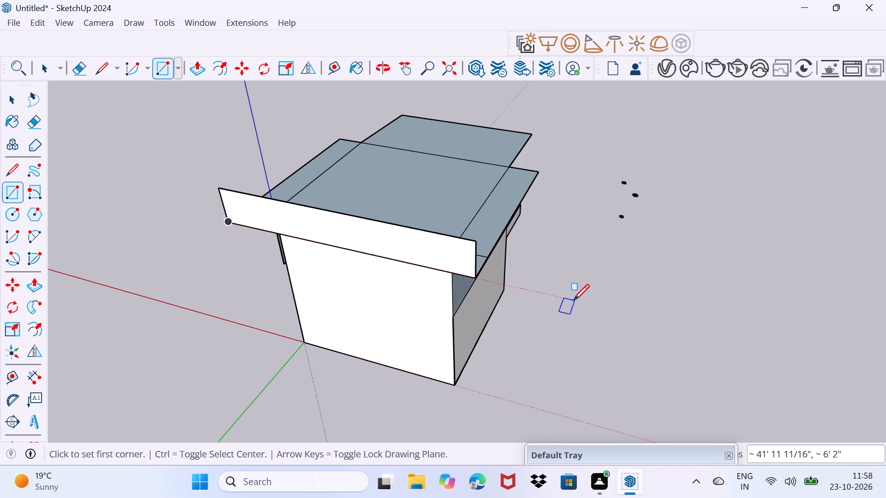
# Draw a long horizontal rectangle behind the rear overhang's outer edge, extending past both sides of the building.
pyautogui.moveTo(573, 299); pyautogui.dragTo(839, 248)
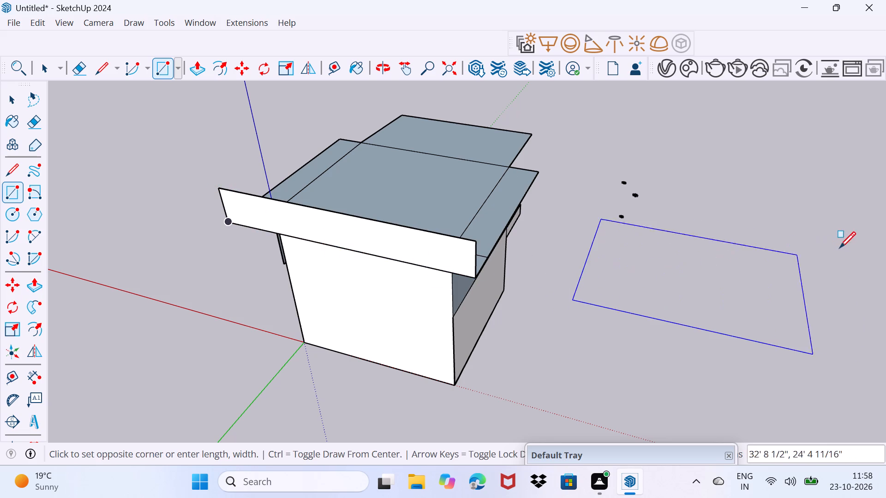
pyautogui.moveTo(839, 248); pyautogui.dragTo(18, 158)
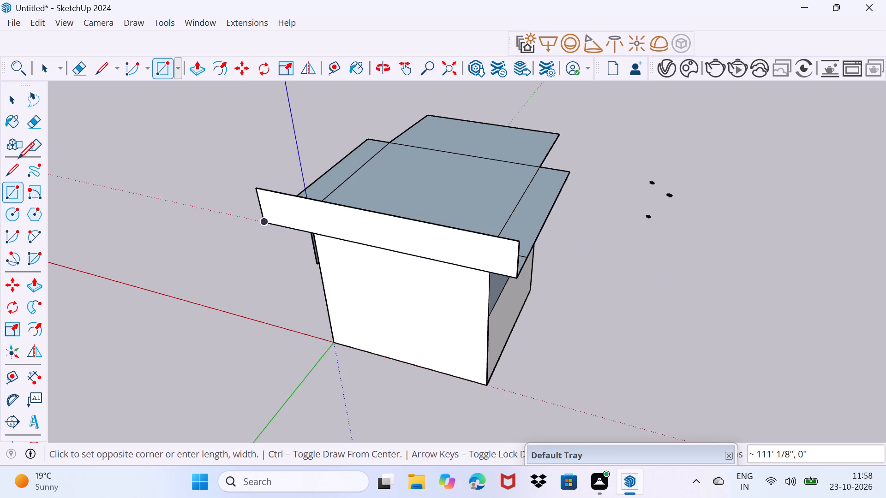
pyautogui.moveTo(18, 158); pyautogui.dragTo(8, 173)
# Draw a line about 5' 1" across the corner of the long horizontal strip at its positive-red end.
pyautogui.click(8, 173)
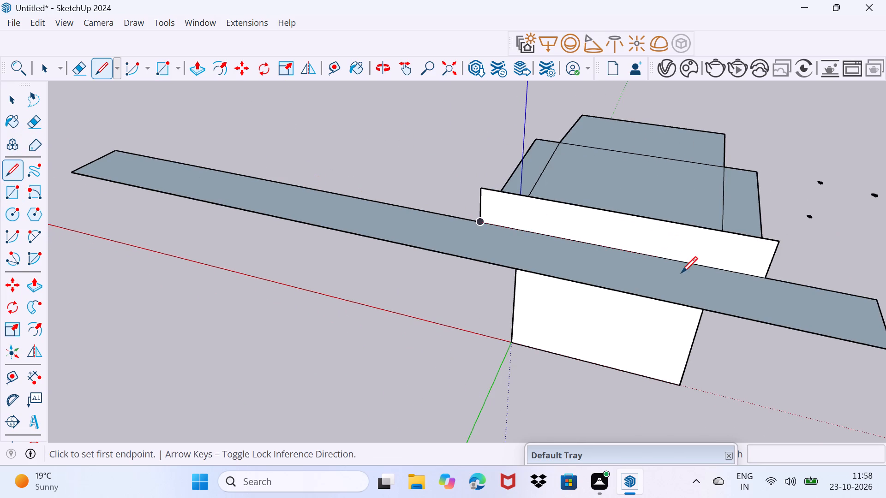
pyautogui.moveTo(431, 289); pyautogui.dragTo(776, 239, button='middle')
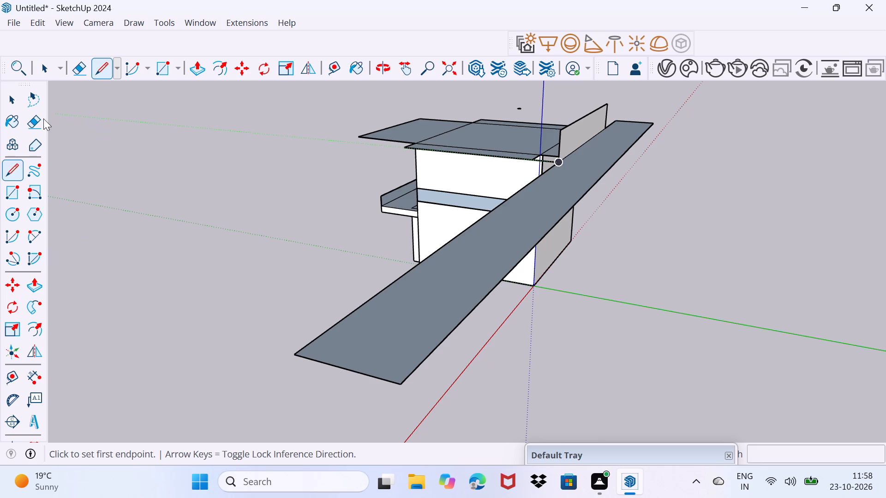
pyautogui.moveTo(33, 120); pyautogui.dragTo(93, 171)
pyautogui.click(331, 364)
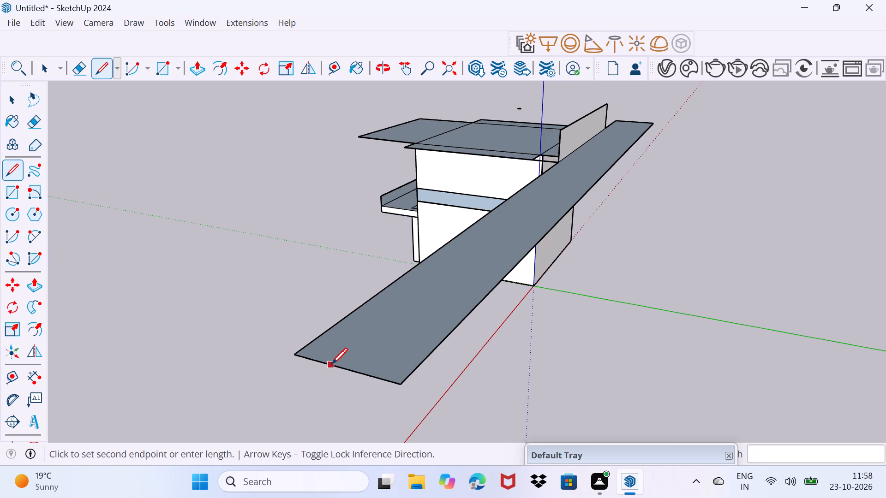
pyautogui.click(331, 361)
pyautogui.click(331, 361)
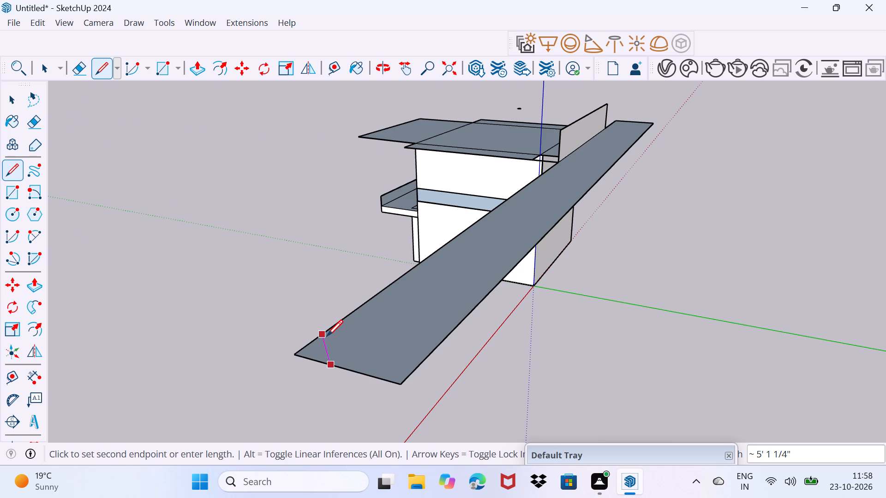
pyautogui.click(327, 332)
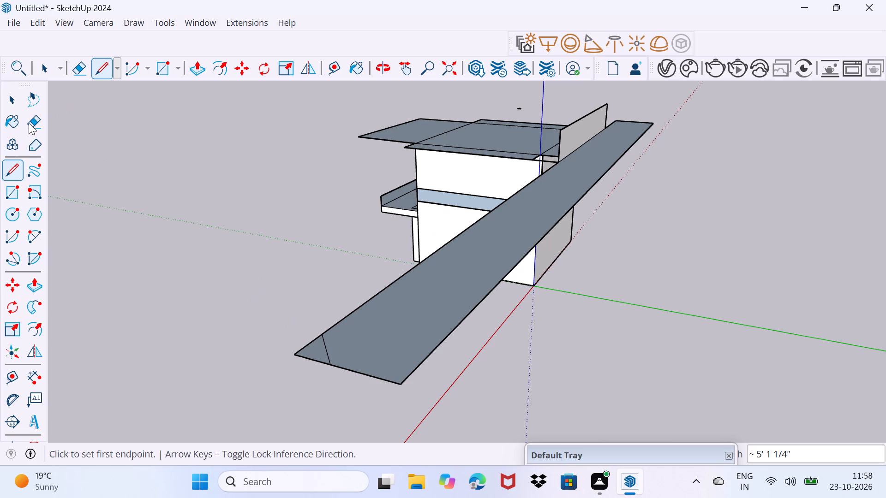
# Erase the long horizontal strip behind the rear overhang, including its corner line and all of its outline edges.
pyautogui.click(26, 123)
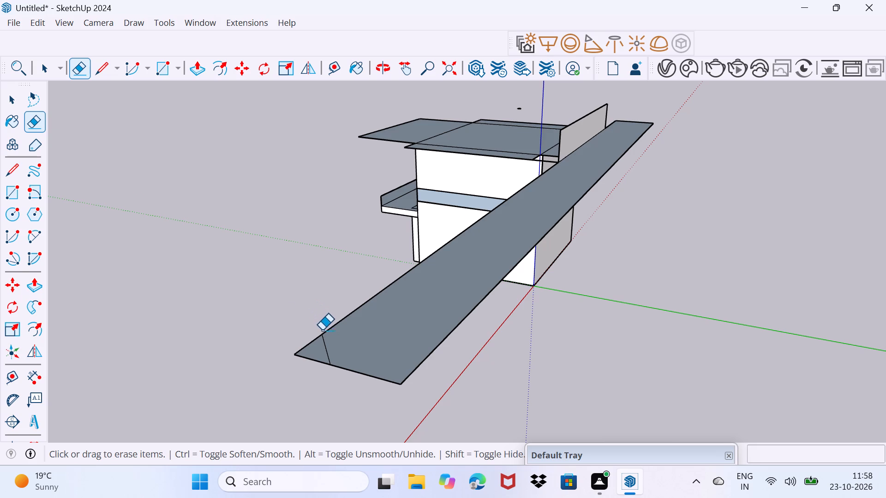
pyautogui.click(325, 341)
pyautogui.click(312, 340)
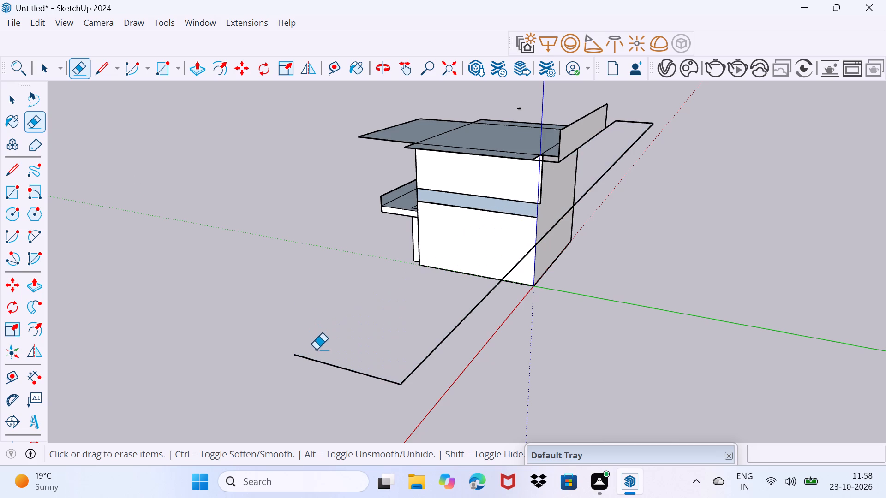
pyautogui.moveTo(331, 364); pyautogui.dragTo(335, 367)
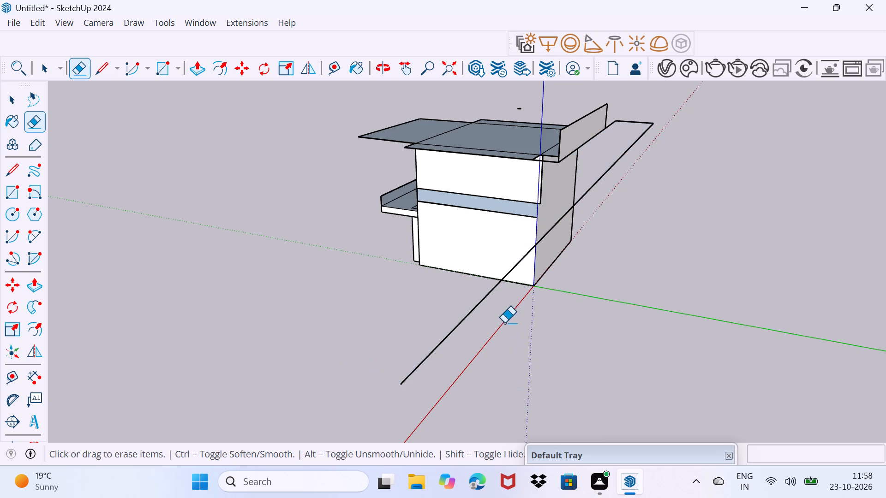
pyautogui.click(474, 309)
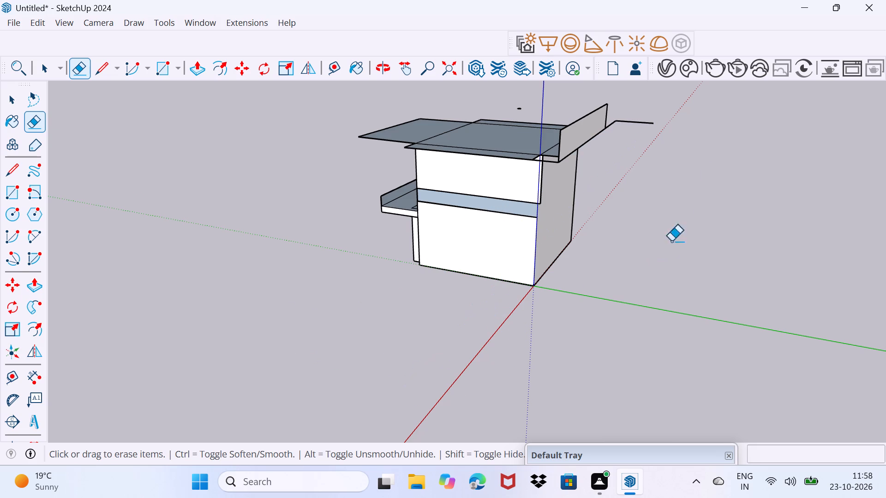
pyautogui.click(613, 120)
pyautogui.click(629, 122)
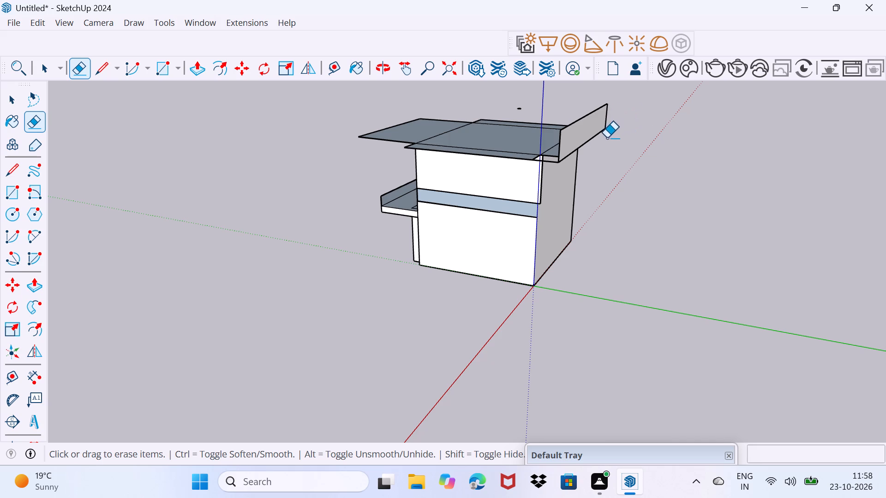
# Draw an upright rectangle about 34' 4" long and 6' 2" high along the outer edge of the negative-red side overhang.
pyautogui.moveTo(611, 152); pyautogui.dragTo(323, 162, button='middle')
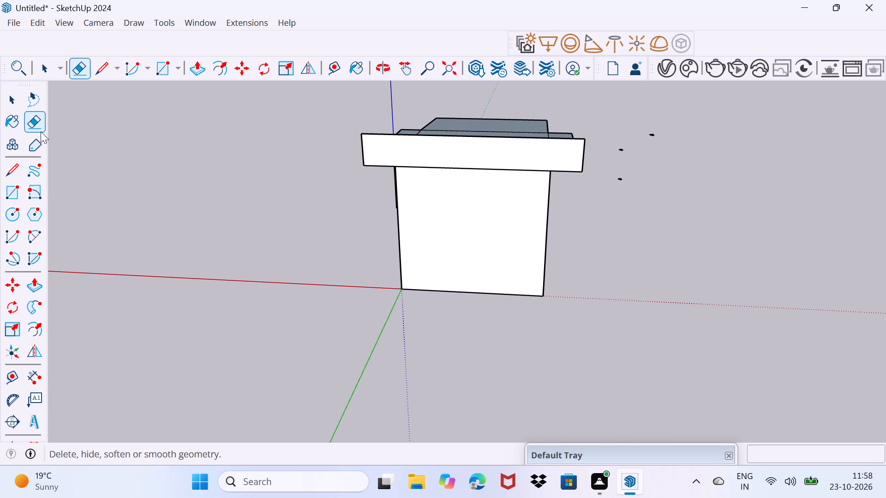
pyautogui.click(9, 184)
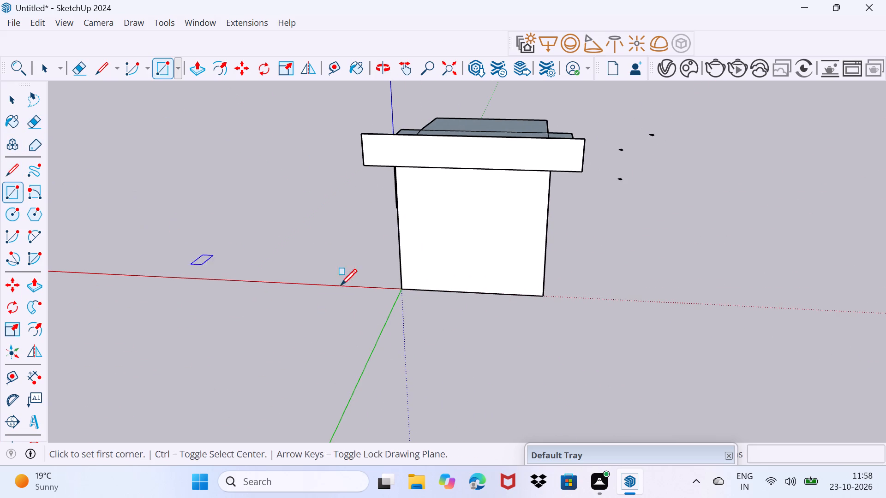
pyautogui.moveTo(542, 321); pyautogui.dragTo(180, 321, button='middle')
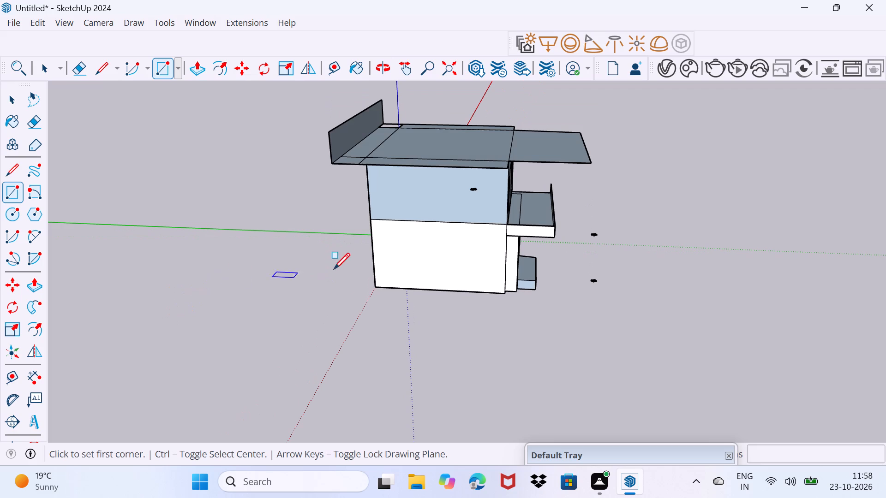
pyautogui.moveTo(327, 136); pyautogui.dragTo(515, 178)
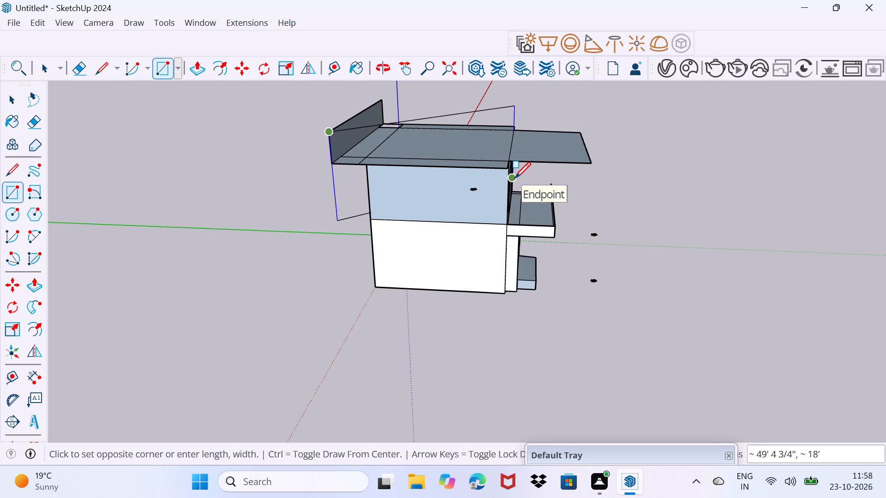
pyautogui.moveTo(515, 178); pyautogui.dragTo(508, 170)
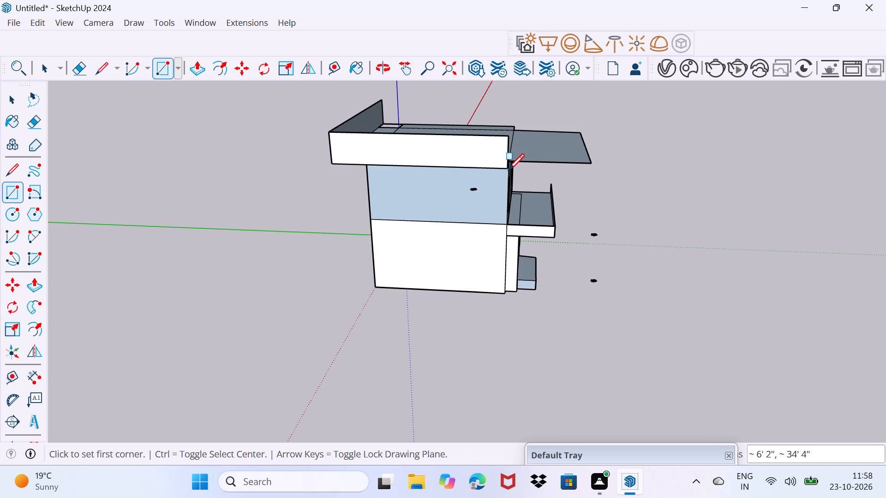
# Draw an upright rectangle about 42' long and 6' 2" high across the front of the roof, between both side overhangs.
pyautogui.moveTo(554, 206); pyautogui.dragTo(334, 202, button='middle')
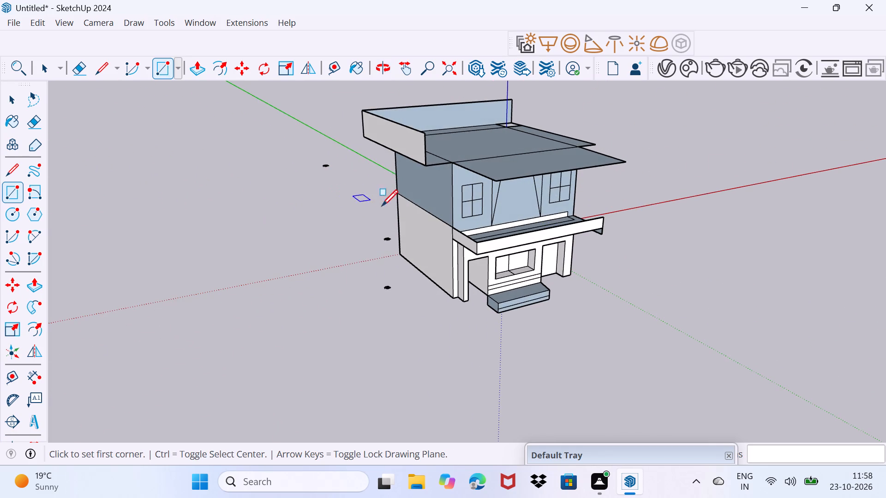
pyautogui.click(428, 138)
pyautogui.click(430, 163)
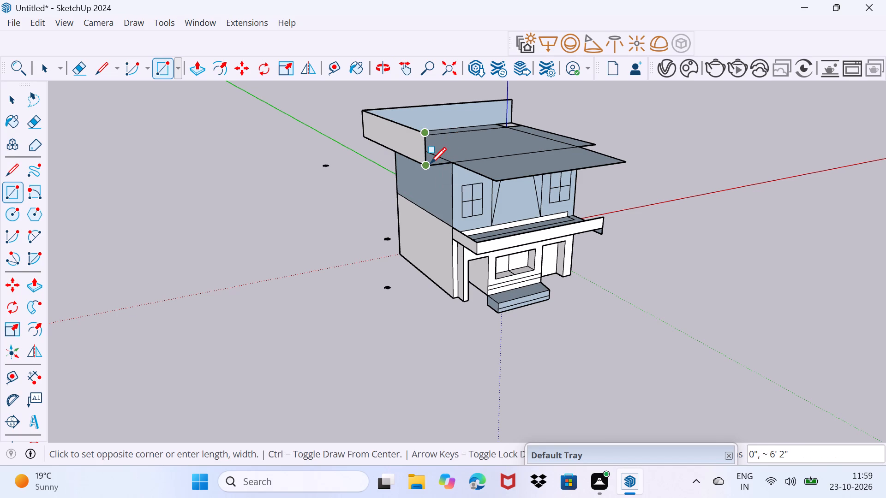
pyautogui.click(598, 149)
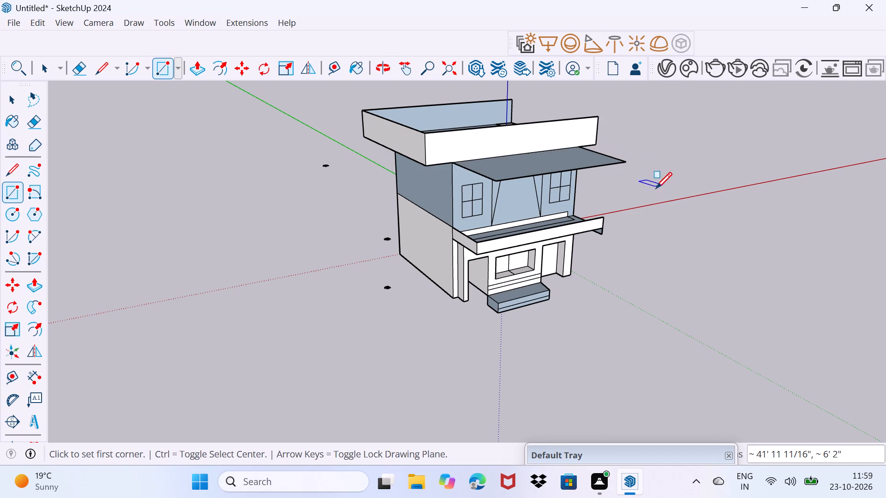
# Close the positive-red side of the roof with an upright rectangle about 34' 4" long and 6' 2" high.
pyautogui.moveTo(656, 188); pyautogui.dragTo(315, 166, button='middle')
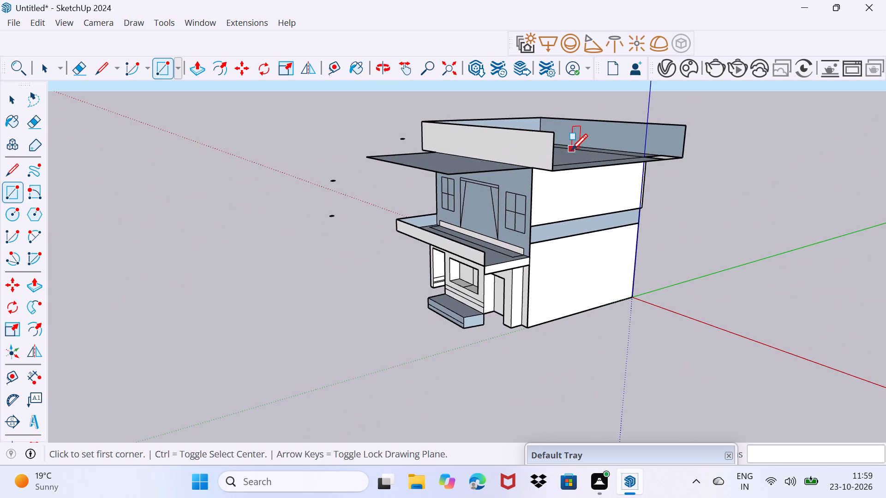
pyautogui.moveTo(555, 139); pyautogui.dragTo(579, 139)
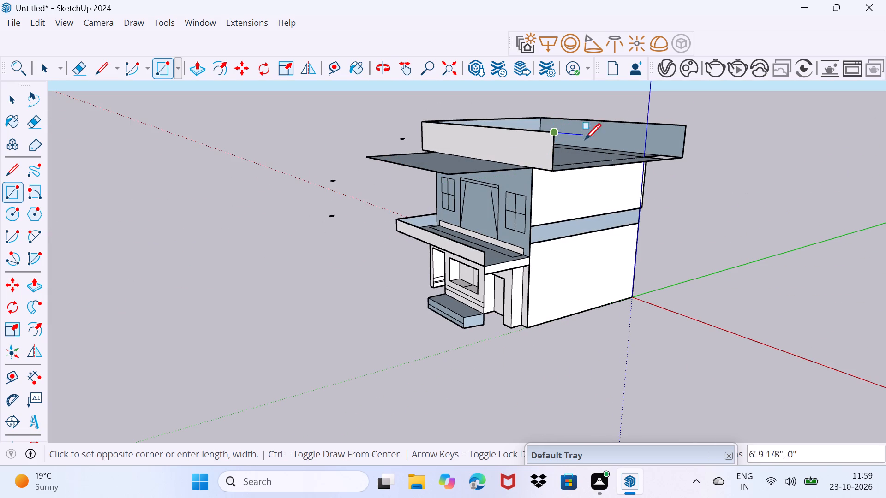
pyautogui.click(682, 125)
pyautogui.click(684, 151)
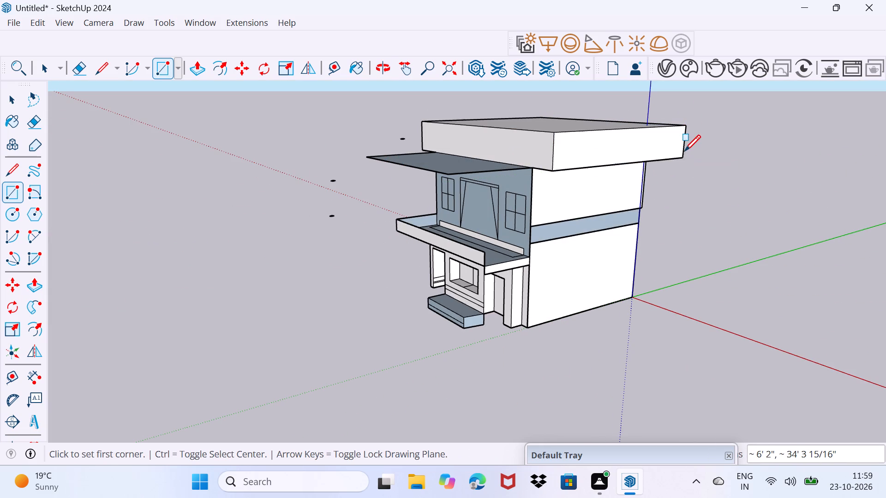
# Draw a rectangle about 15' by 16' 2" over the negative-red half of the upper front canopy, starting at its front edge's midpoint.
pyautogui.moveTo(679, 160); pyautogui.dragTo(722, 370, button='middle')
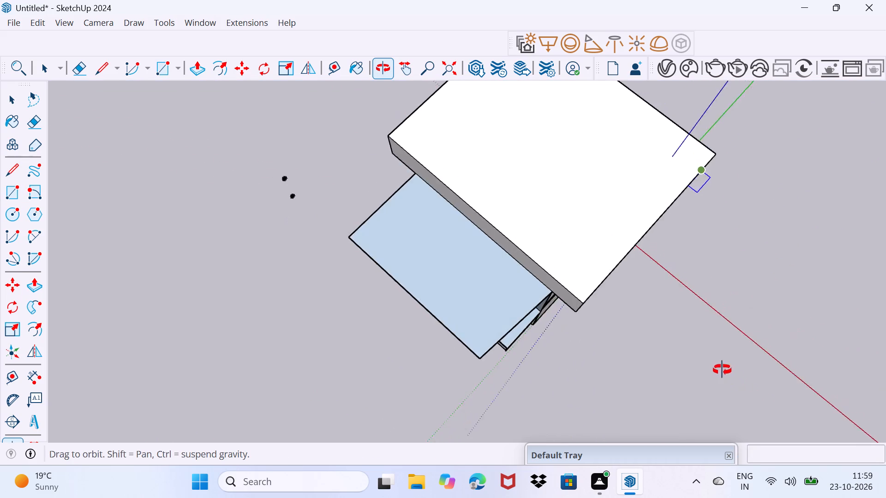
pyautogui.moveTo(722, 370); pyautogui.dragTo(881, 191, button='middle')
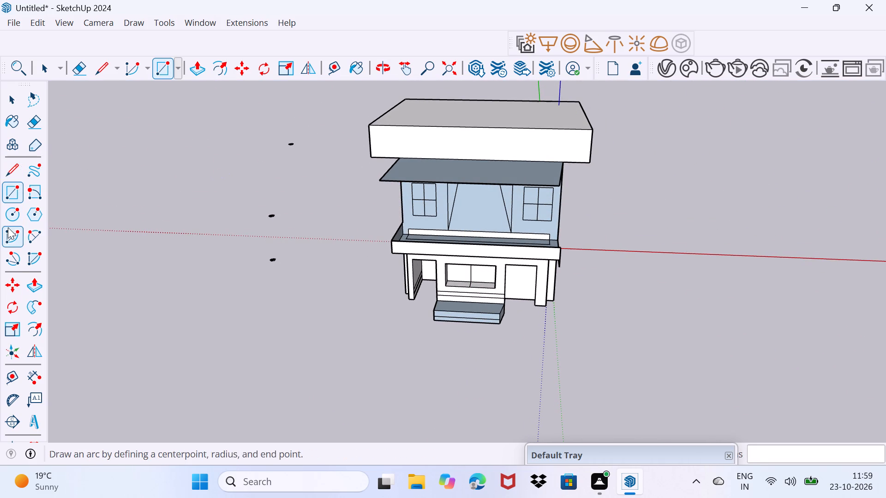
pyautogui.click(8, 273)
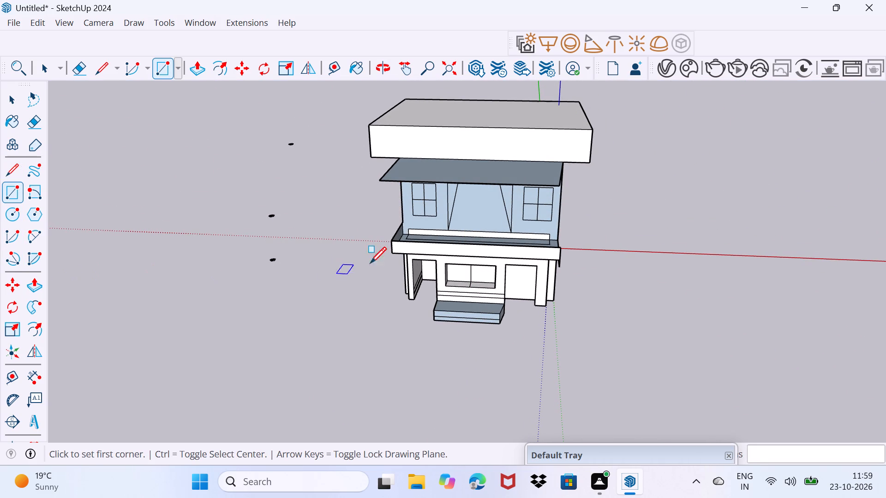
pyautogui.doubleClick(476, 184)
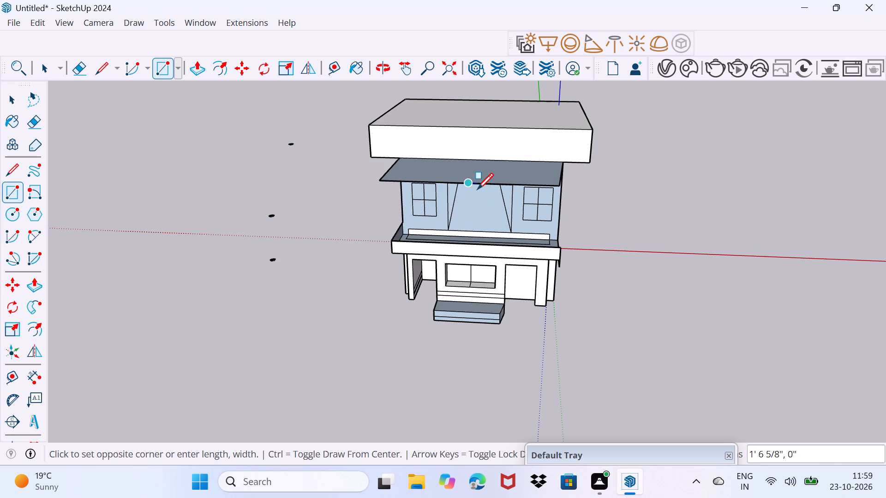
pyautogui.click(465, 185)
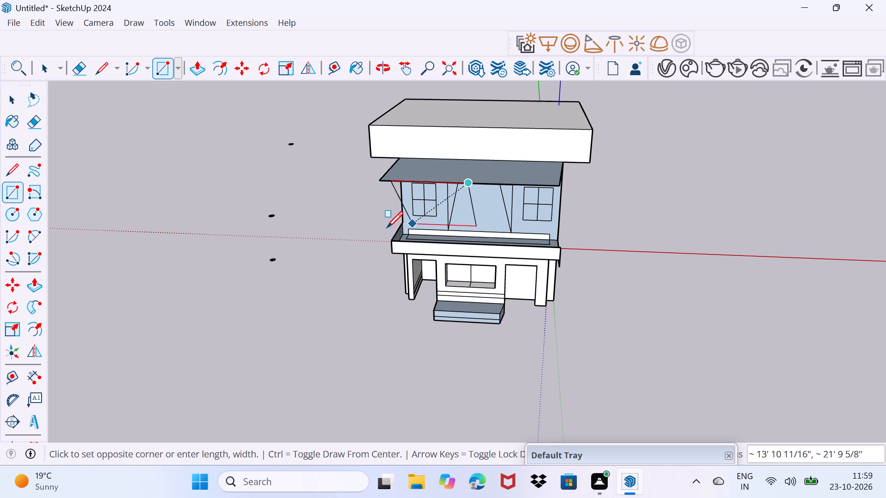
pyautogui.click(466, 182)
pyautogui.doubleClick(469, 187)
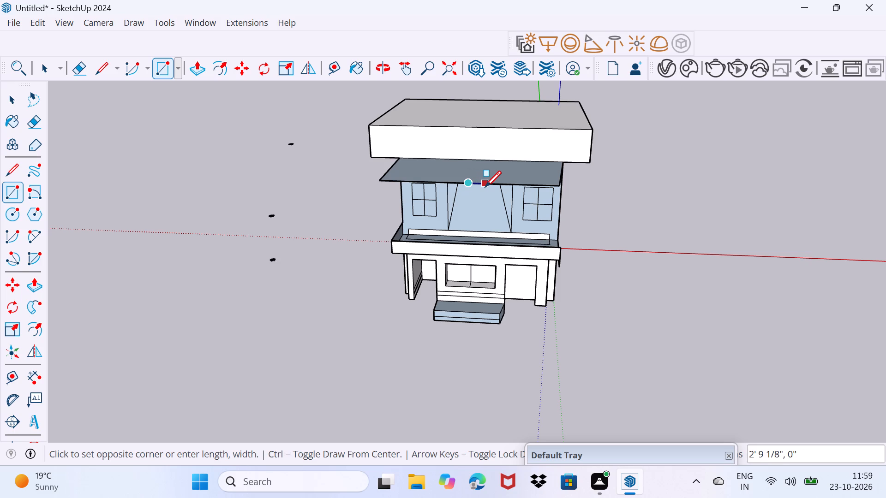
pyautogui.click(485, 187)
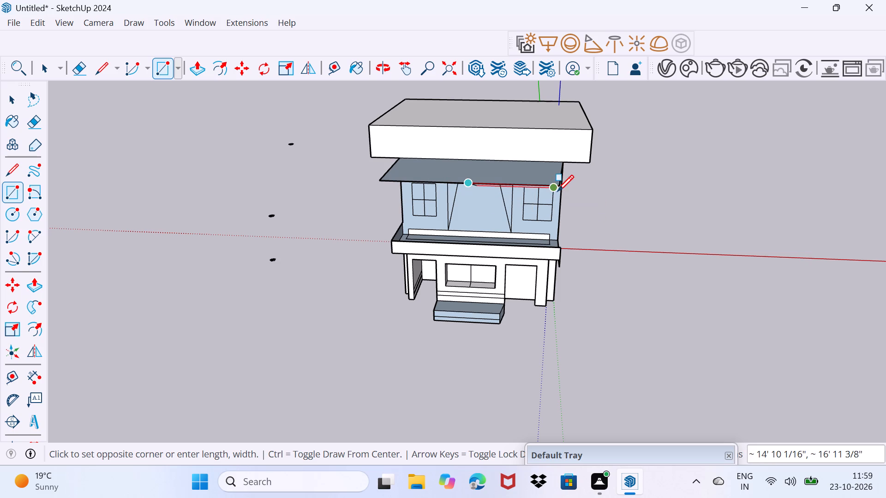
pyautogui.moveTo(557, 190); pyautogui.dragTo(555, 182, button='middle')
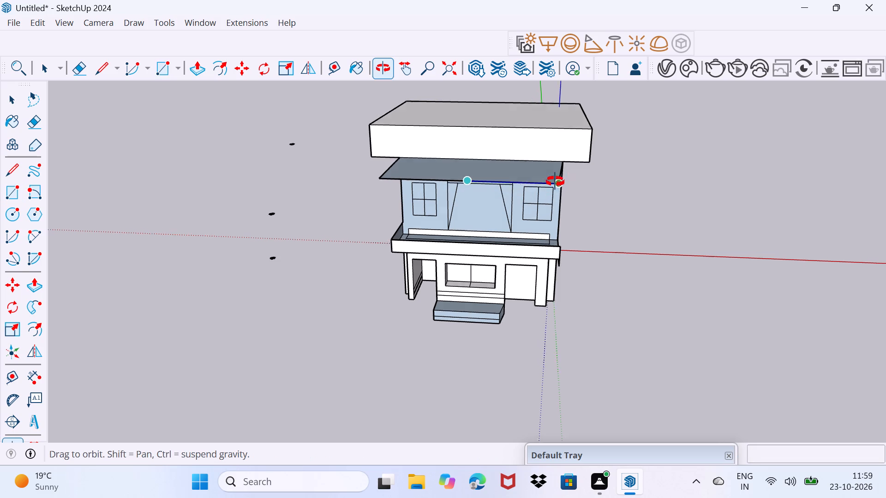
pyautogui.moveTo(555, 182); pyautogui.dragTo(581, 8, button='middle')
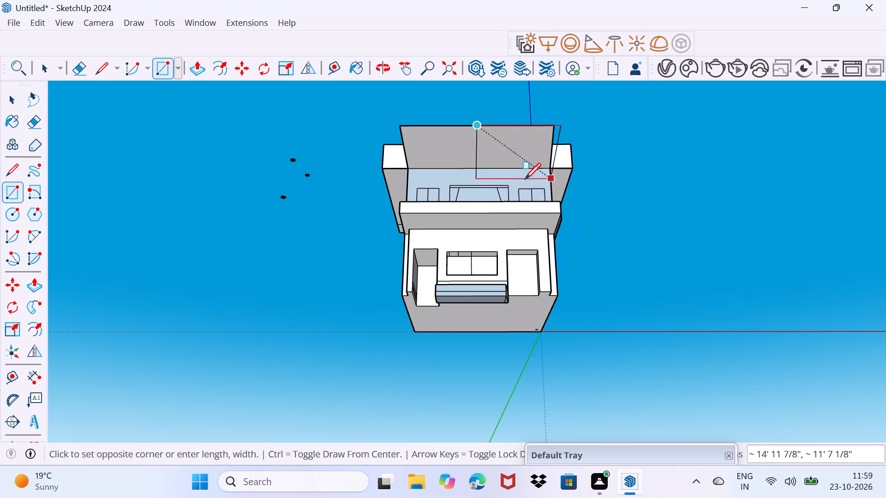
pyautogui.click(407, 174)
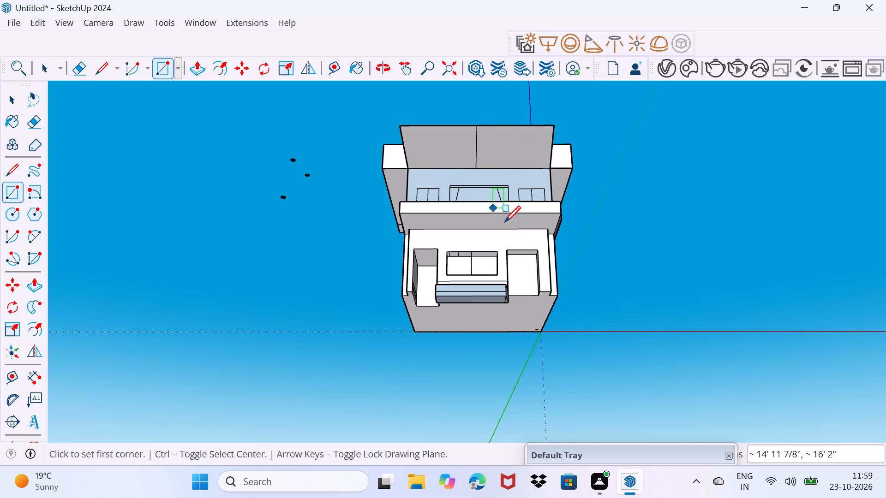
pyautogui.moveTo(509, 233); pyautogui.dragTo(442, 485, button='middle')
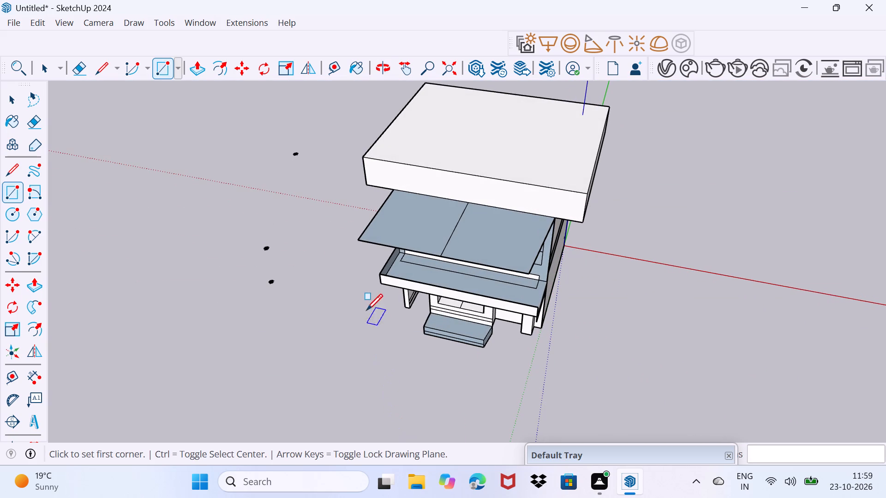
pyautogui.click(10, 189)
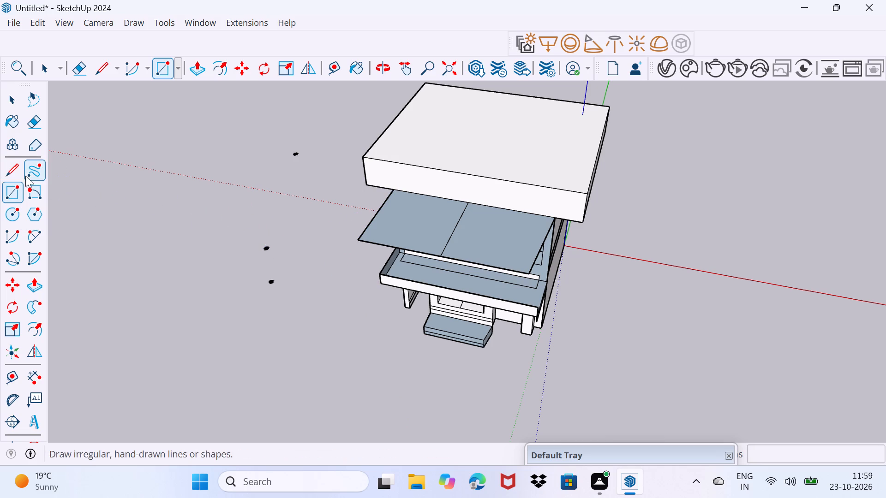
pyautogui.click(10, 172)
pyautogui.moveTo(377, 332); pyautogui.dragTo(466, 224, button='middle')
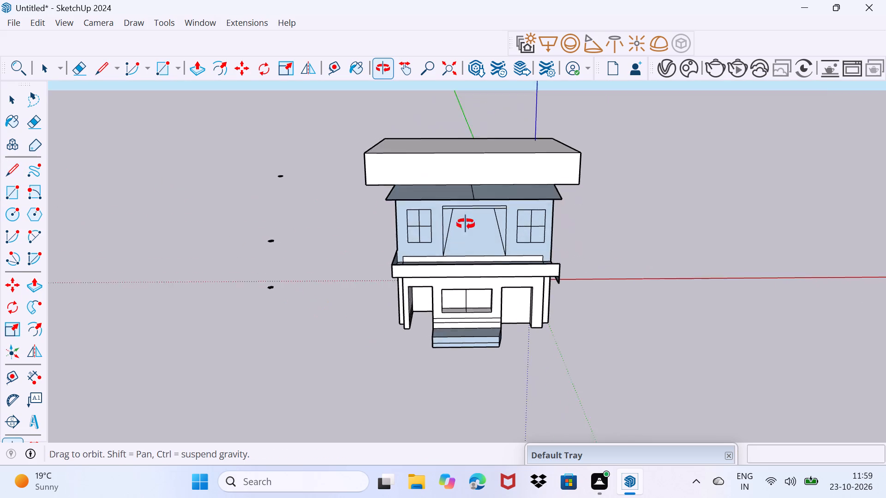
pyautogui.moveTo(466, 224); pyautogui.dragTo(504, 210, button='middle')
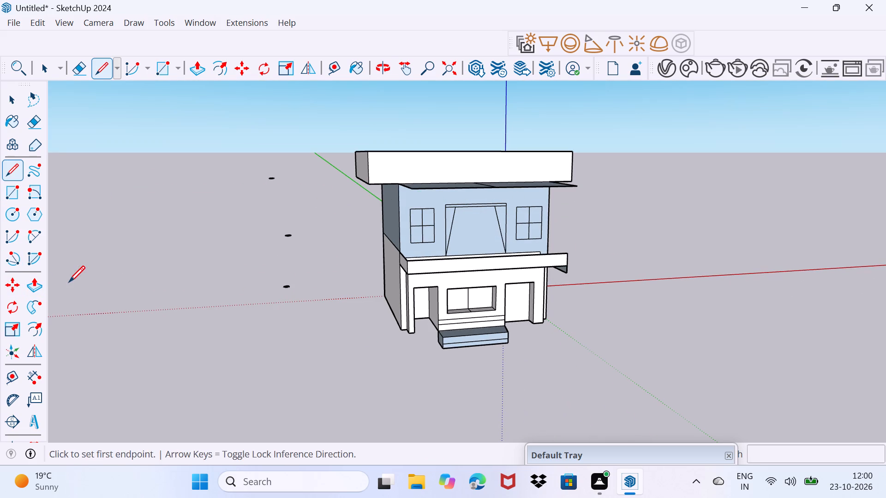
# Pull the negative-red side face of the roof box outward about 6" with Push/Pull.
pyautogui.click(37, 291)
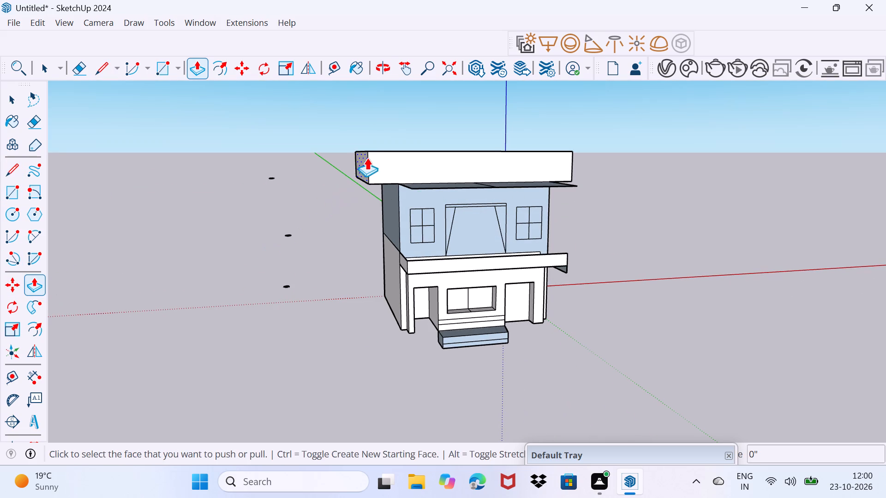
pyautogui.moveTo(369, 147); pyautogui.dragTo(373, 136)
pyautogui.moveTo(367, 154); pyautogui.dragTo(373, 129)
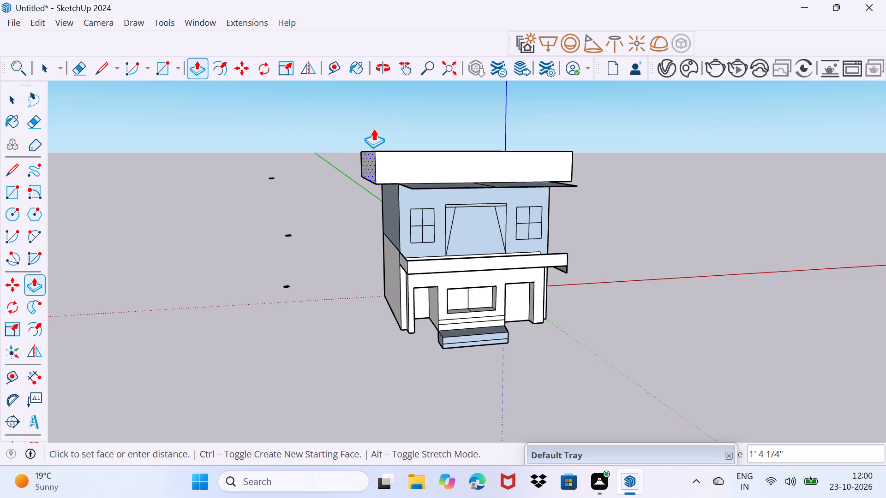
pyautogui.moveTo(373, 129); pyautogui.dragTo(364, 134)
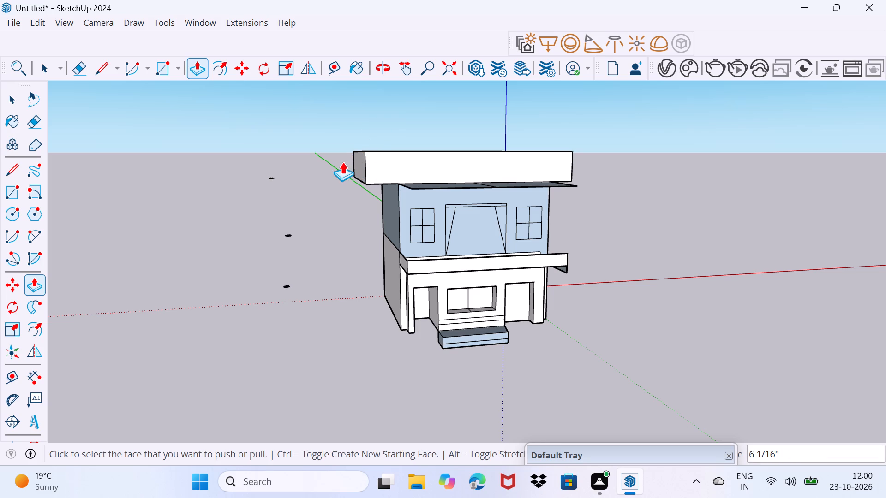
pyautogui.moveTo(342, 164); pyautogui.dragTo(885, 145, button='middle')
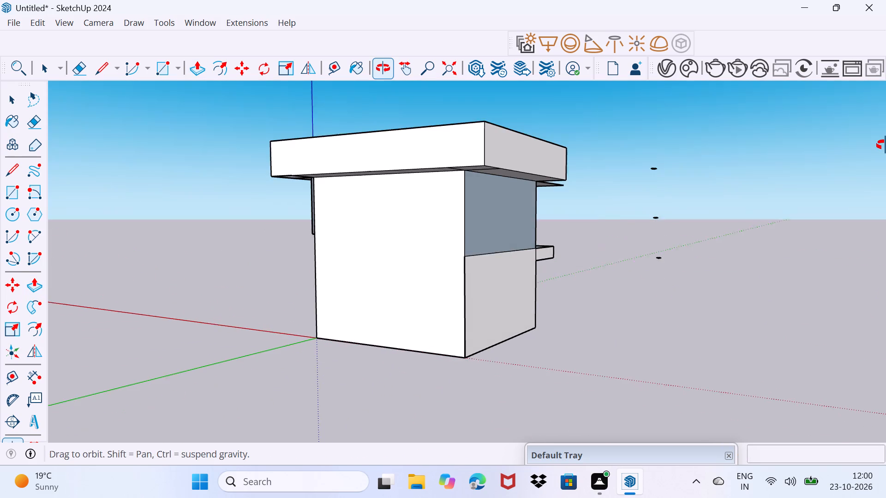
# Recess the tapered face at the centre of the upper front wall into the building with Push/Pull.
pyautogui.moveTo(885, 145); pyautogui.dragTo(757, 84, button='middle')
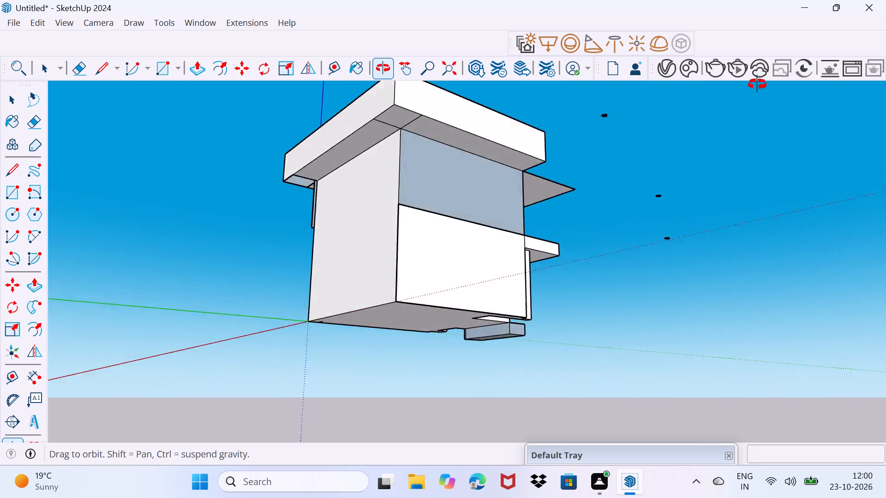
pyautogui.moveTo(757, 84); pyautogui.dragTo(756, 60, button='middle')
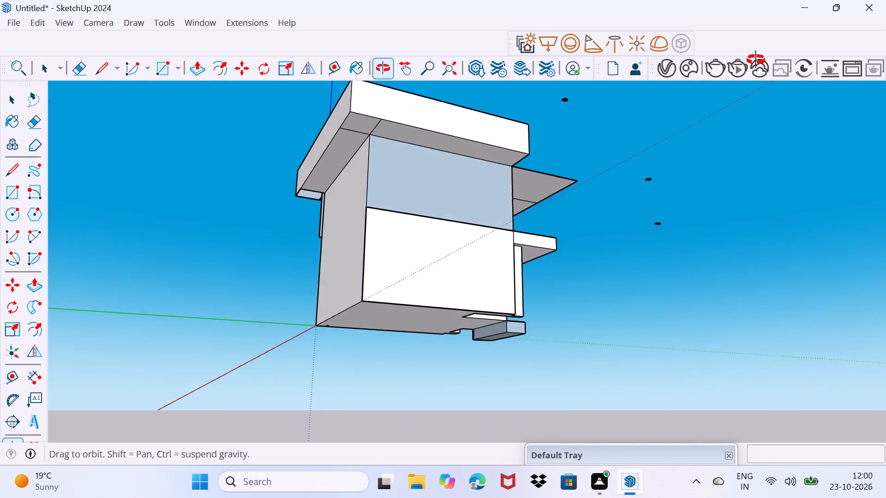
pyautogui.moveTo(756, 60); pyautogui.dragTo(419, 261, button='middle')
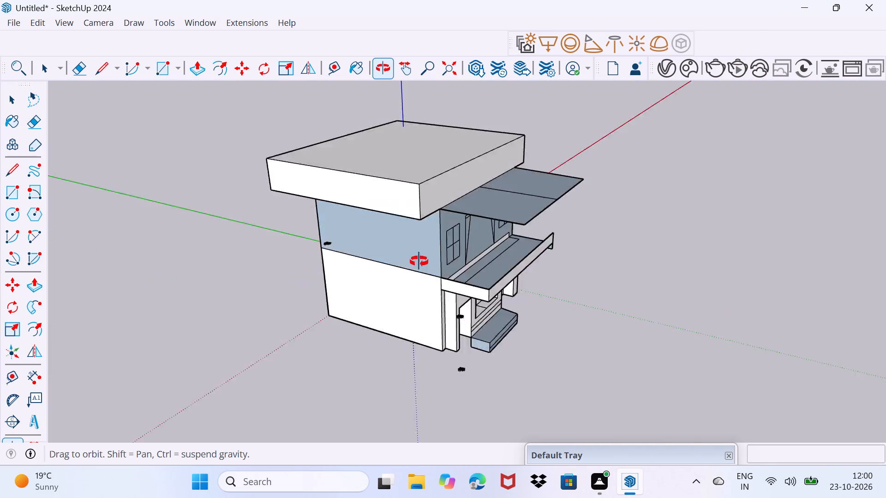
pyautogui.moveTo(419, 261); pyautogui.dragTo(200, 183, button='middle')
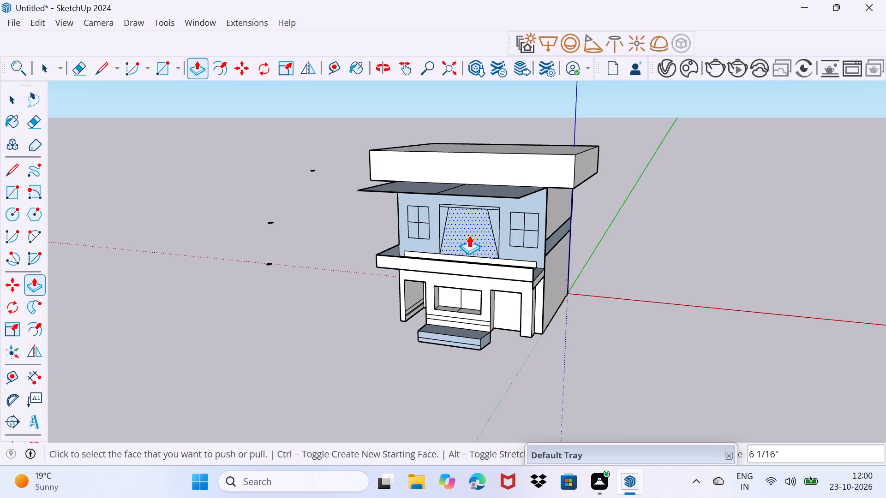
pyautogui.moveTo(477, 220); pyautogui.dragTo(466, 222)
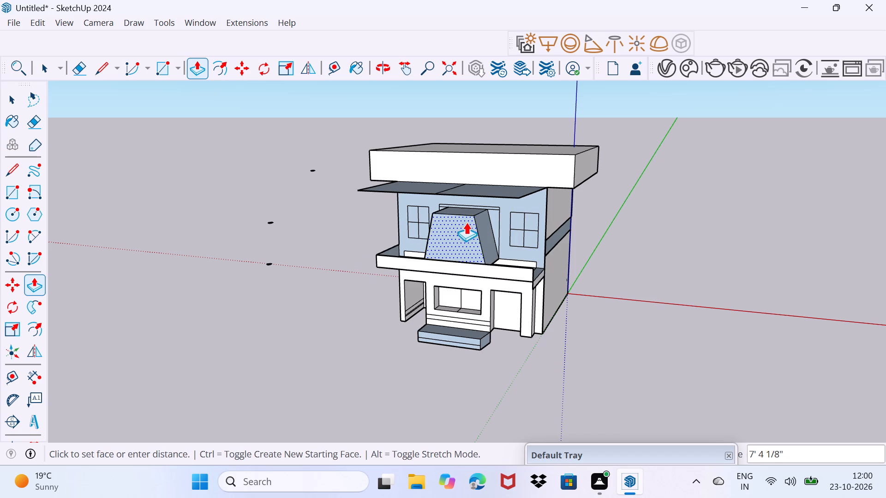
pyautogui.moveTo(466, 222); pyautogui.dragTo(491, 209)
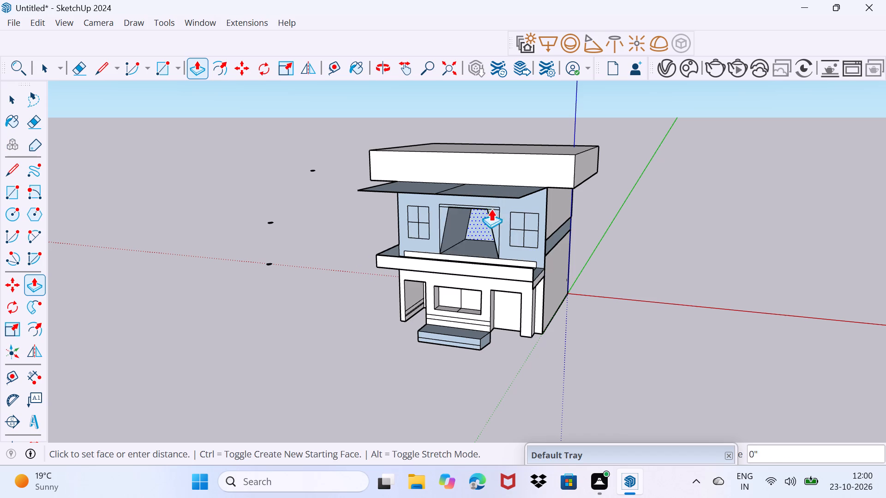
pyautogui.moveTo(491, 209); pyautogui.dragTo(490, 213)
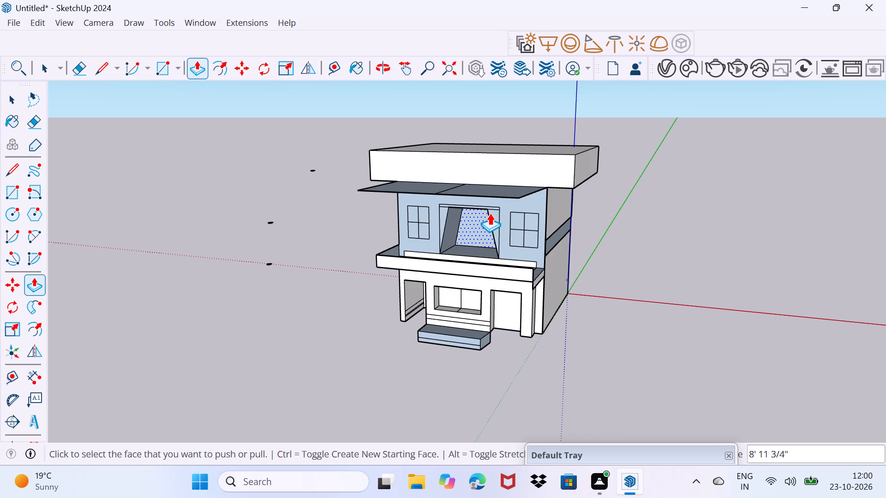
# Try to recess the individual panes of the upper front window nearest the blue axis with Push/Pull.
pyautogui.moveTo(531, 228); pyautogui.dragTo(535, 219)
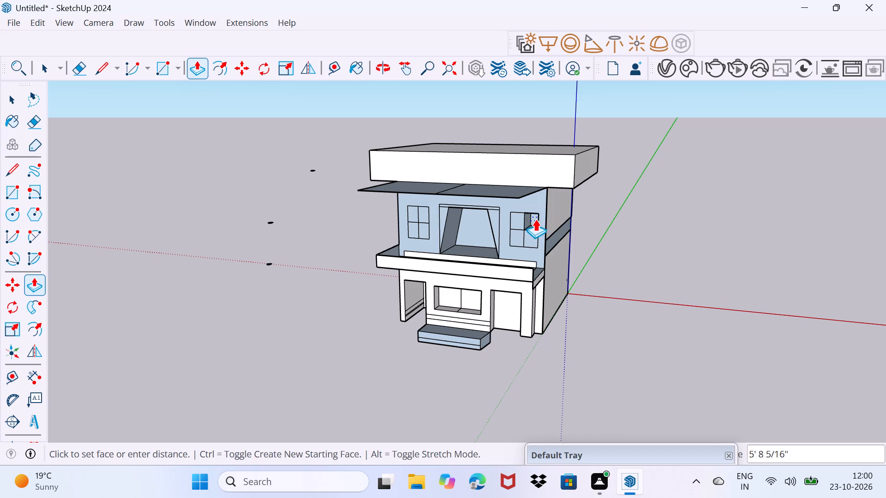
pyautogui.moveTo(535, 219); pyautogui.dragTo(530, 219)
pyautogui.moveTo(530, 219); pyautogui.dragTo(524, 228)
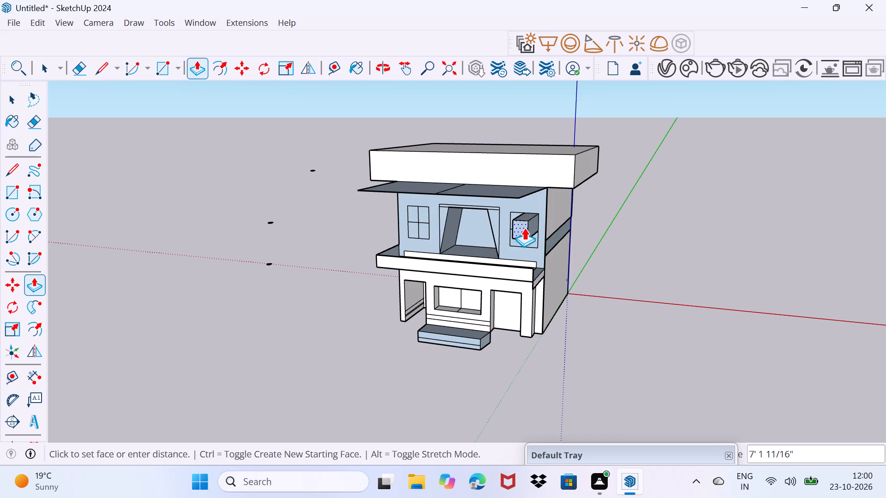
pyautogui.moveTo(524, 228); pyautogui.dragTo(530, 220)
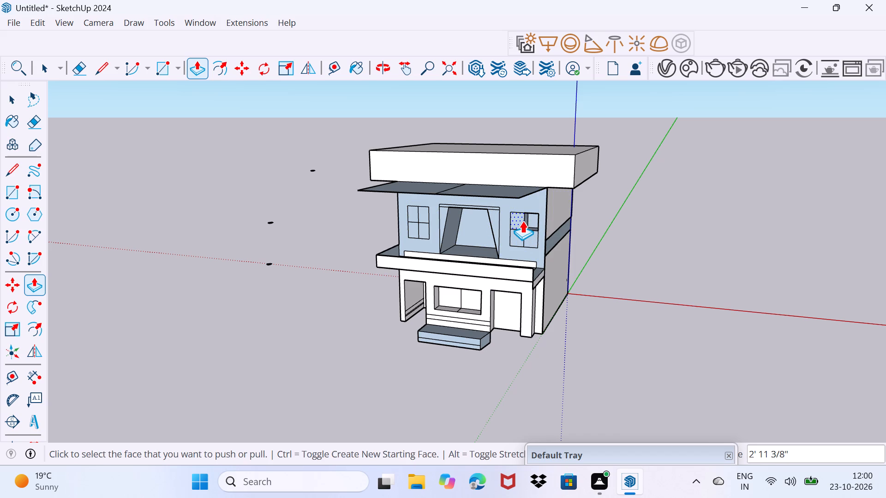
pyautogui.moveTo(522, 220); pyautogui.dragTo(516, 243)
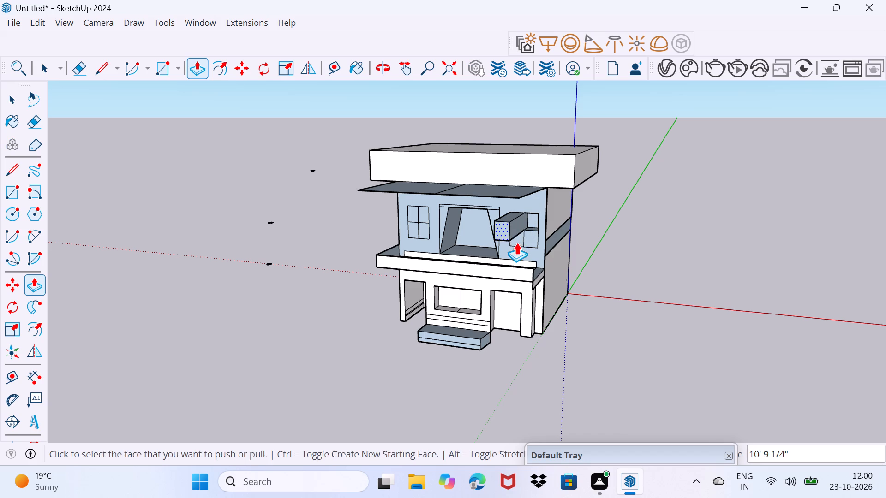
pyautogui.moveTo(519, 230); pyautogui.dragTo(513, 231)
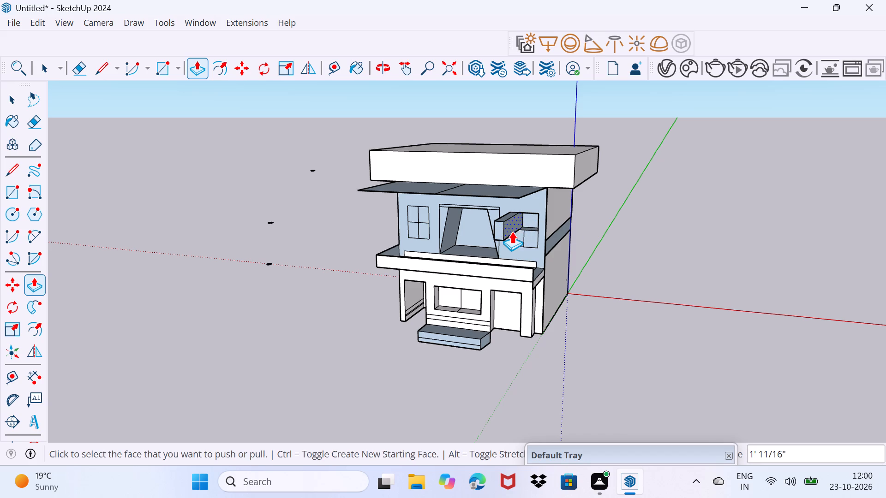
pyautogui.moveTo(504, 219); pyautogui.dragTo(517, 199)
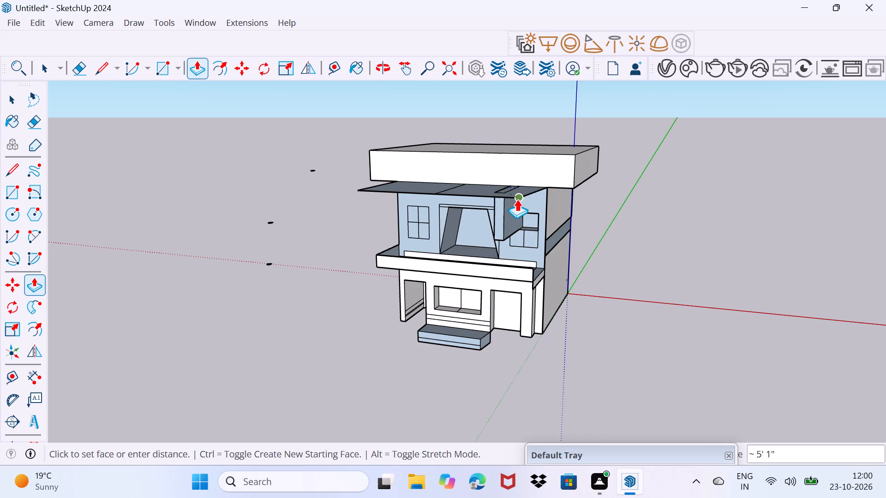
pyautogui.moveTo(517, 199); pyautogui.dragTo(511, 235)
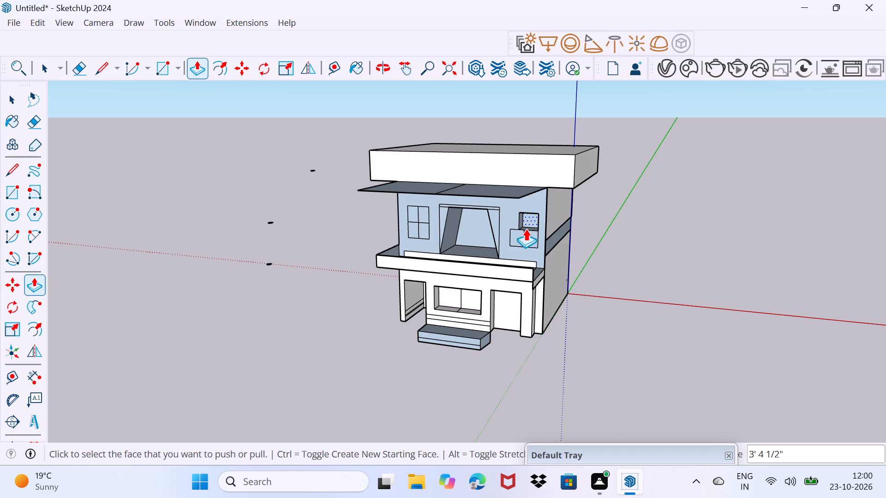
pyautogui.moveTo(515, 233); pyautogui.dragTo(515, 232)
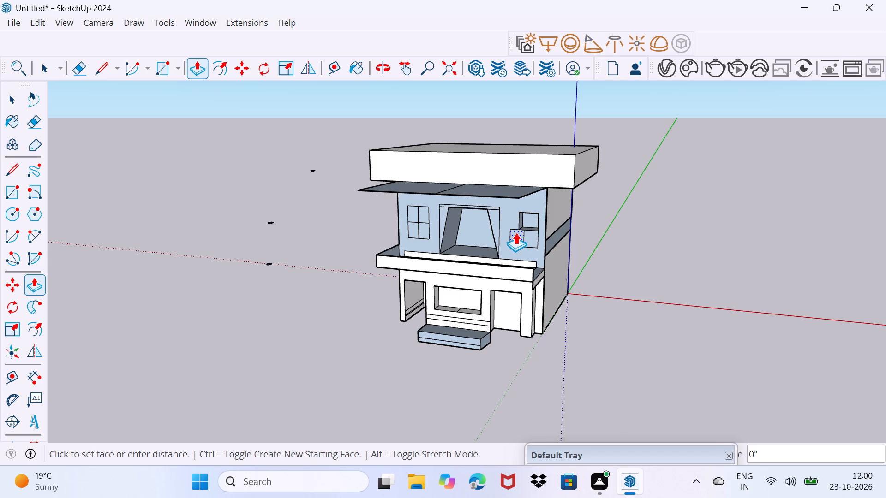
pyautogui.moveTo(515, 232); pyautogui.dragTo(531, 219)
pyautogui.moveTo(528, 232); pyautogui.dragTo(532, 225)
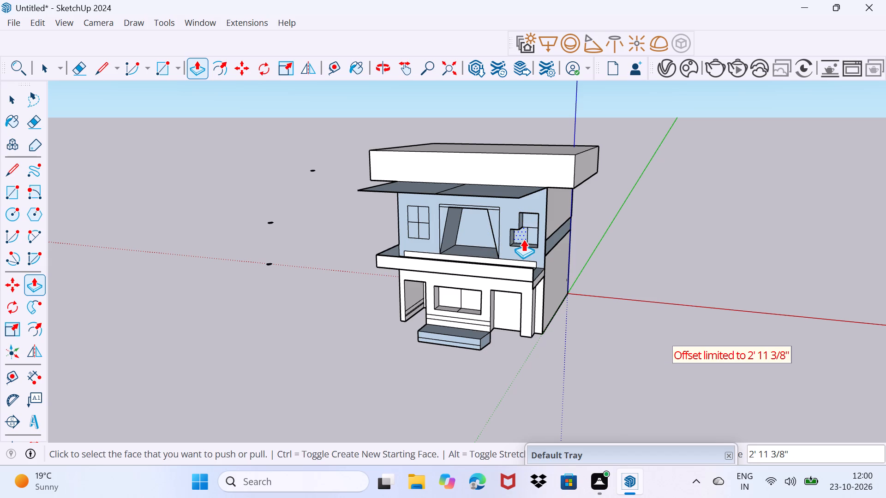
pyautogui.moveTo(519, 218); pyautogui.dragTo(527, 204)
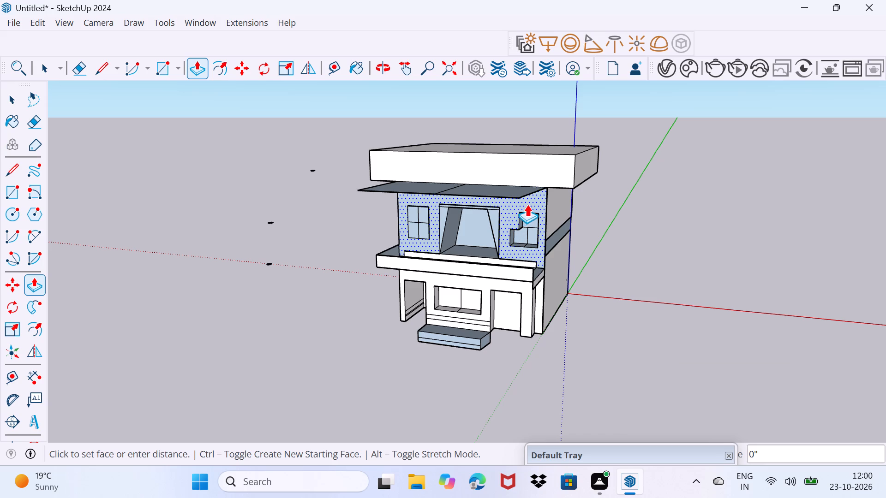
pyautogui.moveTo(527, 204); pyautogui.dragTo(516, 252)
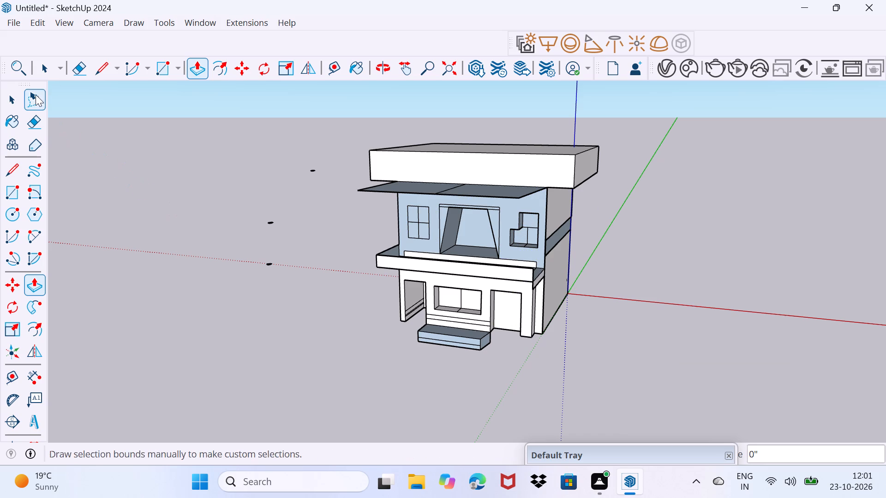
# Erase all pane and frame edges of the upper front window nearest the blue axis, leaving plain wall.
pyautogui.moveTo(32, 118); pyautogui.dragTo(192, 180)
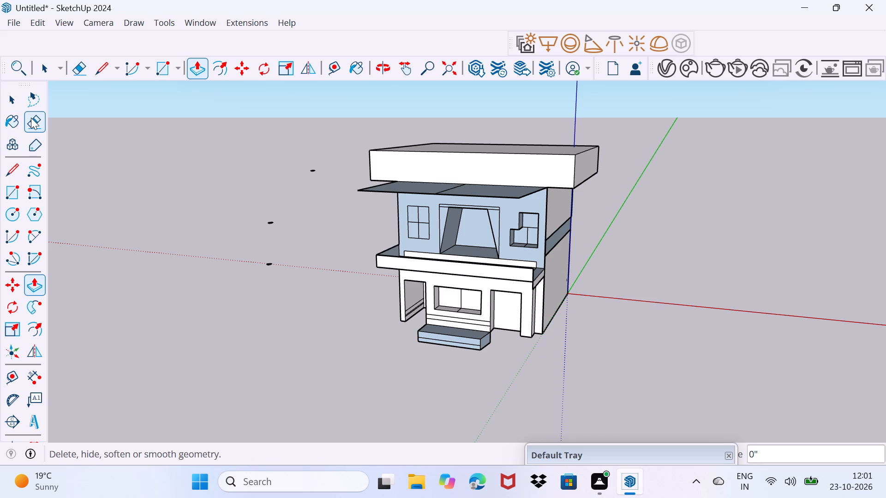
pyautogui.moveTo(31, 118); pyautogui.dragTo(41, 125)
pyautogui.click(519, 227)
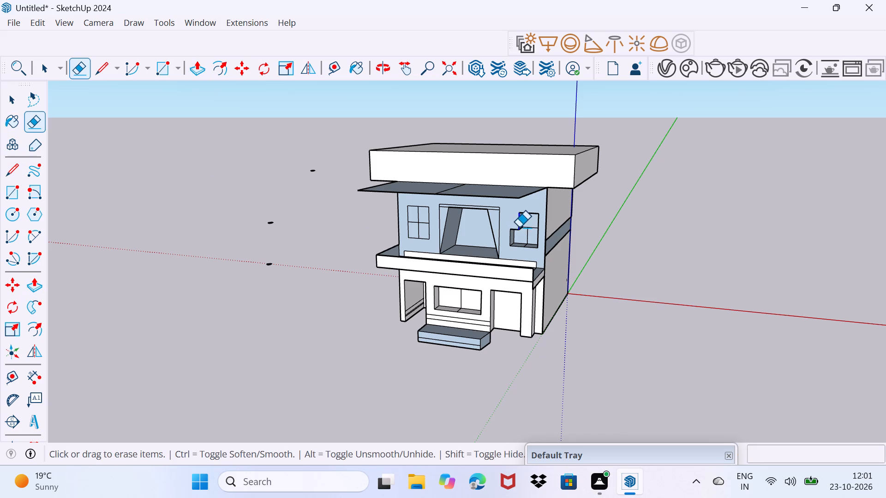
pyautogui.click(527, 214)
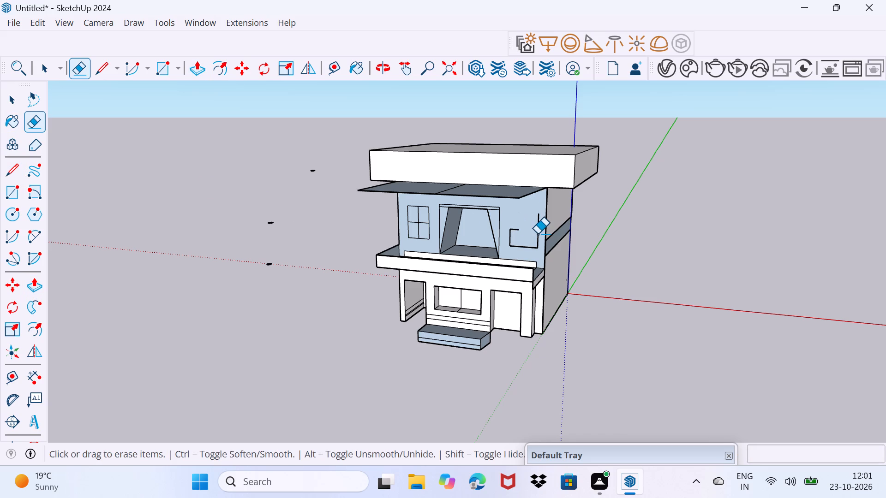
pyautogui.click(538, 236)
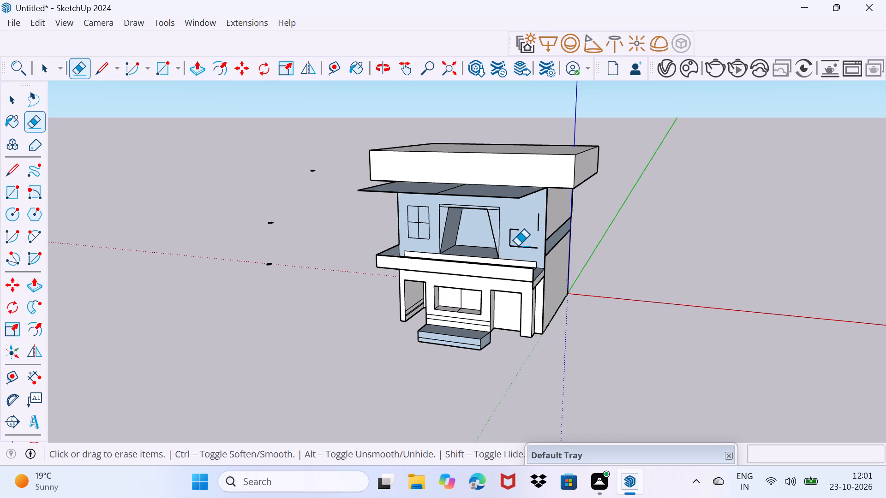
pyautogui.click(518, 246)
pyautogui.click(518, 230)
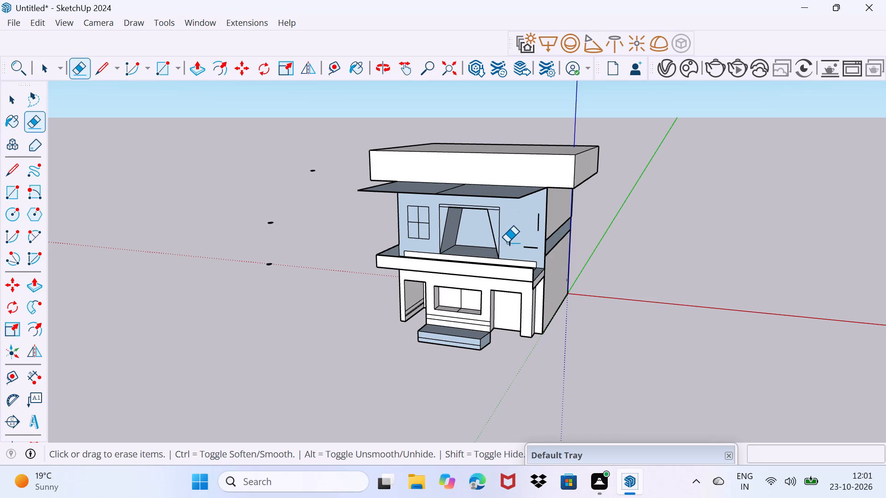
pyautogui.click(509, 241)
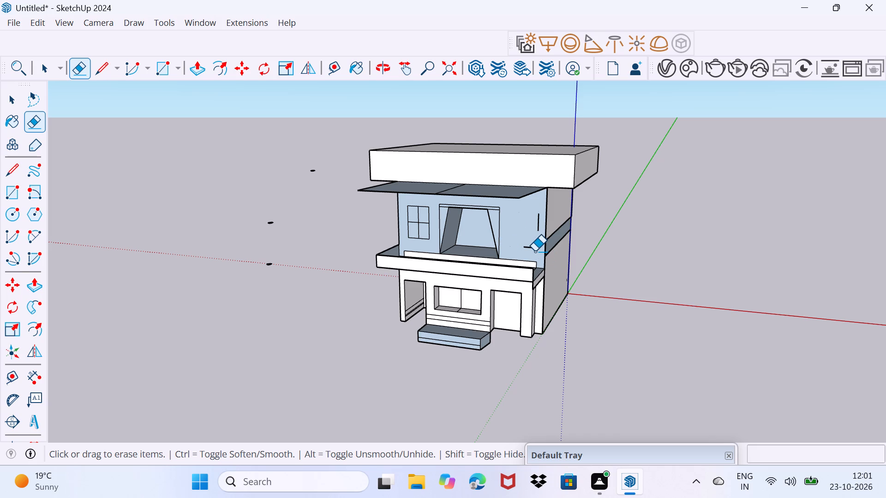
pyautogui.click(534, 247)
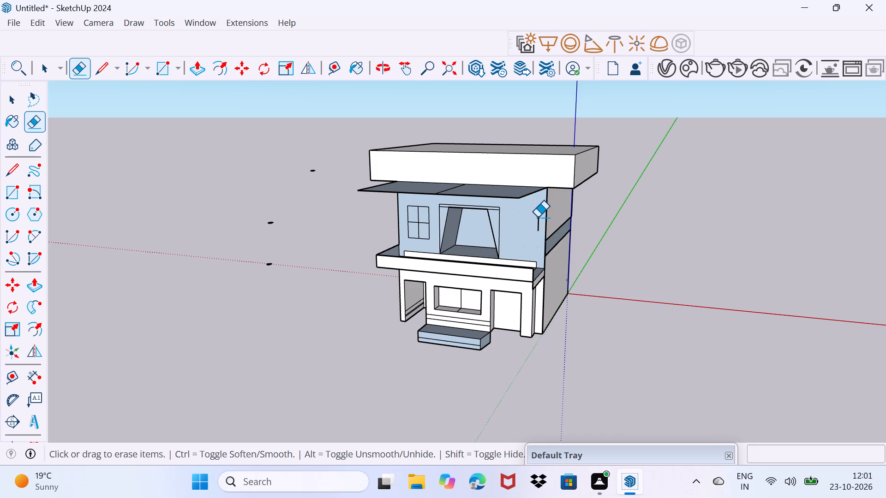
pyautogui.click(539, 220)
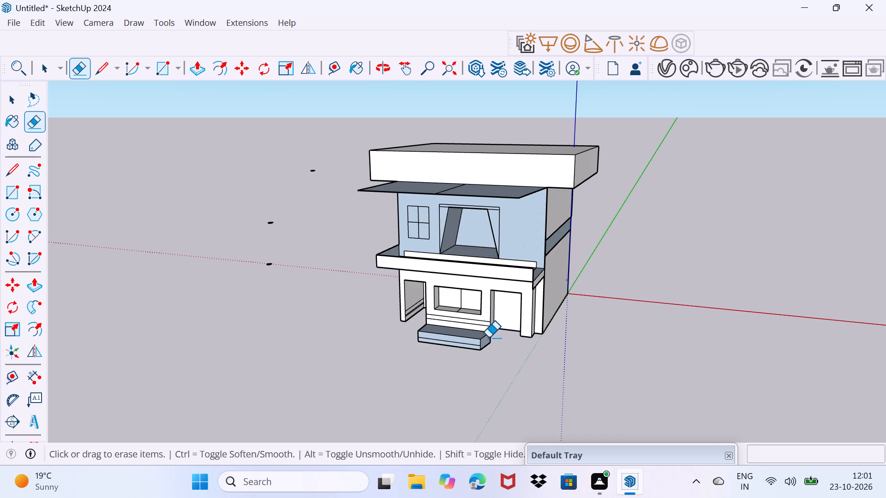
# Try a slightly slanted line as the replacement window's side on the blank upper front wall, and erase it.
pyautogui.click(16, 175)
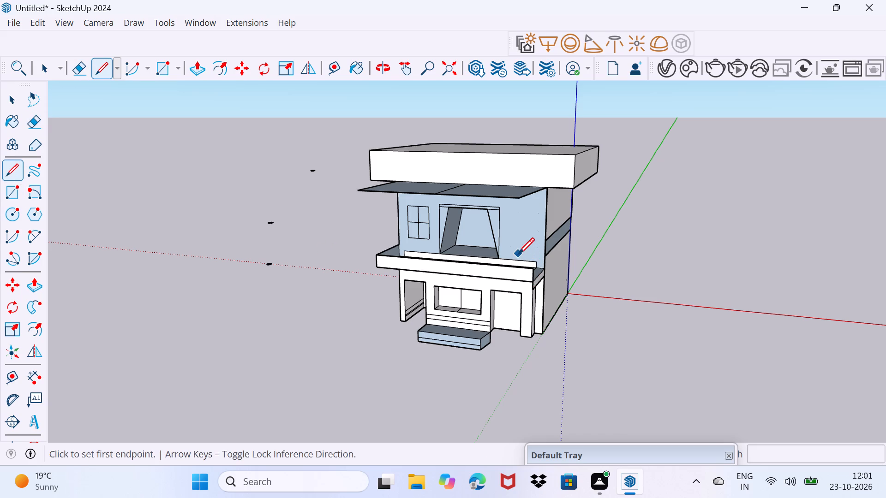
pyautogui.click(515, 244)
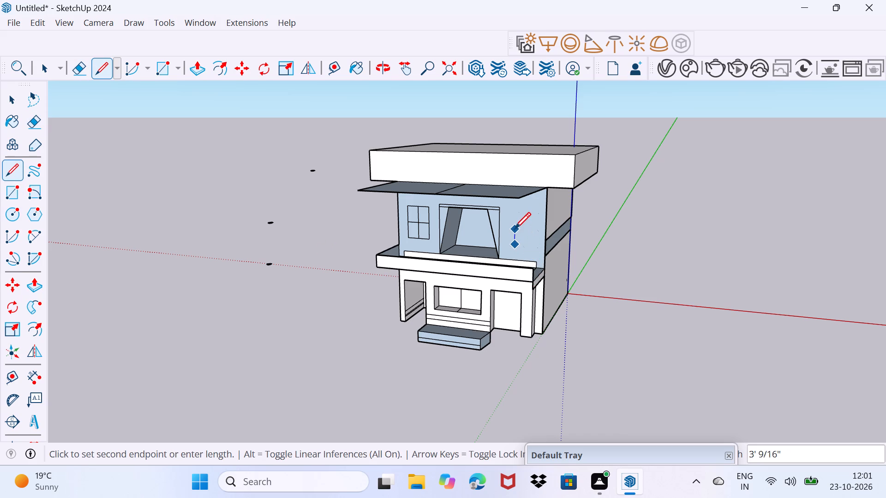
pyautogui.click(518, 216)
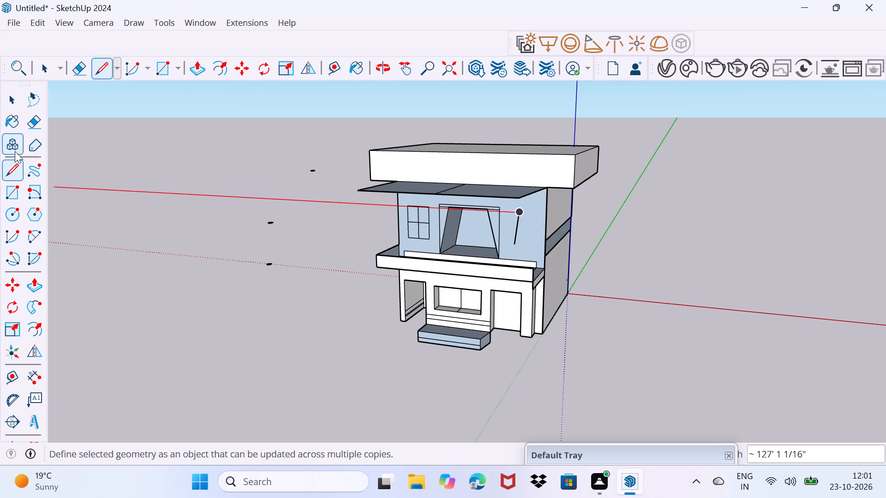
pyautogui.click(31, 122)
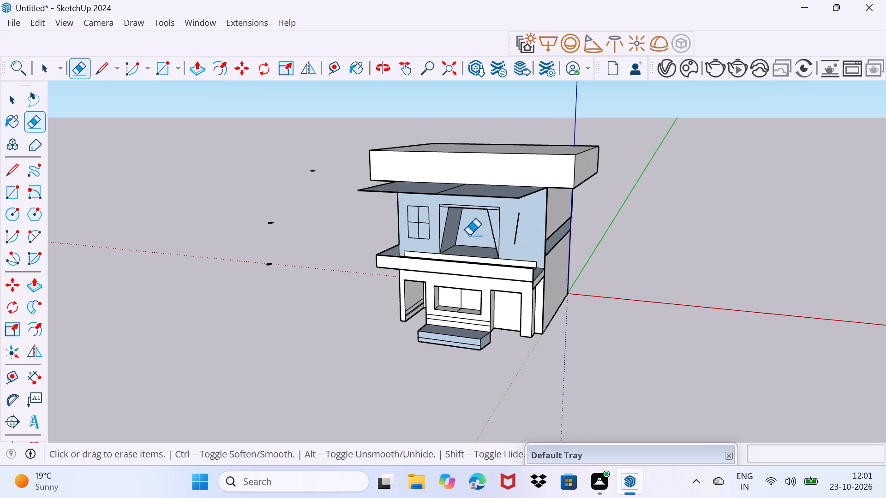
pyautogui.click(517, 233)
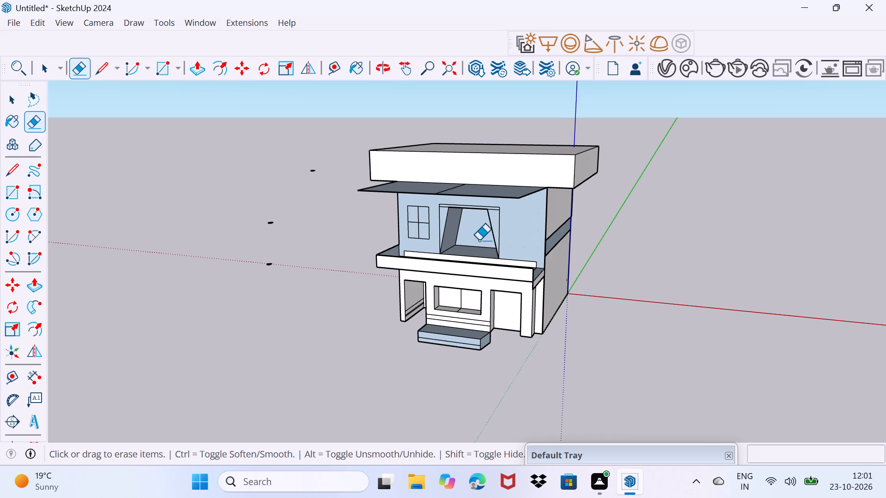
# Draw the replacement window's rectangular outline, about 4' 6 5/8" wide and 6' 9" high, on the blank upper front wall near the blue axis.
pyautogui.click(7, 160)
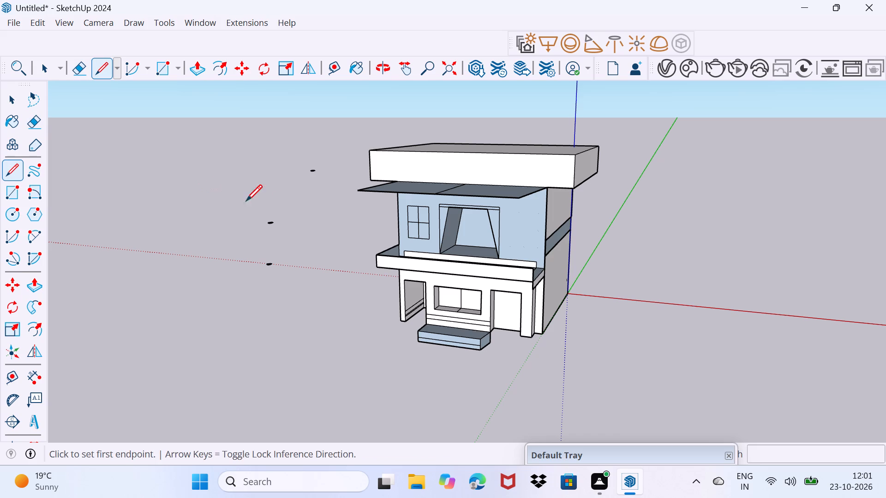
pyautogui.click(515, 248)
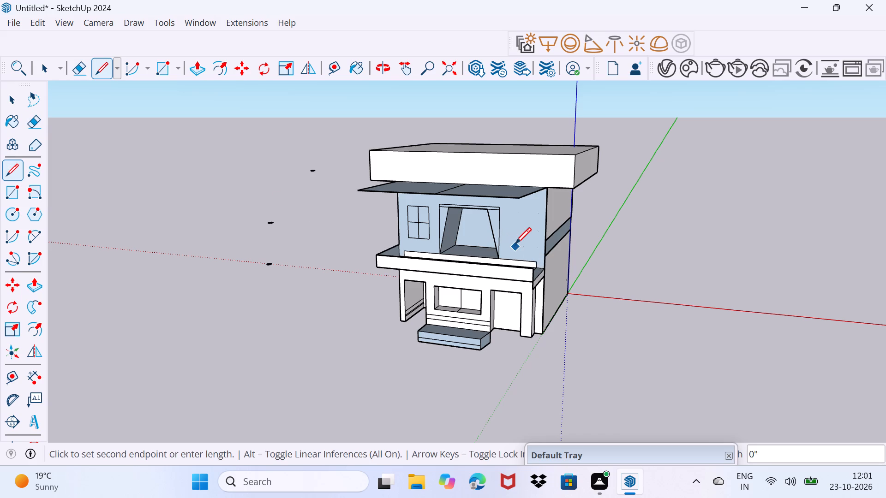
pyautogui.click(510, 213)
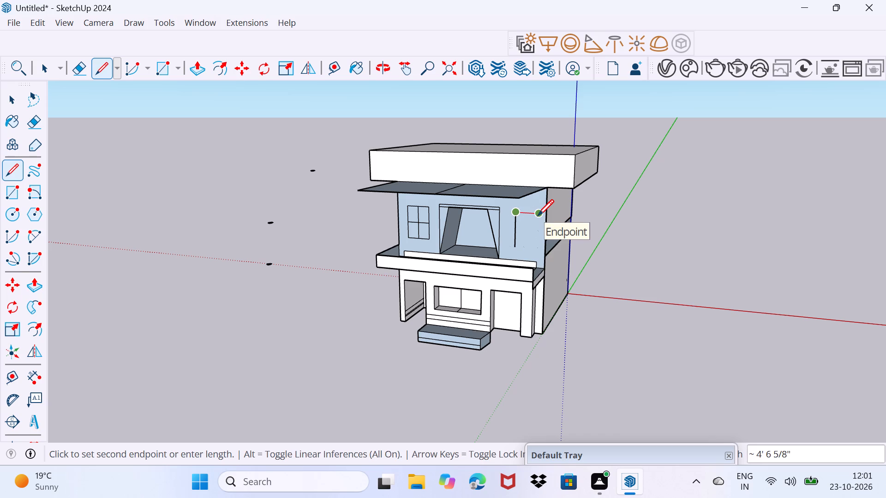
pyautogui.click(539, 215)
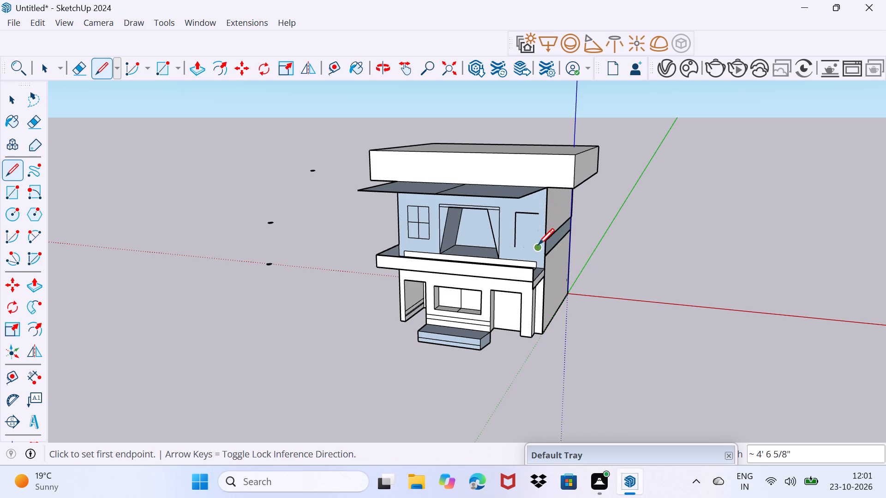
pyautogui.click(539, 220)
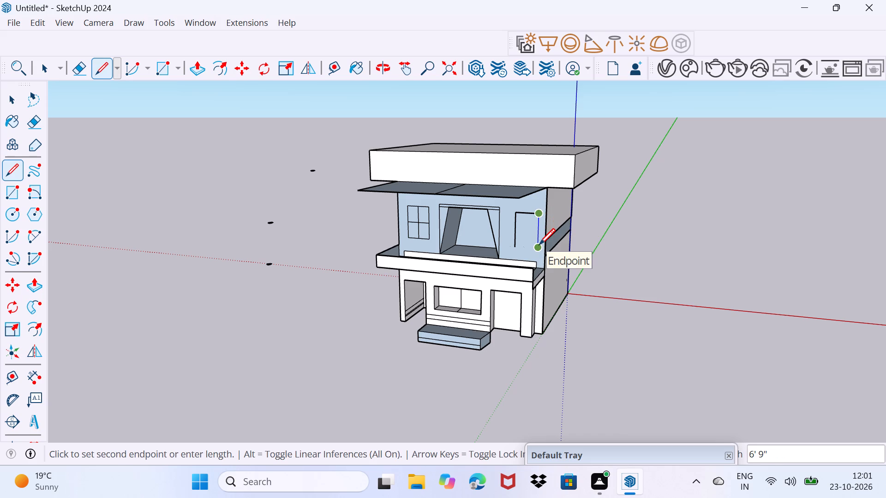
pyautogui.click(539, 244)
pyautogui.click(521, 248)
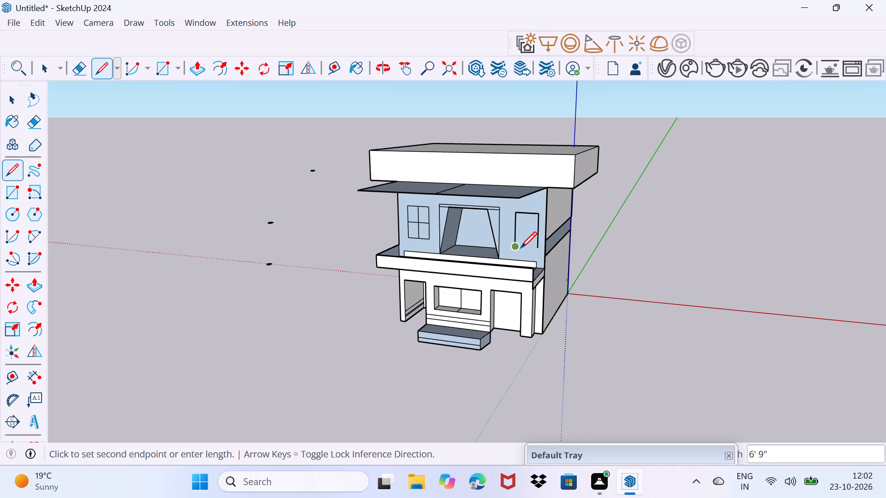
pyautogui.click(534, 248)
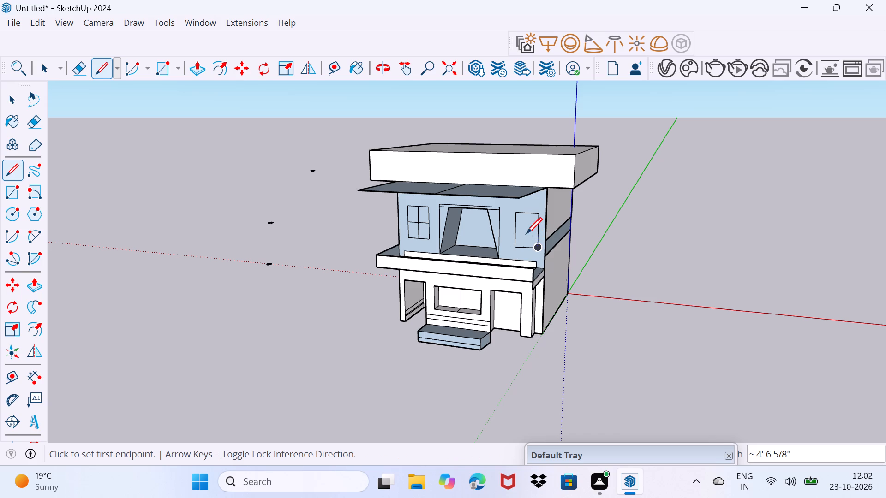
# Divide the new upper window outline into four panes with one horizontal and one vertical line through its middle.
pyautogui.moveTo(526, 230); pyautogui.dragTo(527, 225)
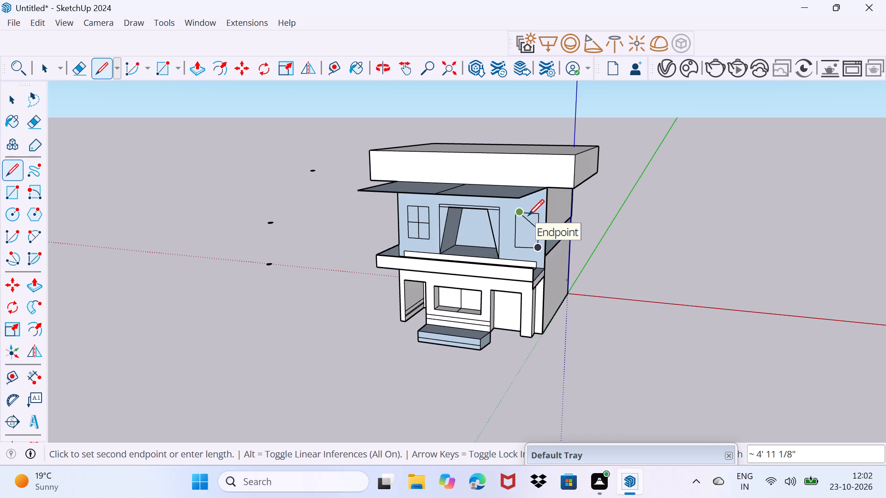
pyautogui.click(525, 228)
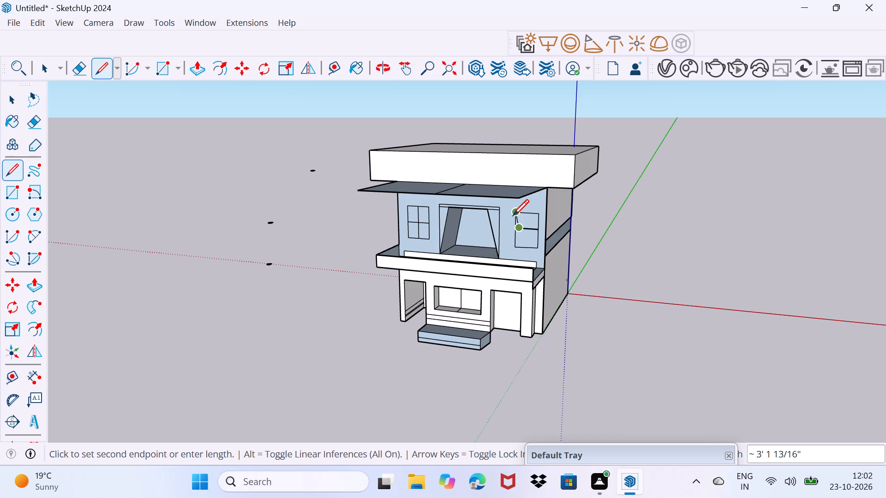
pyautogui.click(515, 228)
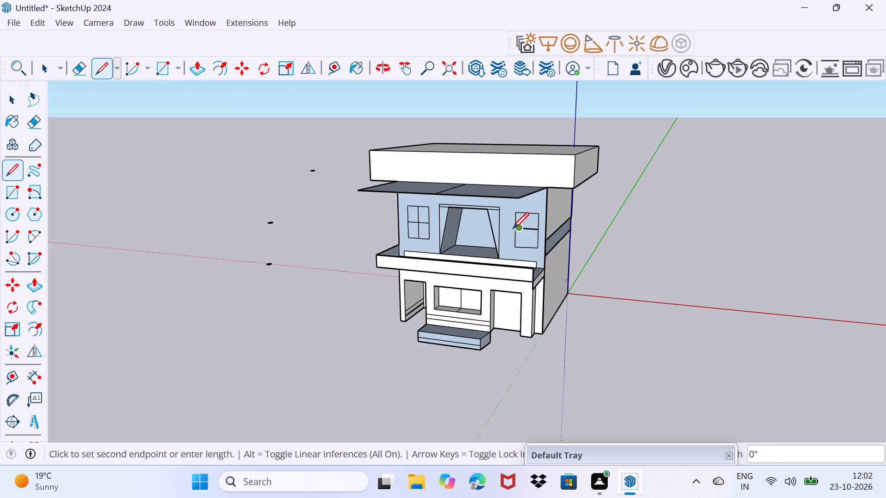
pyautogui.click(513, 228)
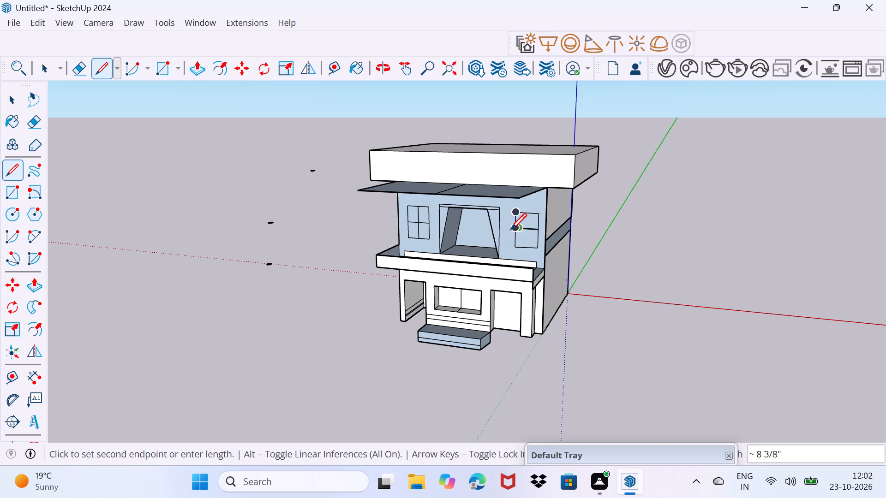
pyautogui.click(510, 229)
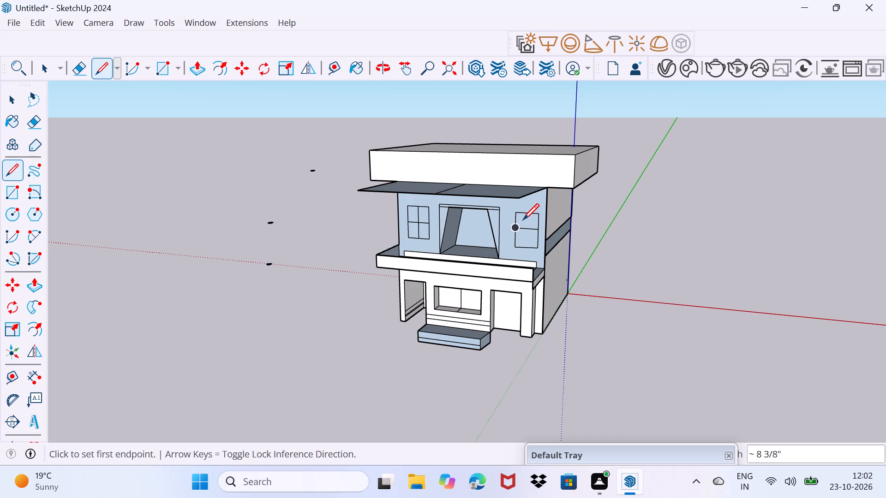
pyautogui.click(527, 213)
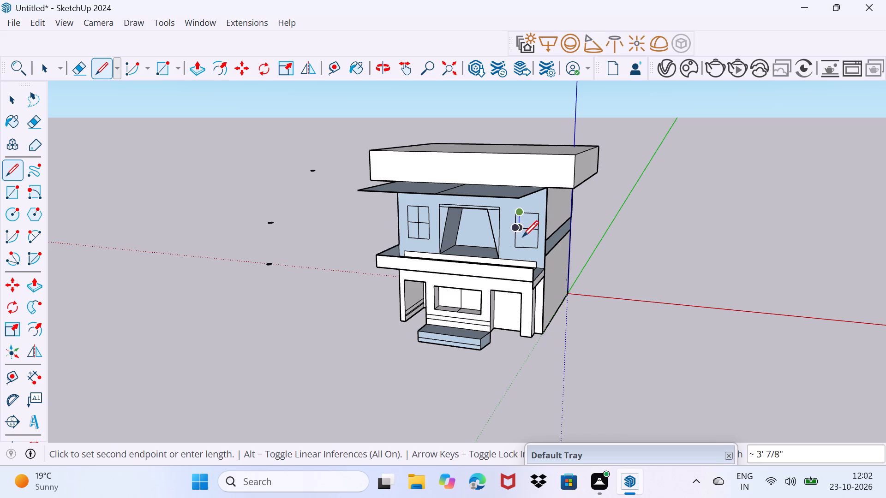
pyautogui.click(531, 214)
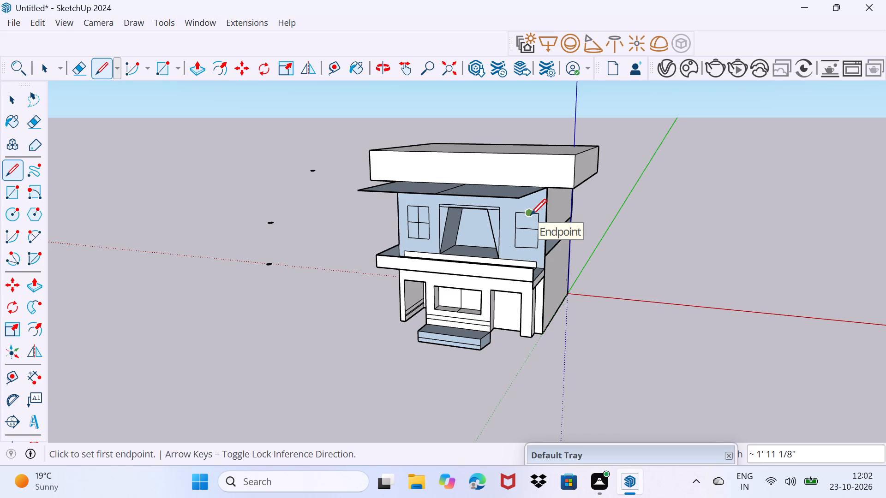
pyautogui.moveTo(530, 215); pyautogui.dragTo(528, 219)
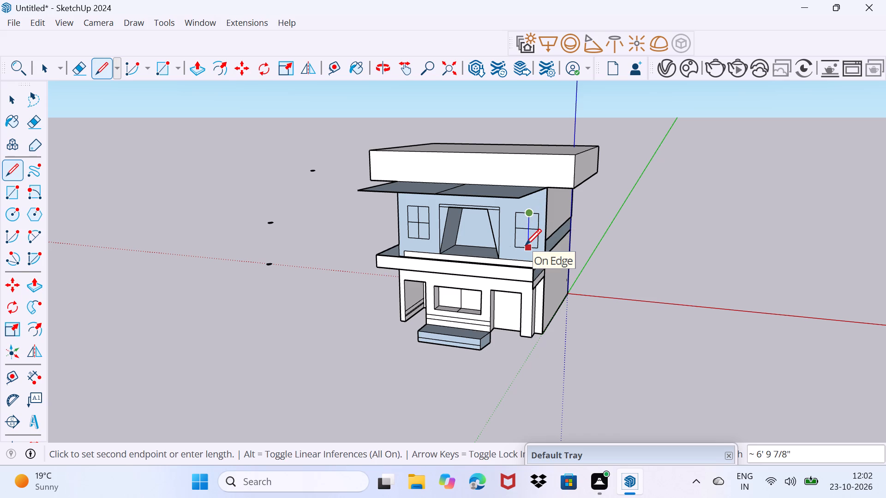
pyautogui.click(525, 245)
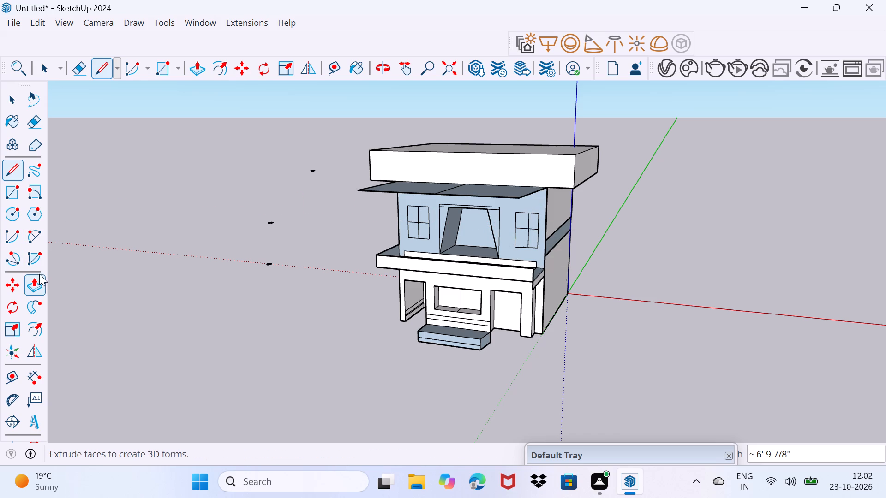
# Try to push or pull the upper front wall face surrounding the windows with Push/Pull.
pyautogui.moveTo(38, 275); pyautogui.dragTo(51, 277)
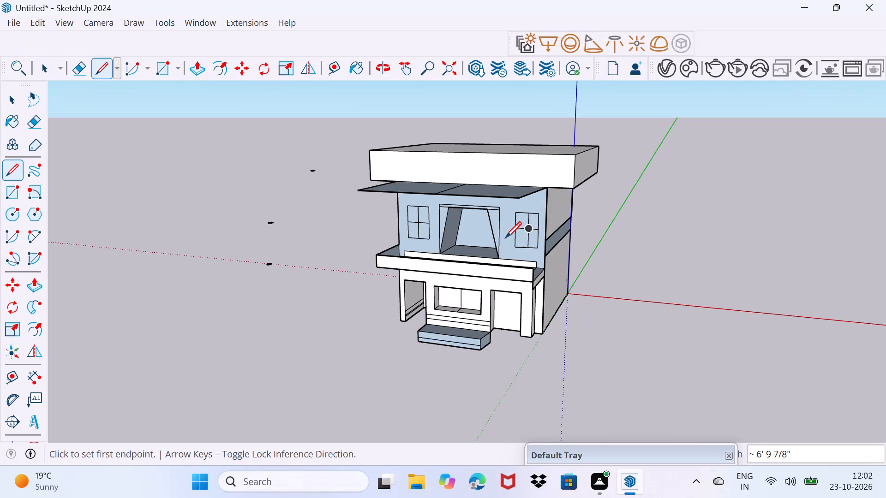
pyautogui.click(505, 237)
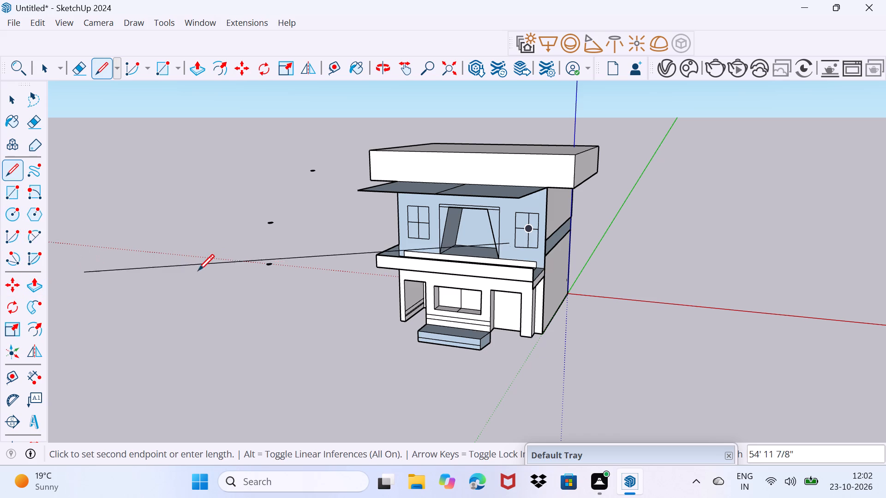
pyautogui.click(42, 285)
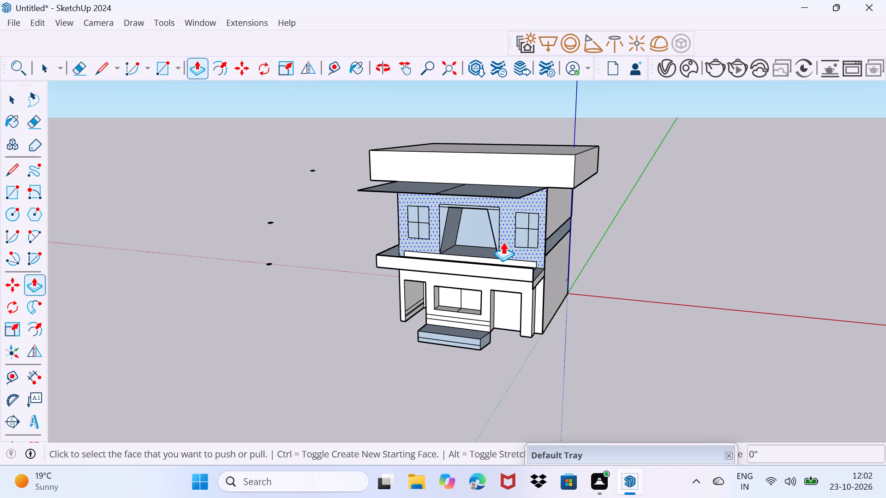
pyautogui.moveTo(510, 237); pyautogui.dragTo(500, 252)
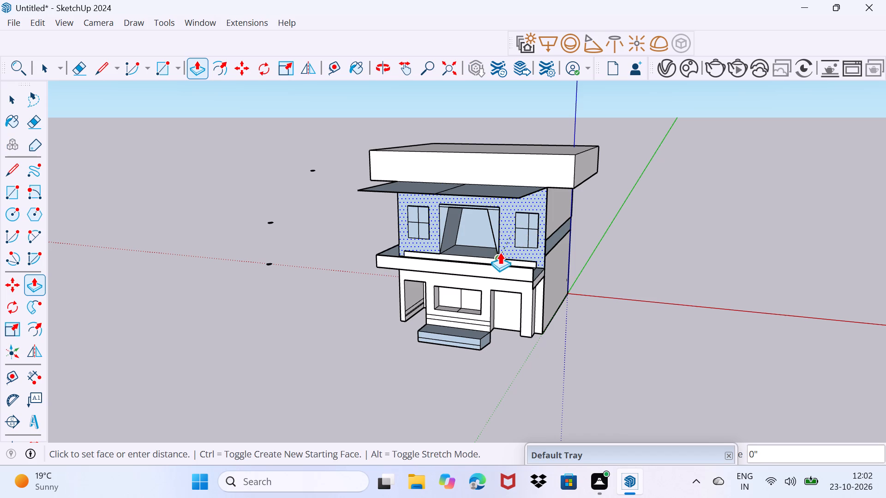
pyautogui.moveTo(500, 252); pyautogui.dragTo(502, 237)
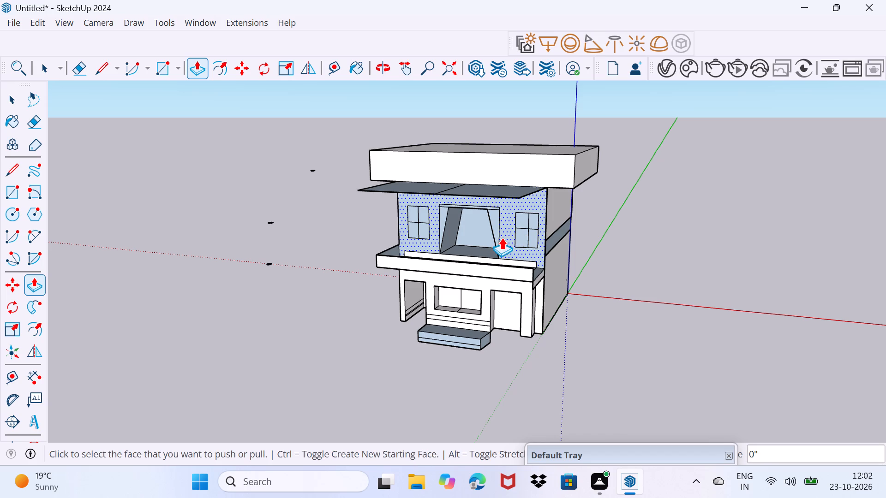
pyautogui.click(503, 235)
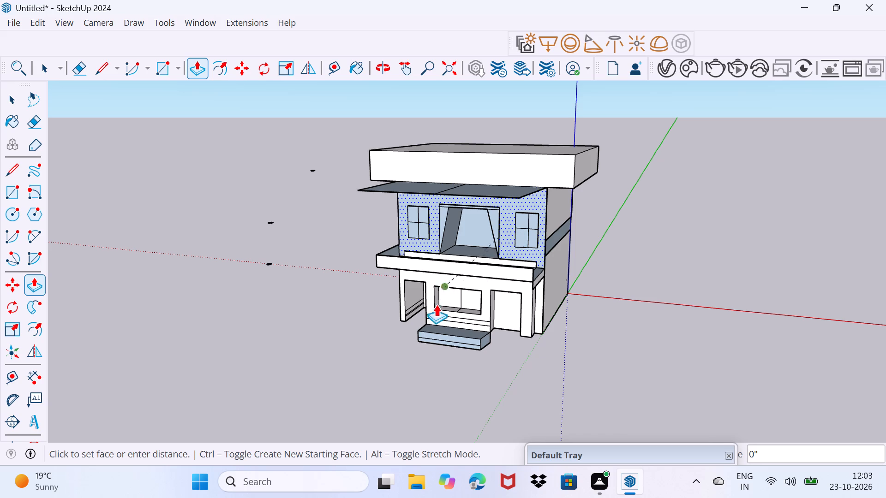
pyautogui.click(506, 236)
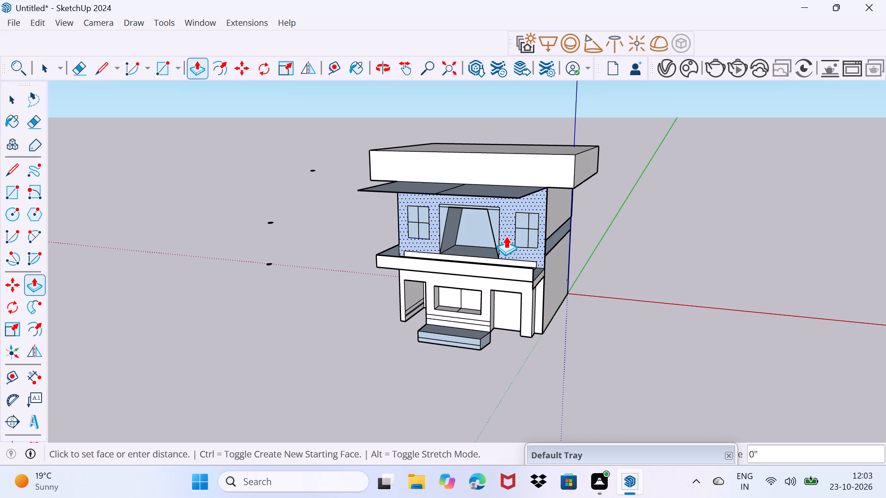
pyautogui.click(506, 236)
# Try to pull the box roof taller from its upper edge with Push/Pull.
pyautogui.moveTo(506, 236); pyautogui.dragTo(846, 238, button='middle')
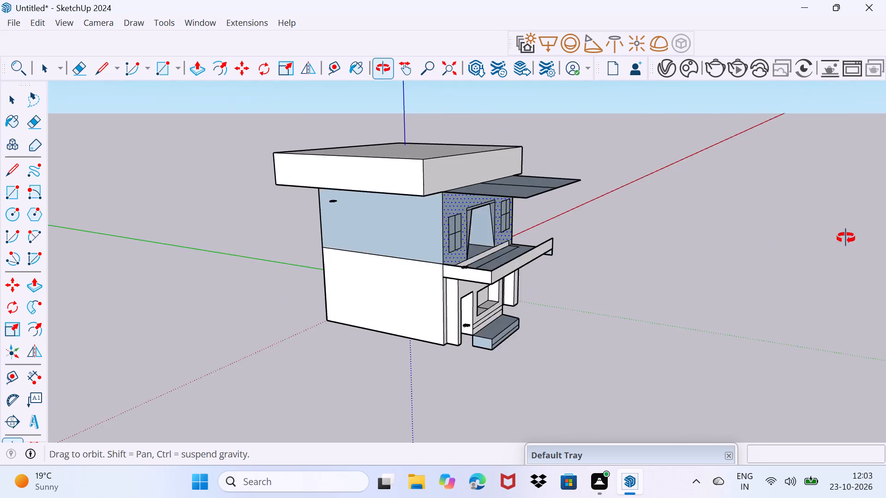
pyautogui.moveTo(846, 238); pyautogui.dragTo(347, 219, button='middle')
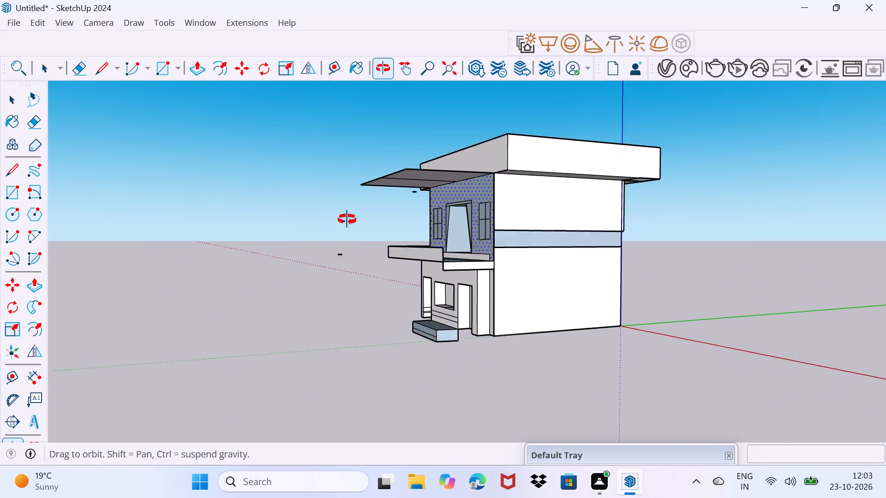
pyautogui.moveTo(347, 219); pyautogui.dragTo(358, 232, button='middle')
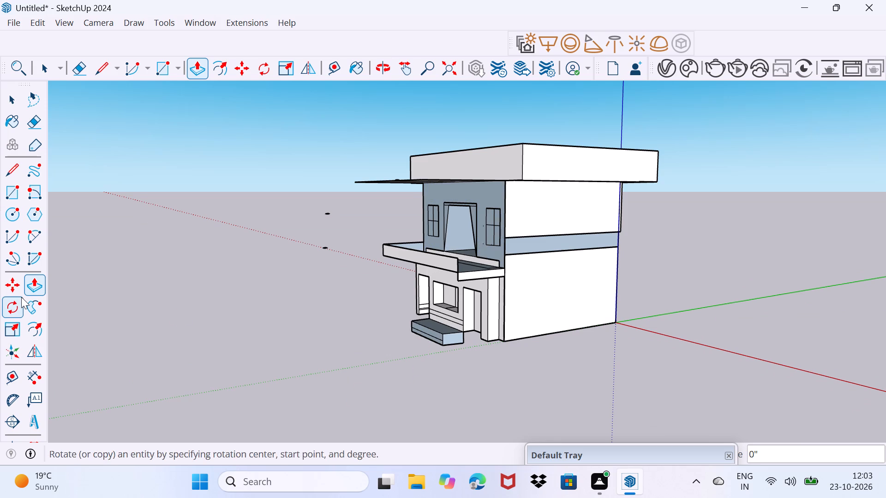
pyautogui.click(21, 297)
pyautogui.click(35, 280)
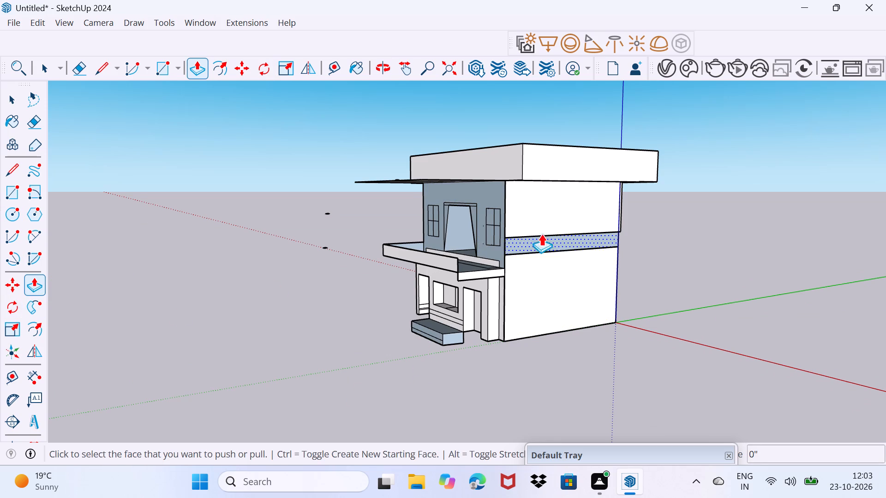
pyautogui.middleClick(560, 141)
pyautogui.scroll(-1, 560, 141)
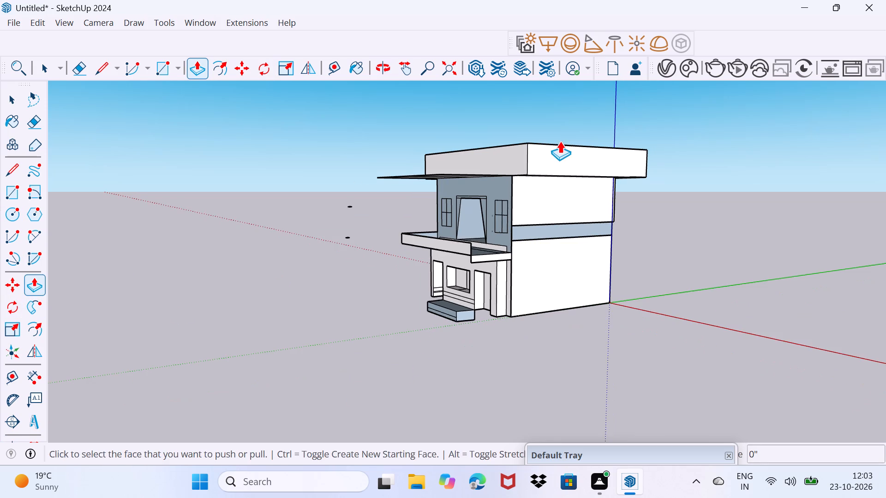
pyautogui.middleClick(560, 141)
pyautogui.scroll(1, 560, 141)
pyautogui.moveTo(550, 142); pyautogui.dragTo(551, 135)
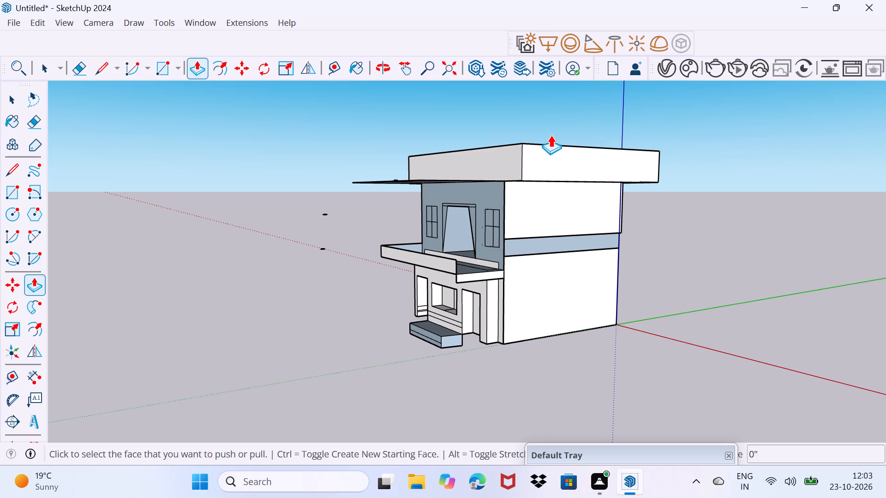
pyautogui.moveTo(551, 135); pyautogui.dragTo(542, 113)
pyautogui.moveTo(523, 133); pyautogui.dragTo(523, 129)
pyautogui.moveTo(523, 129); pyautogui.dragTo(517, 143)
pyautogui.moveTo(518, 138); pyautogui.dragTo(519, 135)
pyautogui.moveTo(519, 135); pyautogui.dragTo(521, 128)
# Pull the top face of the box roof upward by about 26' 3" with Push/Pull.
pyautogui.scroll(1, 492, 197)
pyautogui.scroll(-3, 492, 197)
pyautogui.middleClick(492, 198)
pyautogui.scroll(3, 492, 198)
pyautogui.scroll(-4, 492, 200)
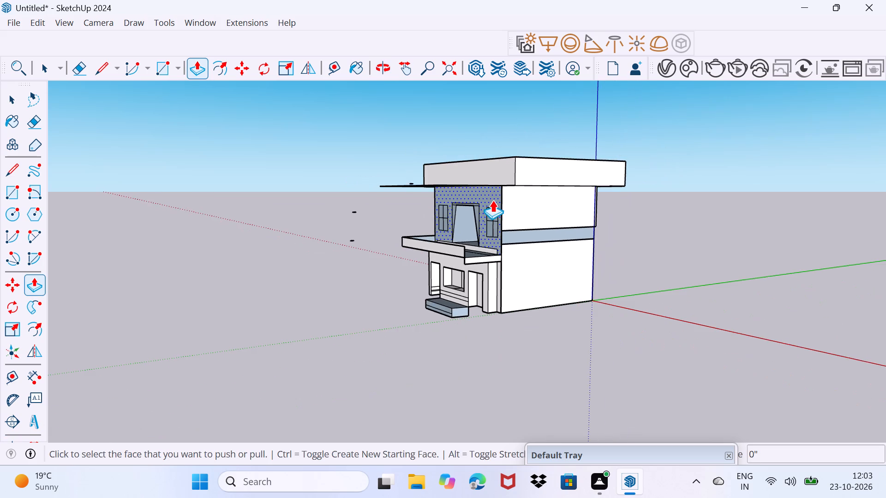
pyautogui.moveTo(492, 200); pyautogui.dragTo(465, 432, button='middle')
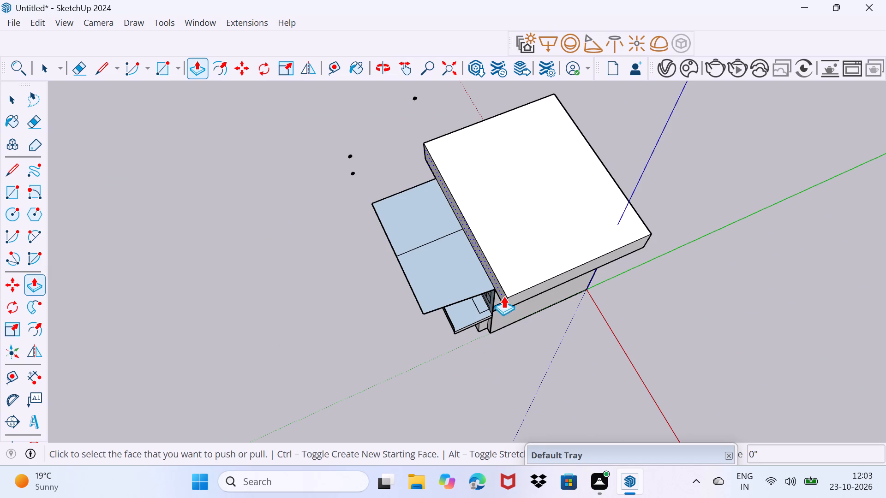
pyautogui.click(511, 281)
pyautogui.moveTo(511, 281); pyautogui.dragTo(531, 232)
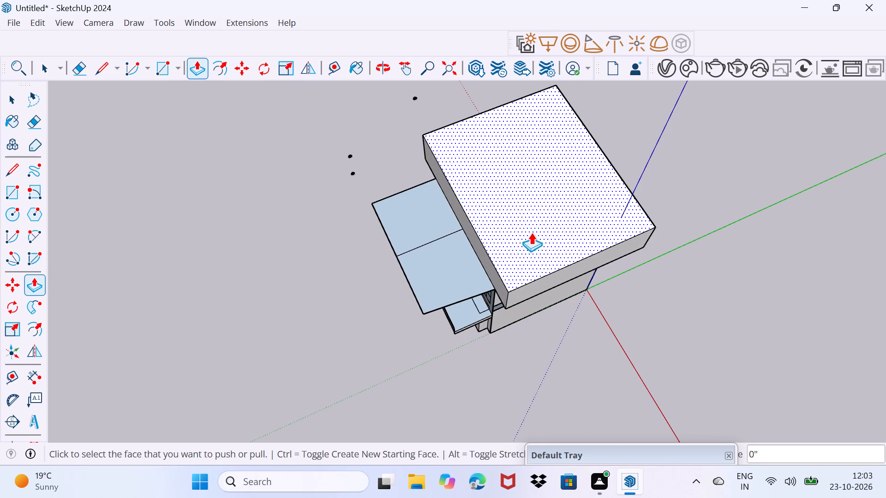
pyautogui.moveTo(531, 232); pyautogui.dragTo(535, 235)
pyautogui.moveTo(521, 267); pyautogui.dragTo(544, 203)
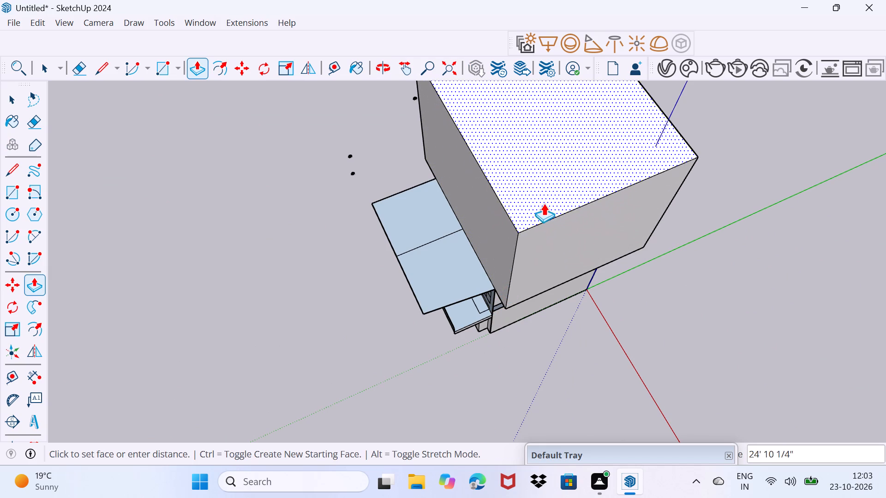
pyautogui.moveTo(544, 203); pyautogui.dragTo(545, 201)
pyautogui.moveTo(546, 201); pyautogui.dragTo(825, 125, button='middle')
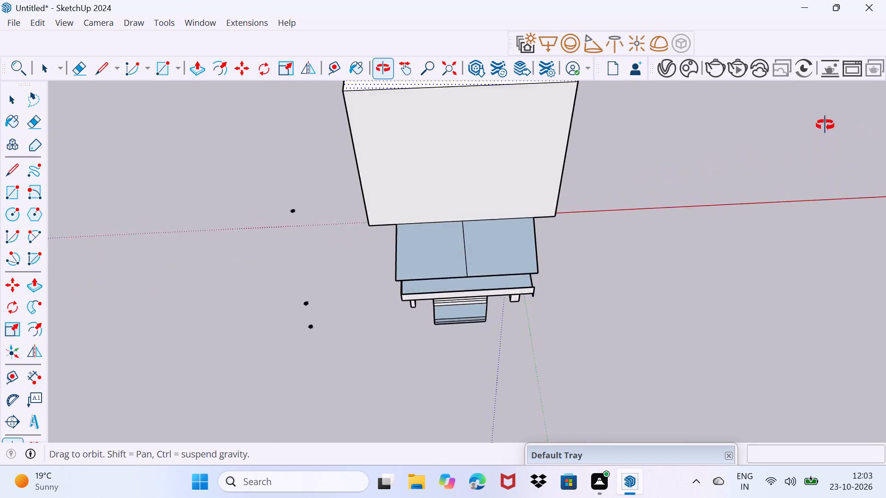
pyautogui.moveTo(825, 125); pyautogui.dragTo(825, 47, button='middle')
pyautogui.scroll(-5, 559, 255)
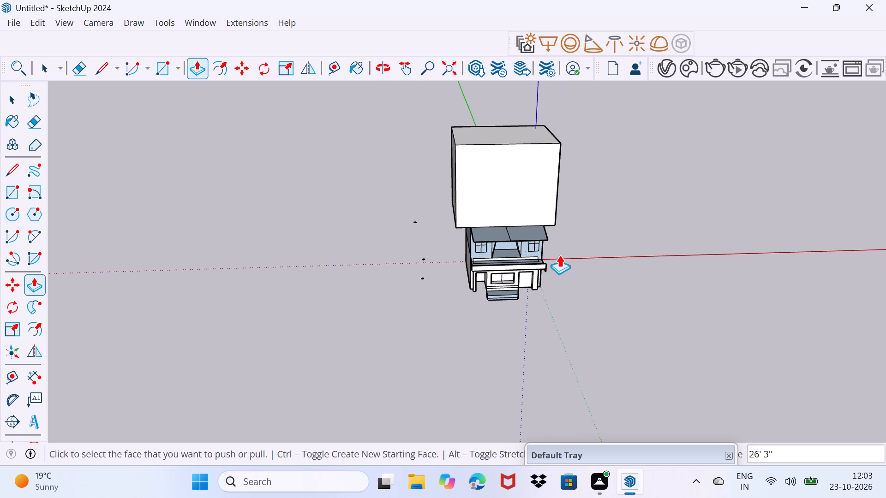
pyautogui.moveTo(559, 252); pyautogui.dragTo(583, 175, button='middle')
pyautogui.scroll(-1, 583, 175)
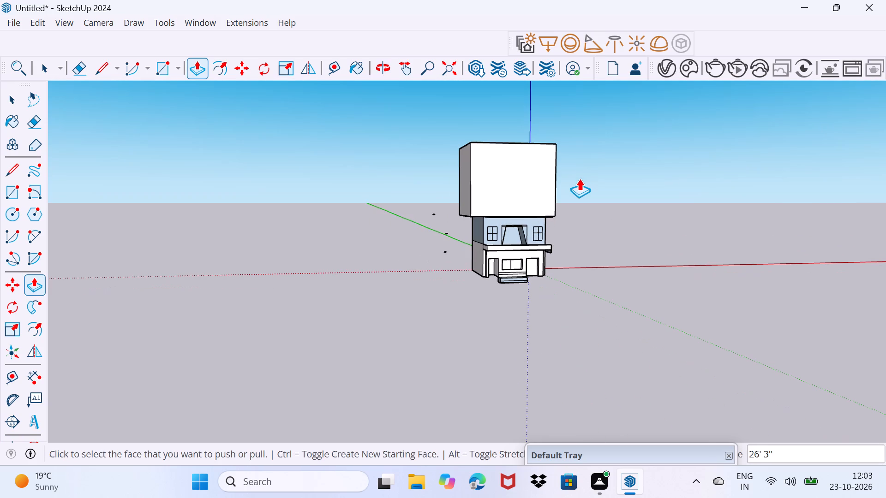
pyautogui.moveTo(561, 184); pyautogui.dragTo(544, 188, button='middle')
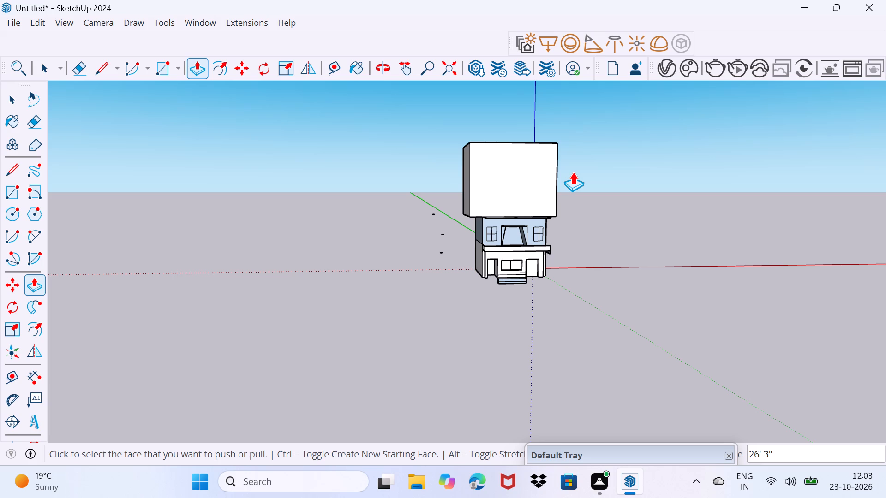
pyautogui.moveTo(550, 146); pyautogui.dragTo(549, 180)
# Draw a vertical line about 35' 4 3/8" long down the roof block's front face, from its top edge to its bottom edge.
pyautogui.moveTo(7, 166); pyautogui.dragTo(30, 178)
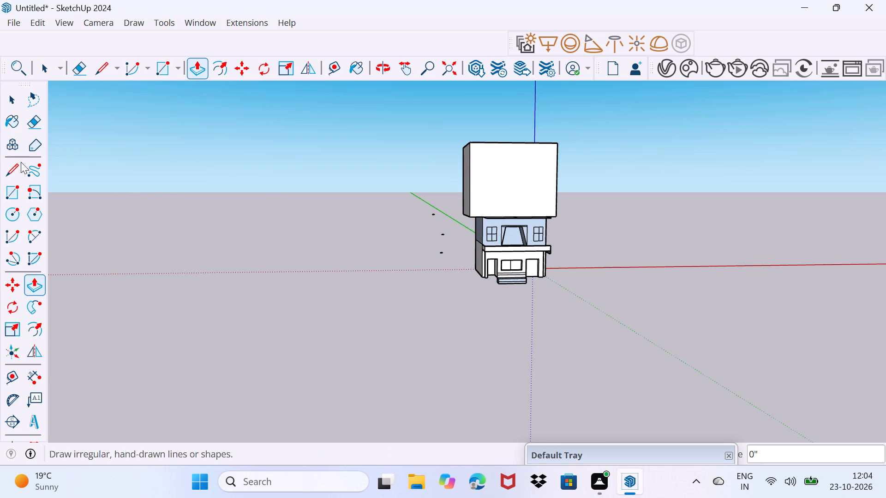
pyautogui.moveTo(16, 163); pyautogui.dragTo(213, 181)
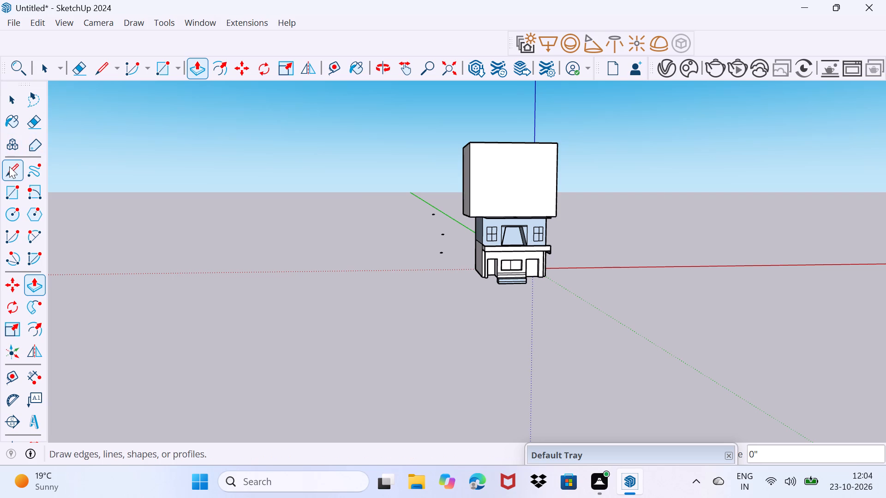
pyautogui.moveTo(9, 166); pyautogui.dragTo(13, 167)
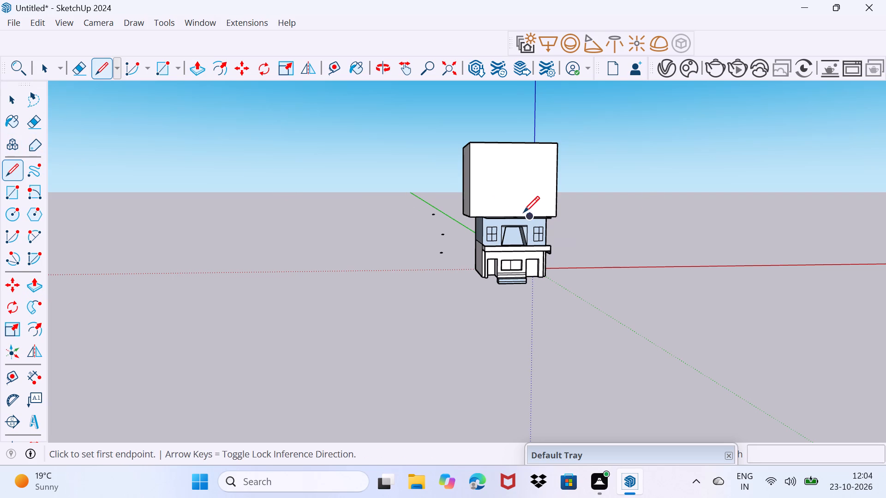
pyautogui.click(497, 143)
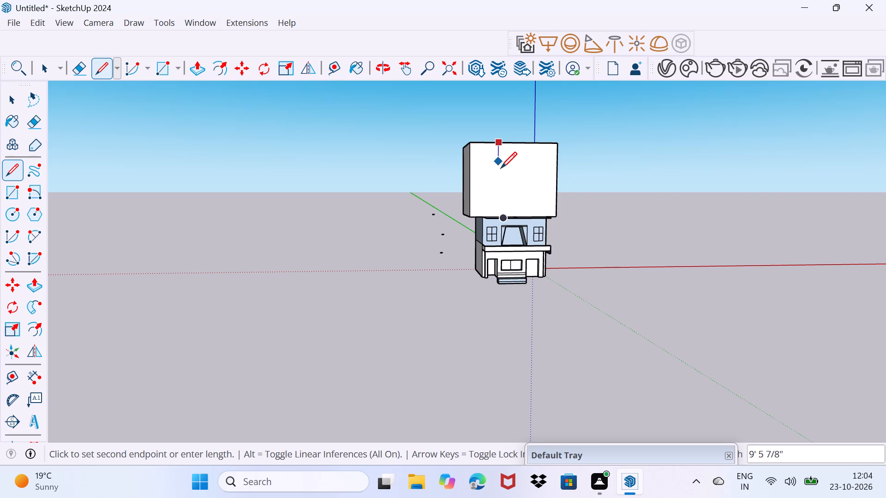
pyautogui.click(497, 216)
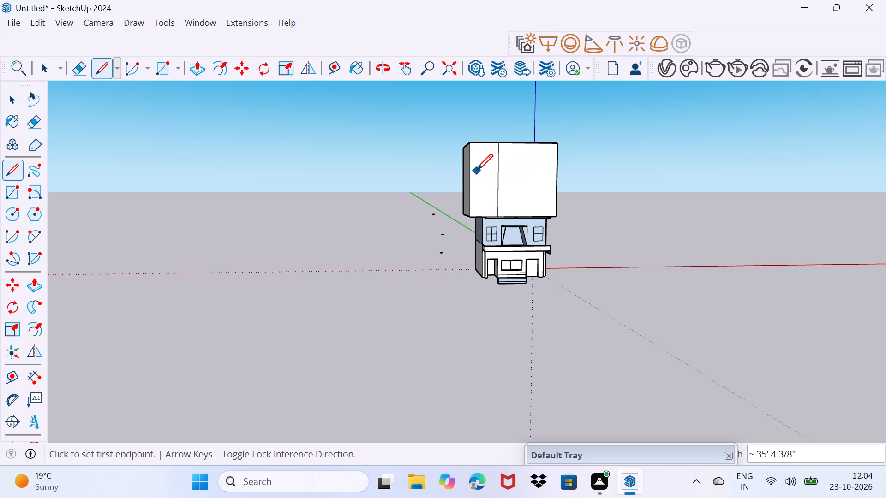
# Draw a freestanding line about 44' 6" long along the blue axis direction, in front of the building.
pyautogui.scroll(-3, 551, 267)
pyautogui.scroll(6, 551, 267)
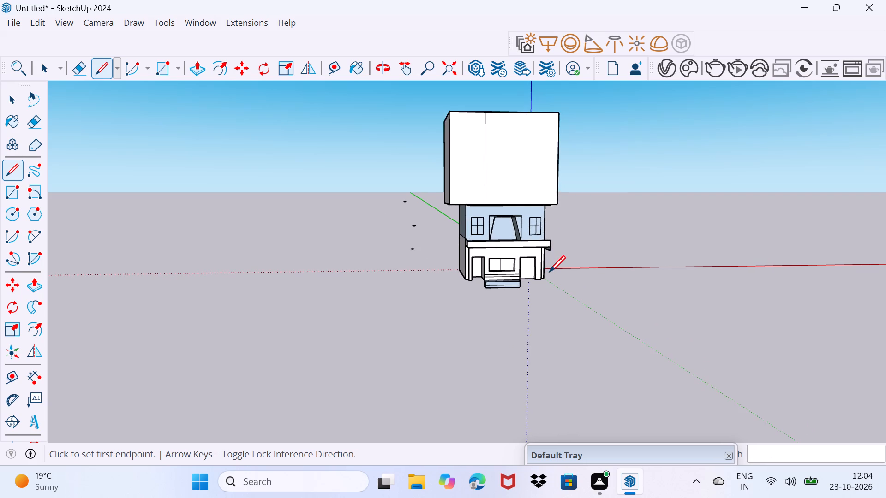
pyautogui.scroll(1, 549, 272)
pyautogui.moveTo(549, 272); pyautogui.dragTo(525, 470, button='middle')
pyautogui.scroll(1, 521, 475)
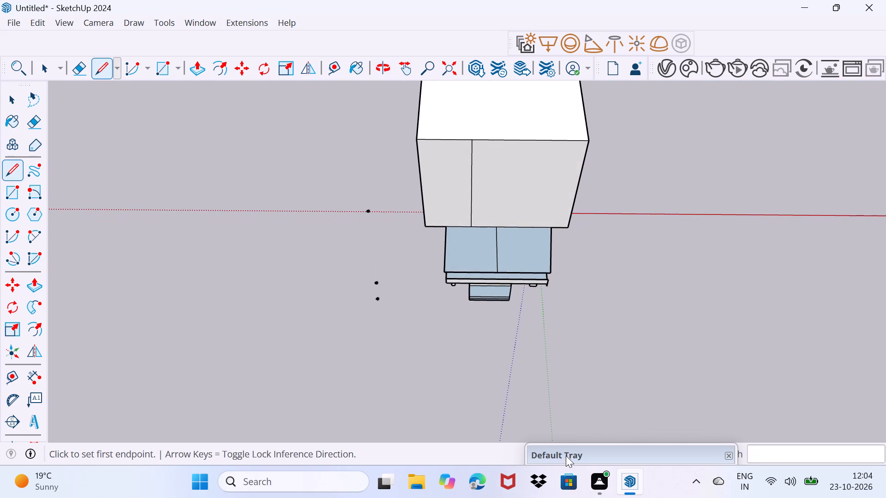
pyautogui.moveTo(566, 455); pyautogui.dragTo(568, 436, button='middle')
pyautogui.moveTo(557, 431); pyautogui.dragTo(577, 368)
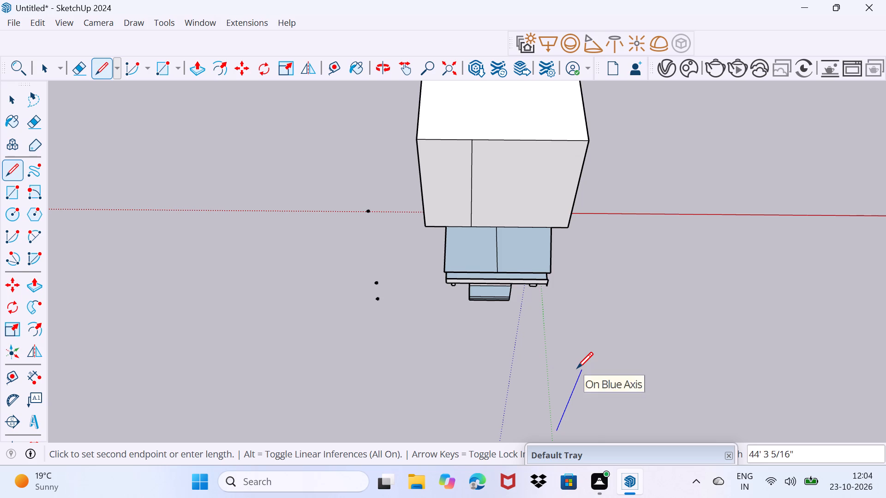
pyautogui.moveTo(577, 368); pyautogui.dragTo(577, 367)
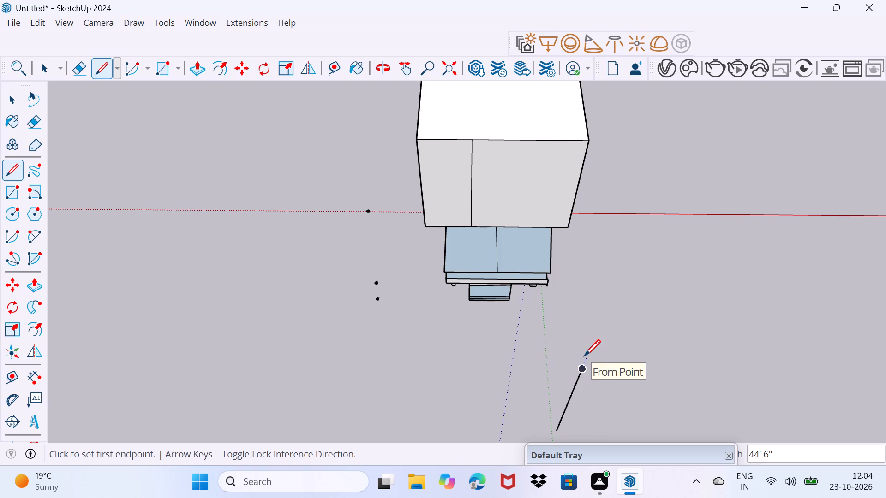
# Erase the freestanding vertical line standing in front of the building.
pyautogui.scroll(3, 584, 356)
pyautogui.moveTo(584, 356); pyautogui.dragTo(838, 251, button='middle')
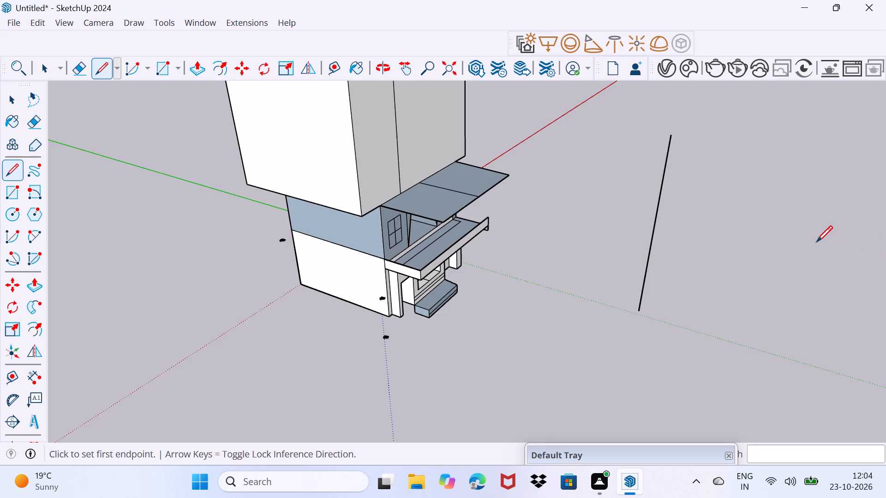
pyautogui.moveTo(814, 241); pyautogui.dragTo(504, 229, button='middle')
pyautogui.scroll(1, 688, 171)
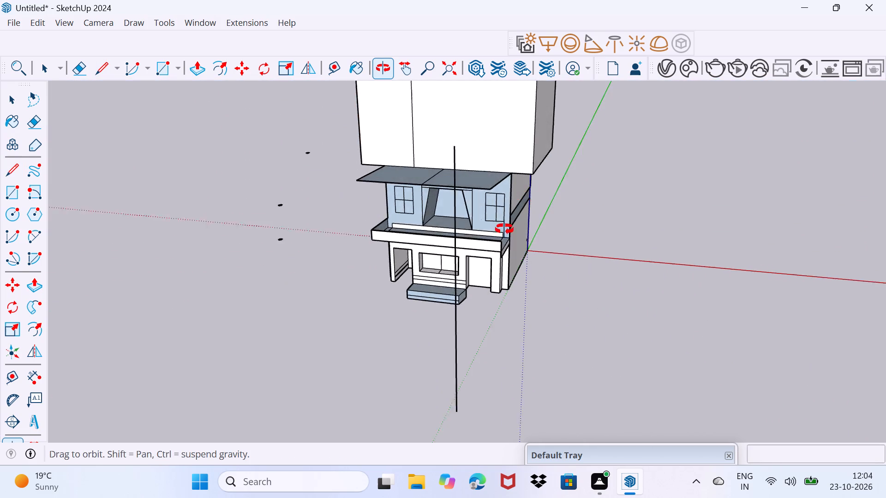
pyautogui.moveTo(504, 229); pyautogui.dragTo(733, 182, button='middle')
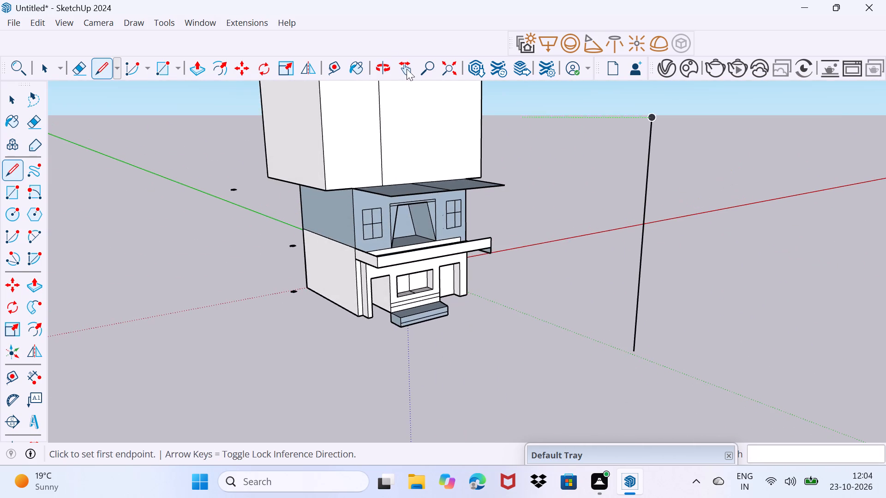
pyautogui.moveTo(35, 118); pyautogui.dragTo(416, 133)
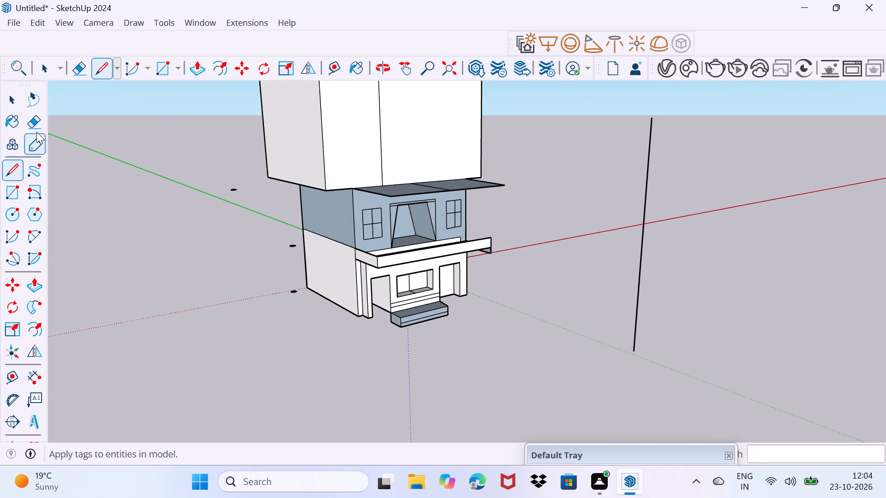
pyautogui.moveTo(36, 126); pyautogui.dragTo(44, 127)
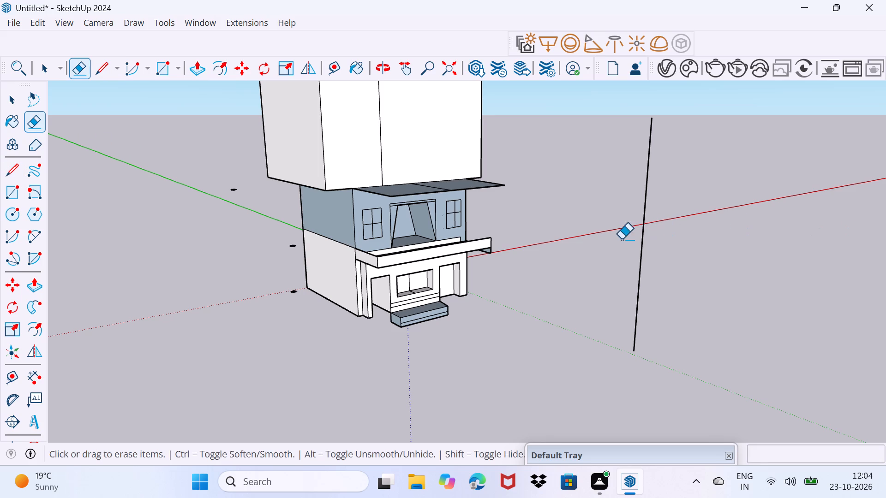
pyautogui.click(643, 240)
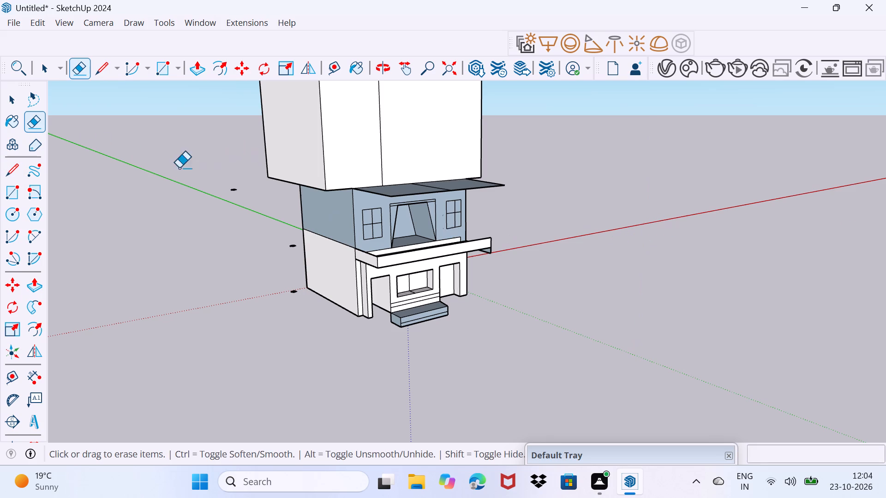
# Outline a rectangle about 13' 8 1/4" wide and 7' 9 7/8" high in the narrow strip of the roof block's front face.
pyautogui.moveTo(0, 168); pyautogui.dragTo(151, 179)
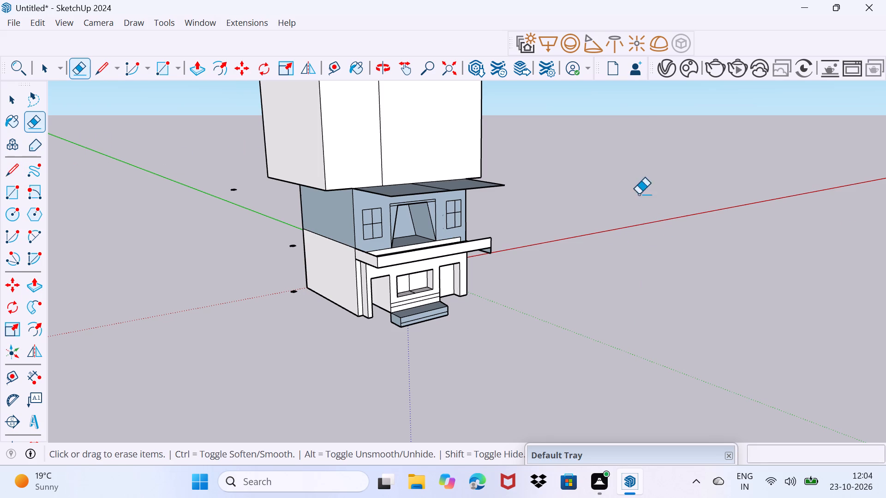
pyautogui.scroll(1, 885, 237)
pyautogui.moveTo(885, 244); pyautogui.dragTo(743, 248, button='middle')
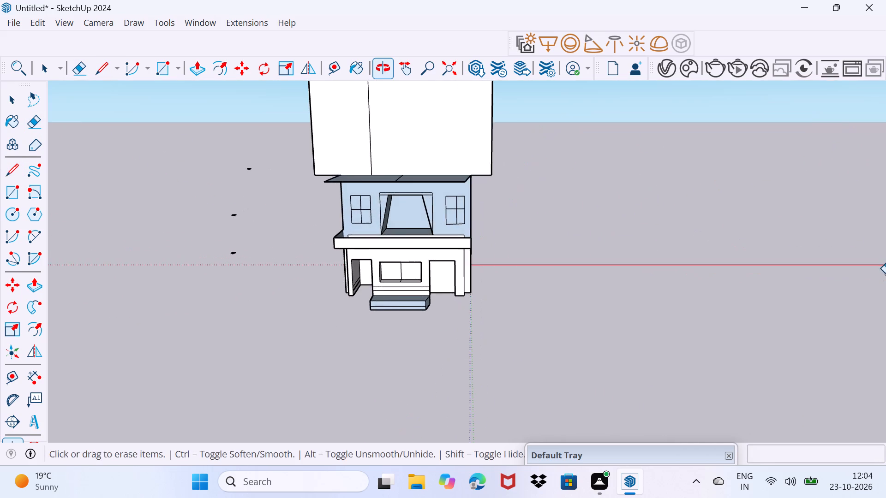
pyautogui.middleClick(885, 270)
pyautogui.scroll(-5, 885, 270)
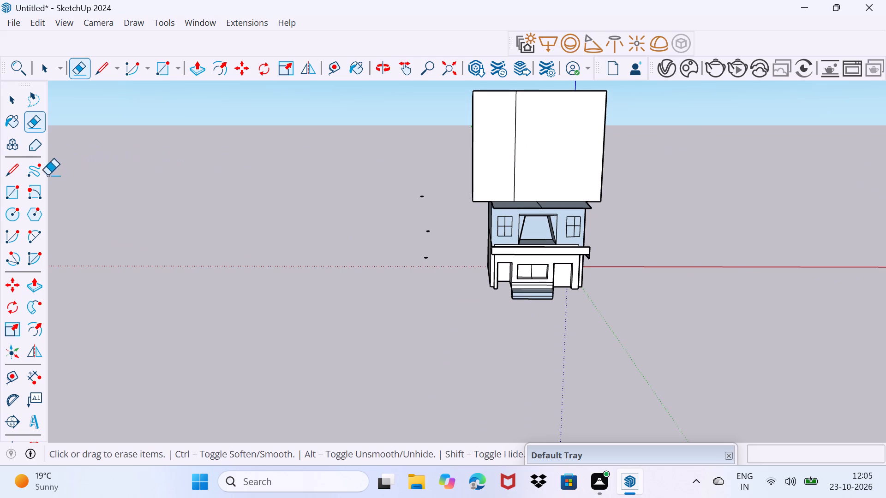
pyautogui.moveTo(15, 175); pyautogui.dragTo(37, 175)
pyautogui.click(8, 167)
pyautogui.click(8, 167)
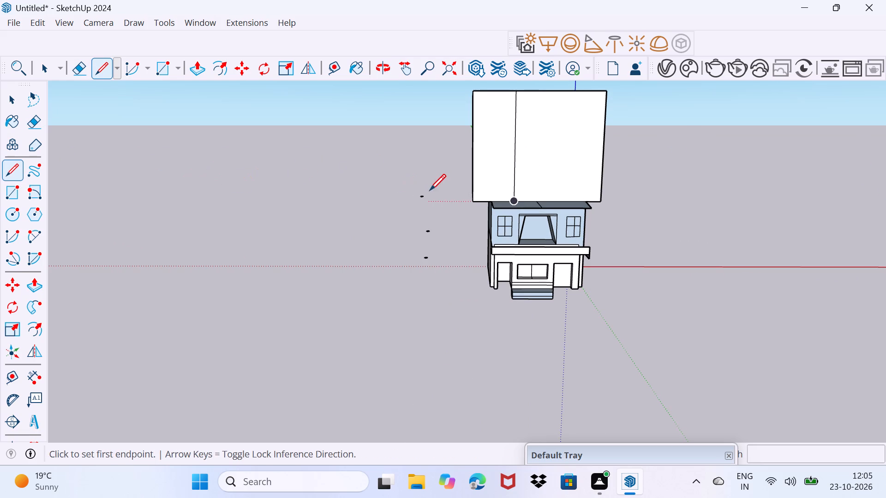
pyautogui.click(476, 184)
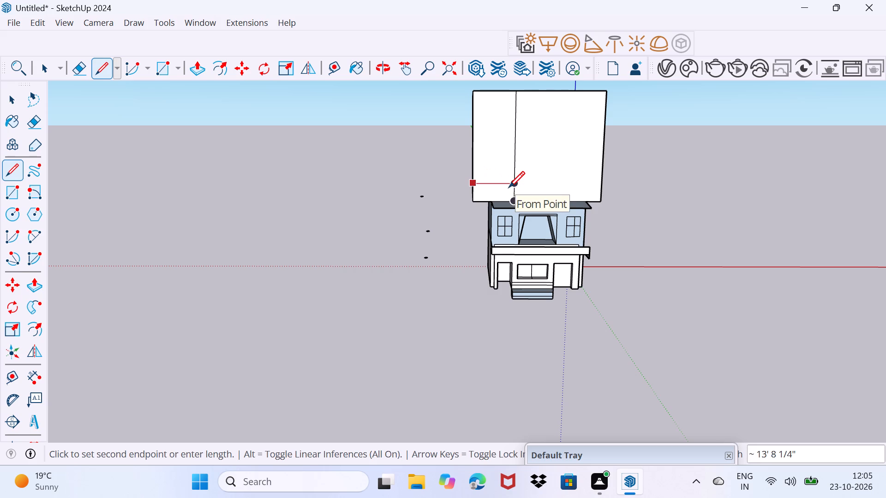
pyautogui.click(509, 187)
pyautogui.click(514, 160)
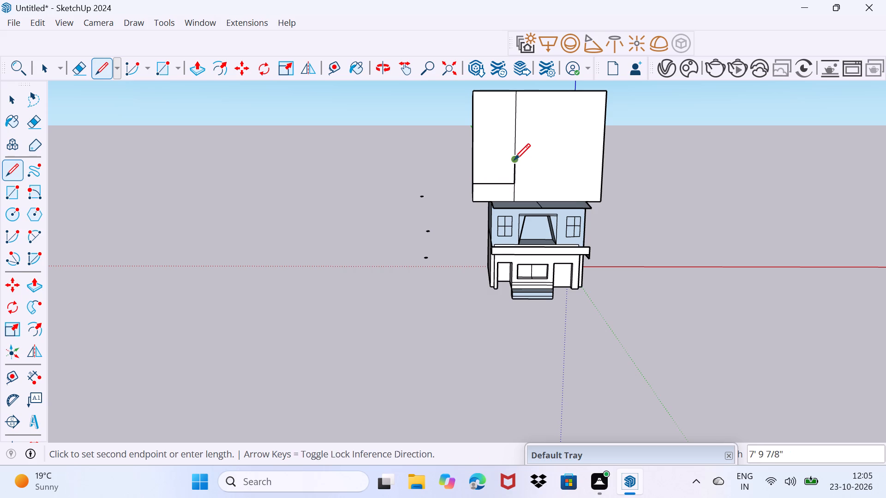
pyautogui.click(474, 160)
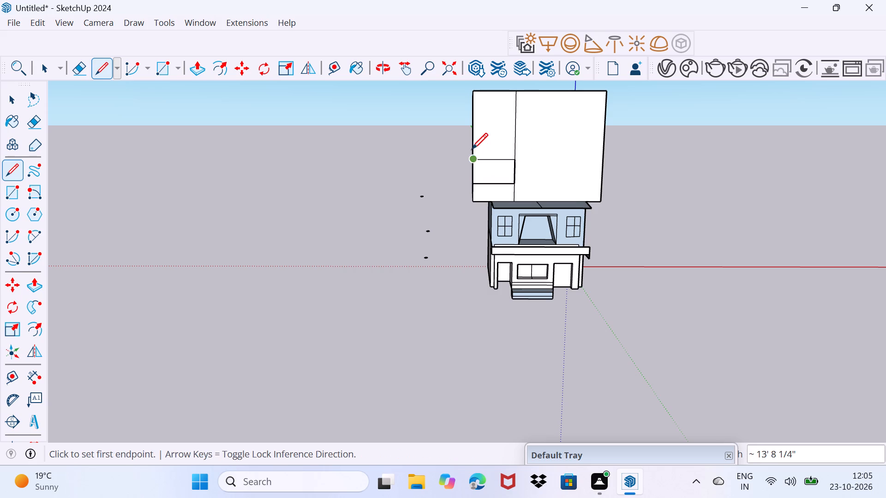
# Draw a horizontal line across the narrow strip above the outlined rectangle, continuing up along the strip's vertical dividing edge.
pyautogui.click(474, 138)
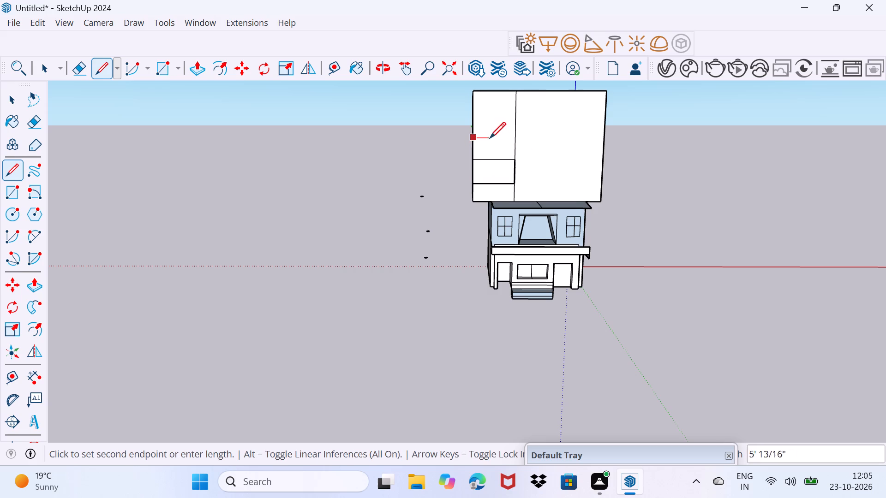
pyautogui.click(508, 139)
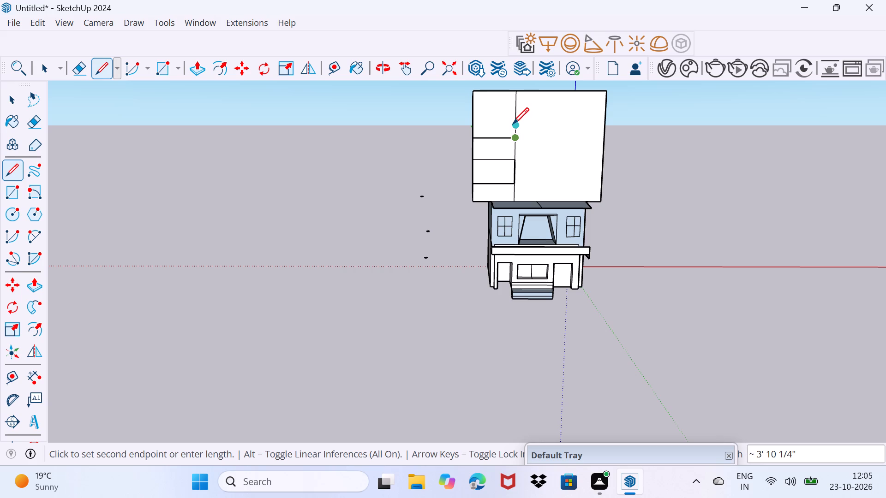
pyautogui.click(513, 119)
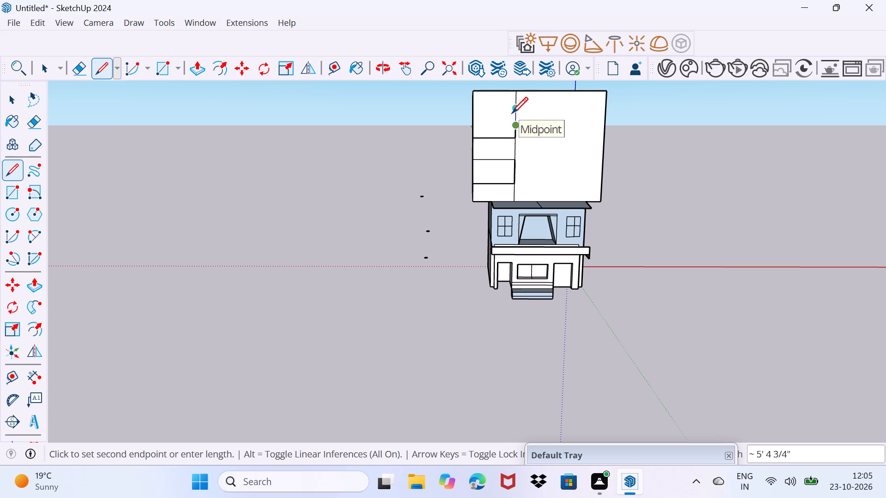
pyautogui.click(512, 119)
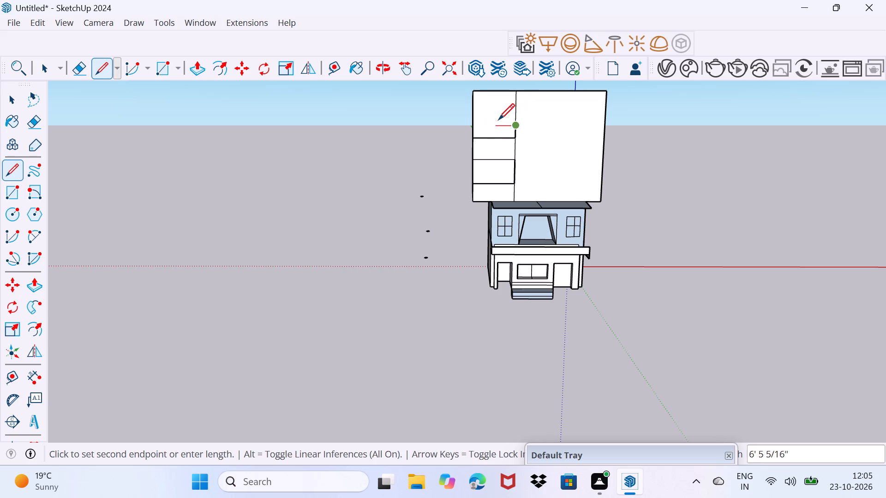
pyautogui.click(514, 112)
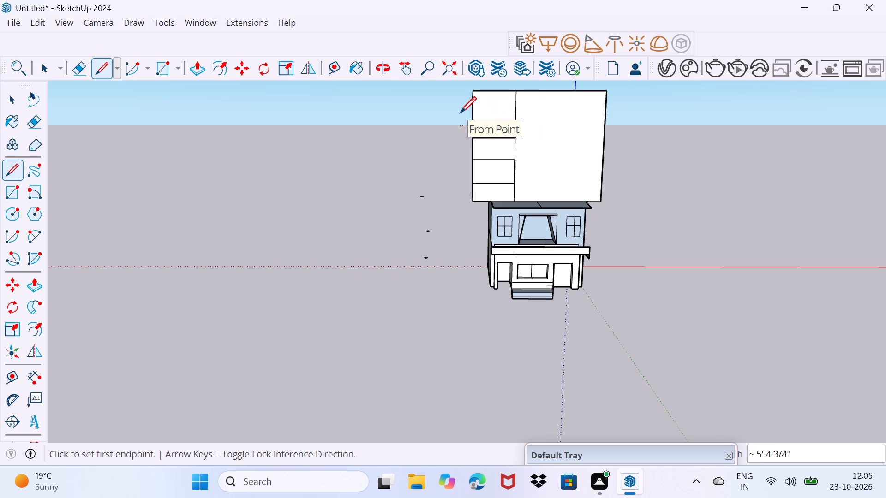
pyautogui.click(515, 107)
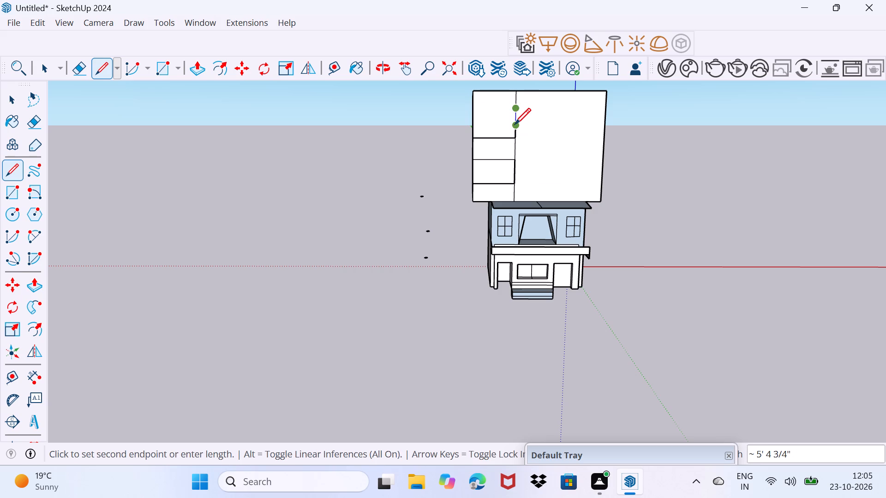
pyautogui.click(515, 119)
pyautogui.click(515, 119)
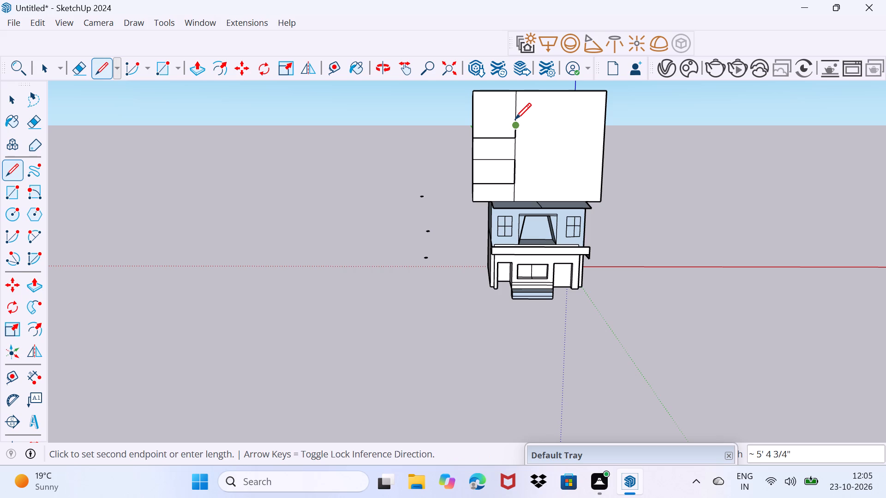
pyautogui.click(515, 115)
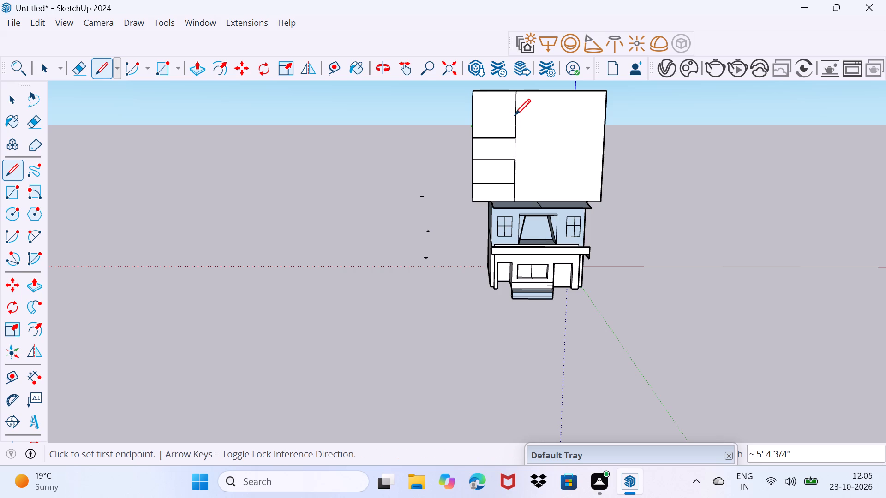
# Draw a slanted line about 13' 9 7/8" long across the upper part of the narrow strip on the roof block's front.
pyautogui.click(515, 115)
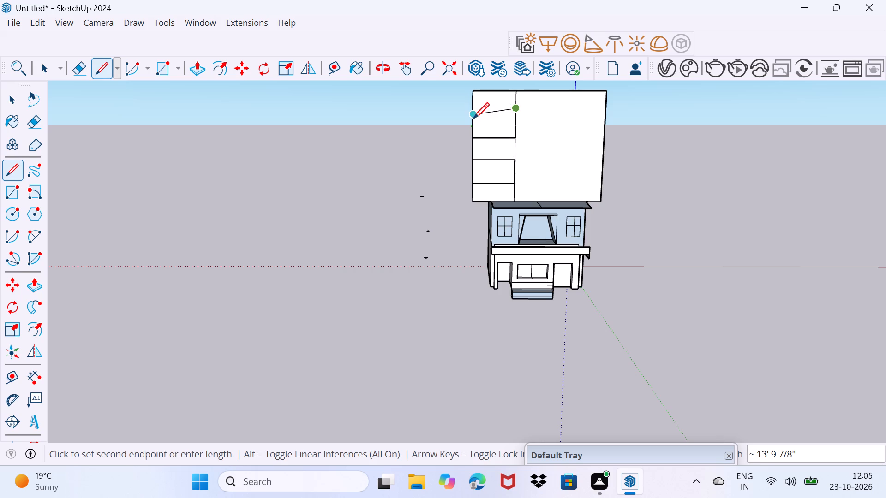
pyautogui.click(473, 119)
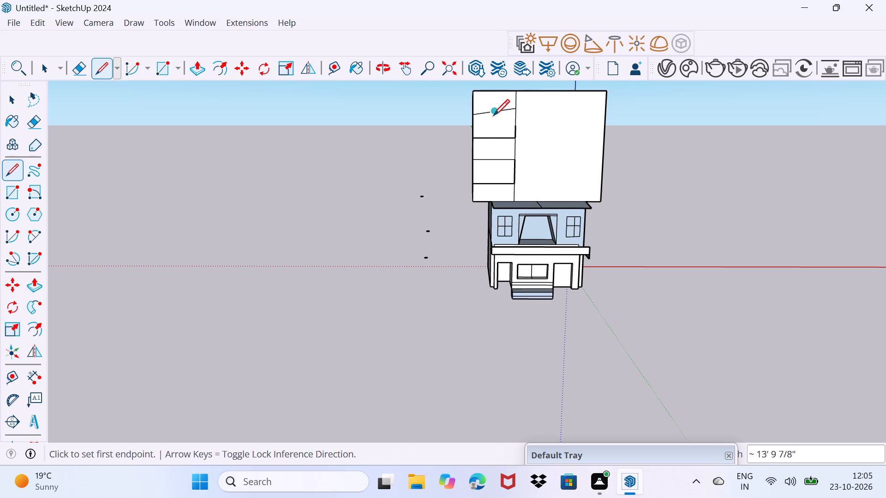
# Draw a horizontal line about 13' 8 1/4" long from the slanted line's outer end across to the strip's vertical dividing edge.
pyautogui.click(478, 115)
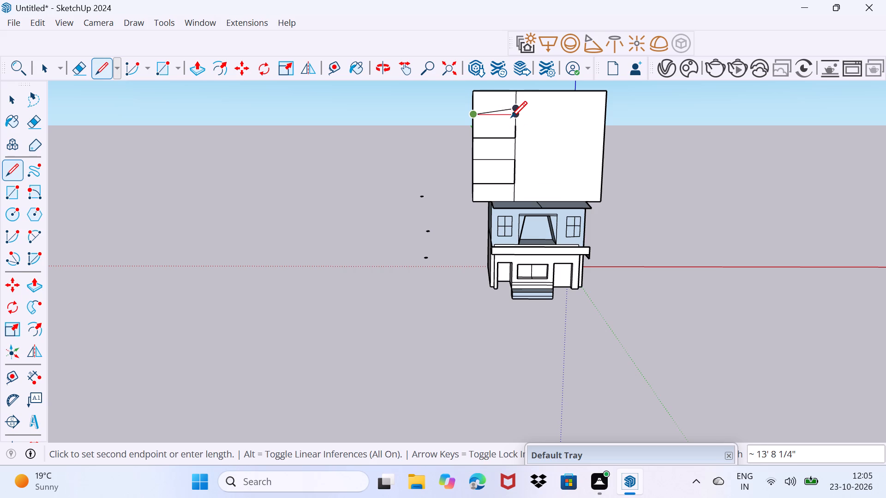
pyautogui.click(511, 117)
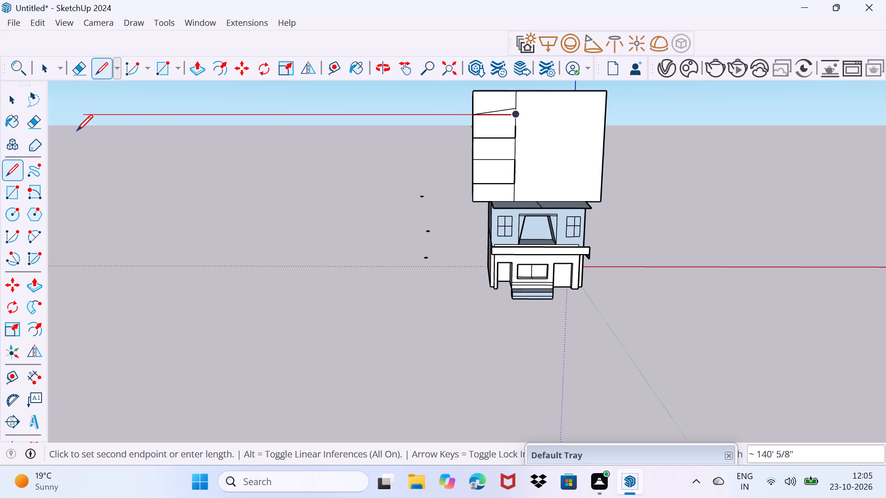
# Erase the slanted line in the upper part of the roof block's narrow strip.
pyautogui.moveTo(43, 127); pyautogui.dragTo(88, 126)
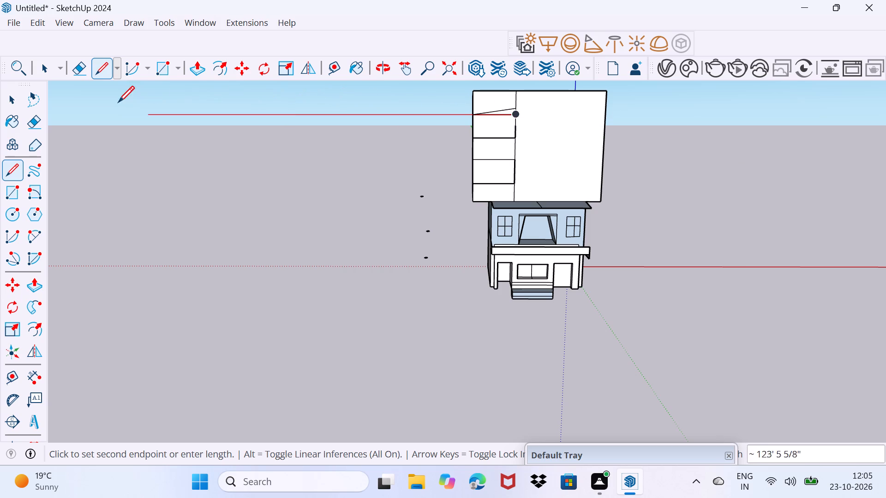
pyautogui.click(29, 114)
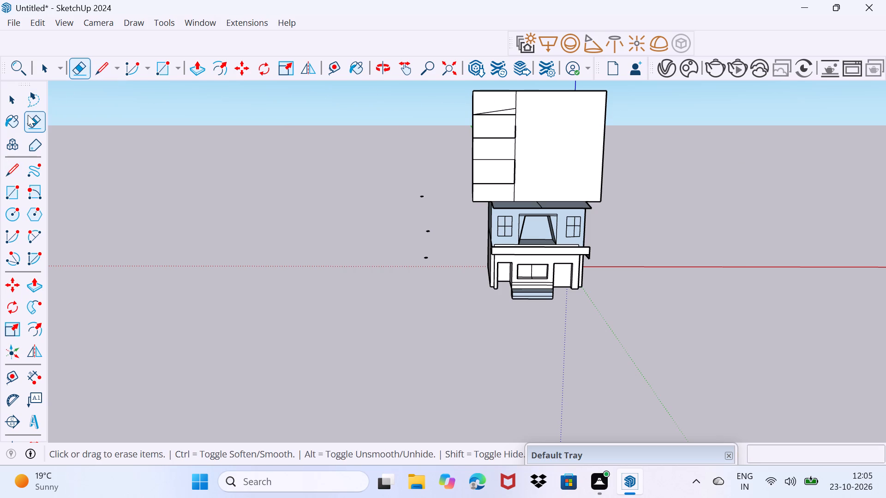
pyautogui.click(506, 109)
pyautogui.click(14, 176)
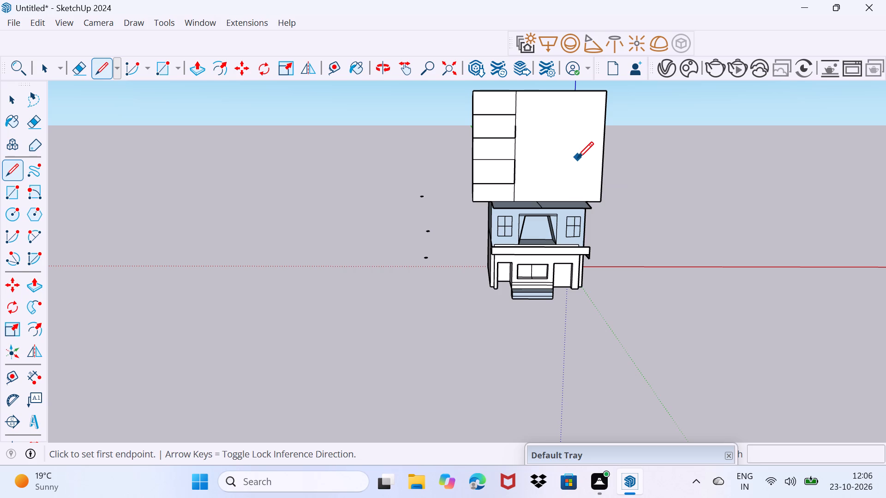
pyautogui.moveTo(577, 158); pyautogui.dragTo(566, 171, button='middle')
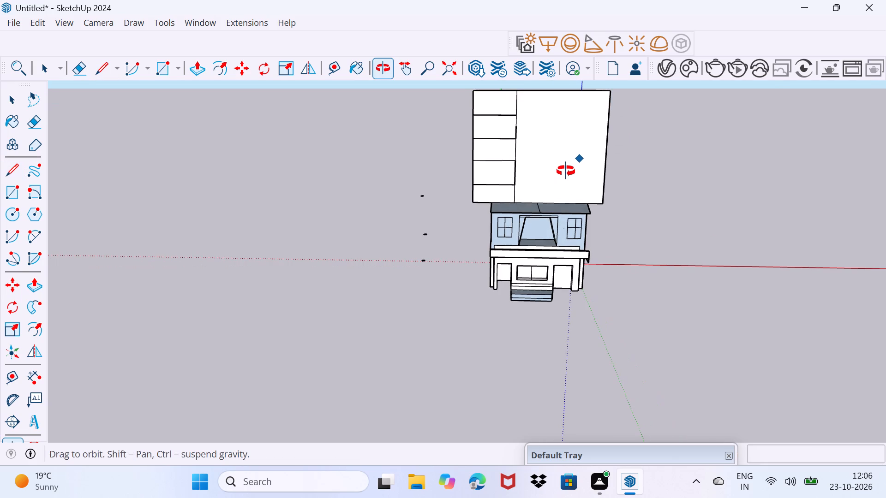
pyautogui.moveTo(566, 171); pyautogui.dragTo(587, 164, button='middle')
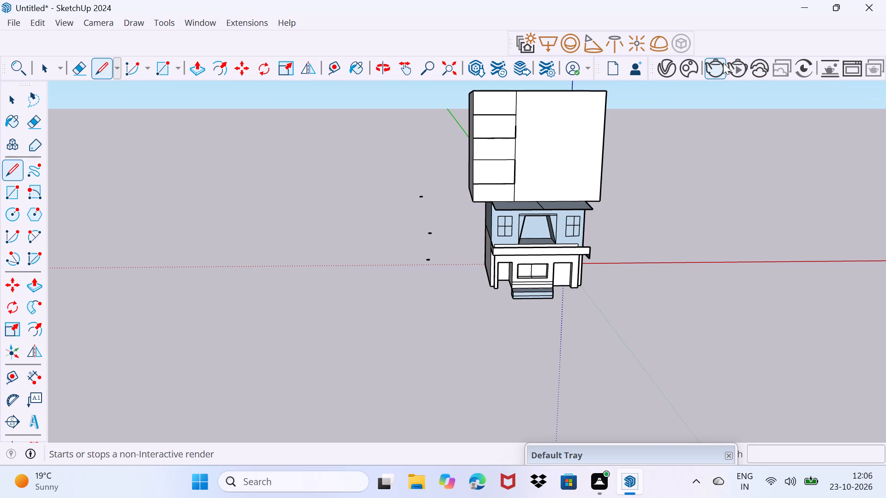
# Import the Sabal palmetto 003 palm from the Chaos Cosmos Browser into the model.
pyautogui.click(684, 65)
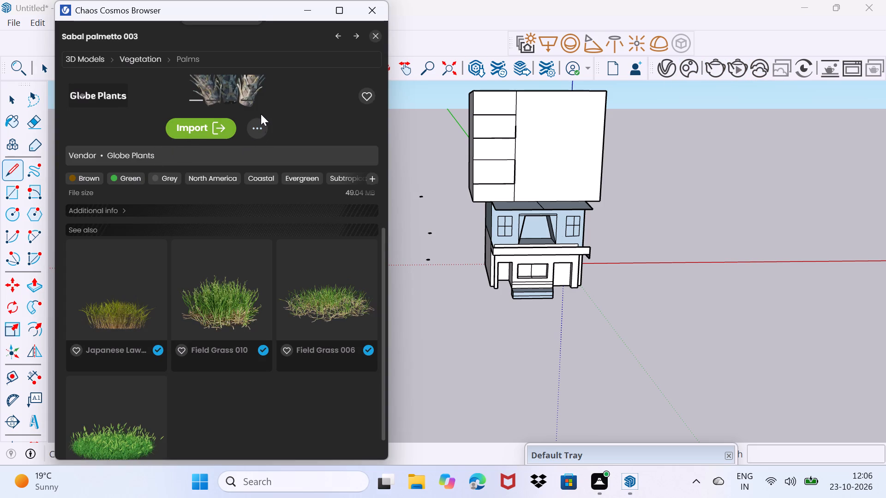
pyautogui.click(218, 120)
pyautogui.moveTo(217, 121); pyautogui.dragTo(217, 149)
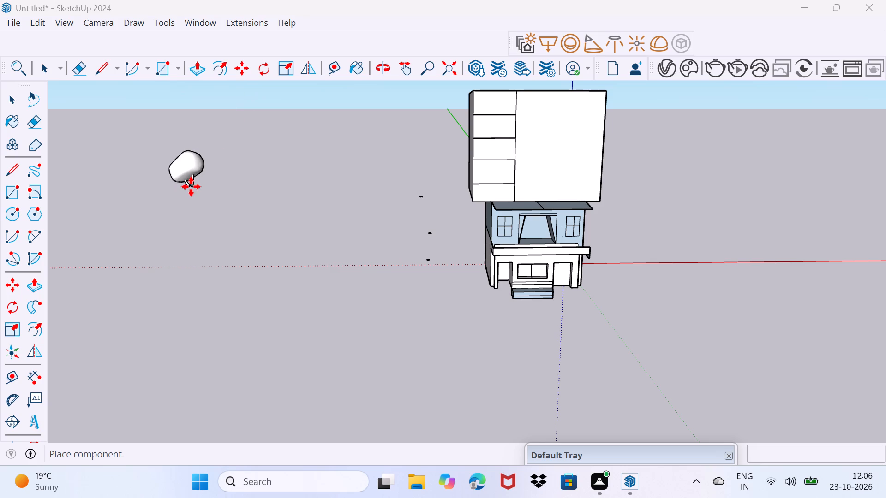
# Place the imported palm and an overlapping copy close to the green axis.
pyautogui.middleClick(191, 187)
pyautogui.middleClick(191, 187)
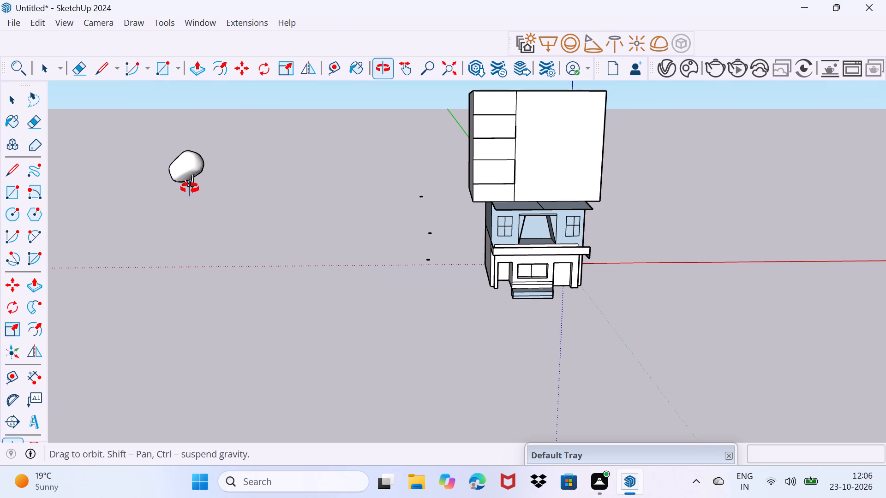
pyautogui.moveTo(186, 185); pyautogui.dragTo(186, 183)
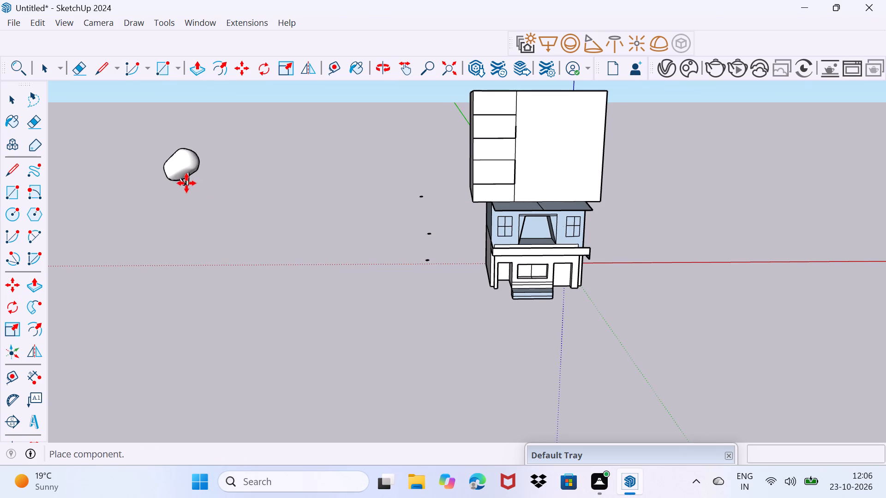
pyautogui.moveTo(186, 183); pyautogui.dragTo(391, 0)
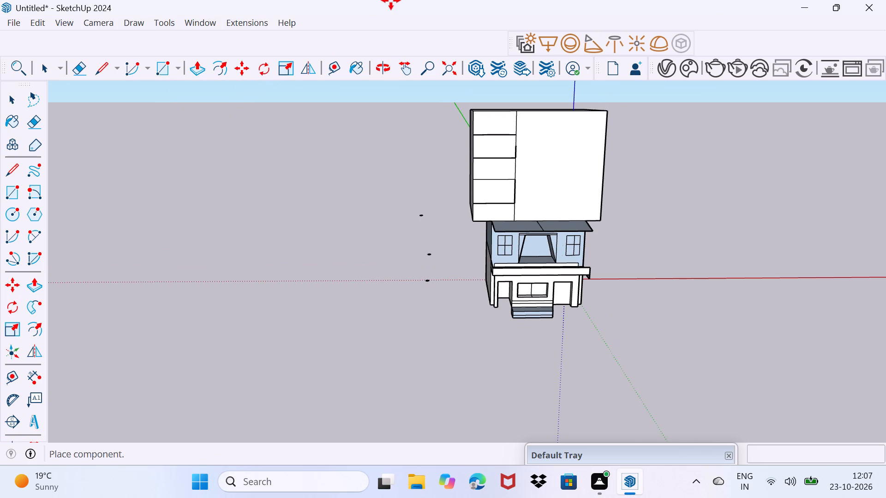
pyautogui.moveTo(391, 0); pyautogui.dragTo(392, 0)
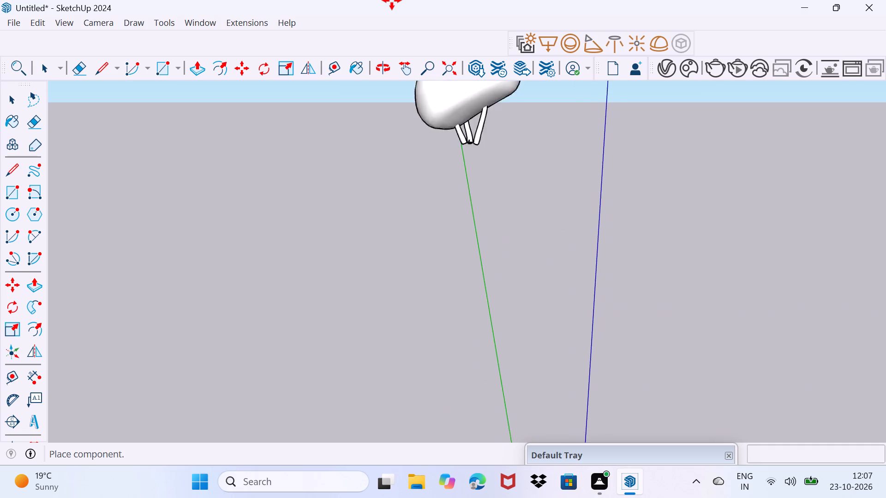
pyautogui.moveTo(392, 0); pyautogui.dragTo(340, 319)
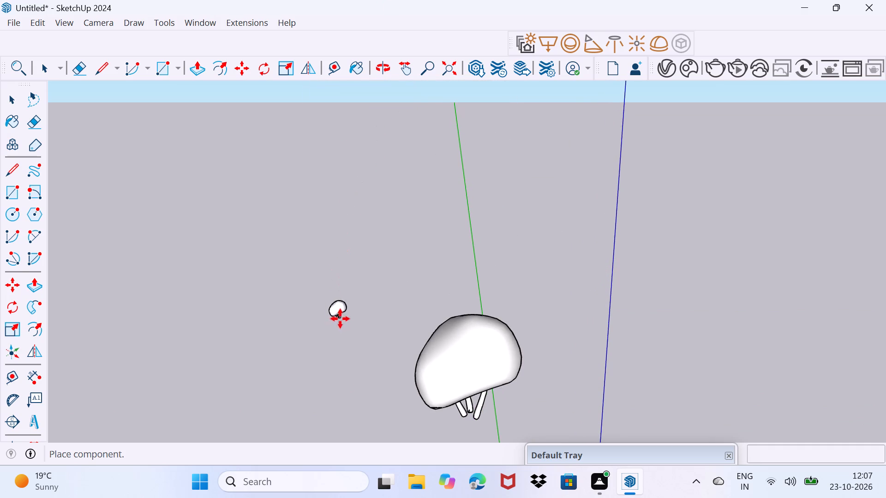
pyautogui.moveTo(340, 319); pyautogui.dragTo(495, 403)
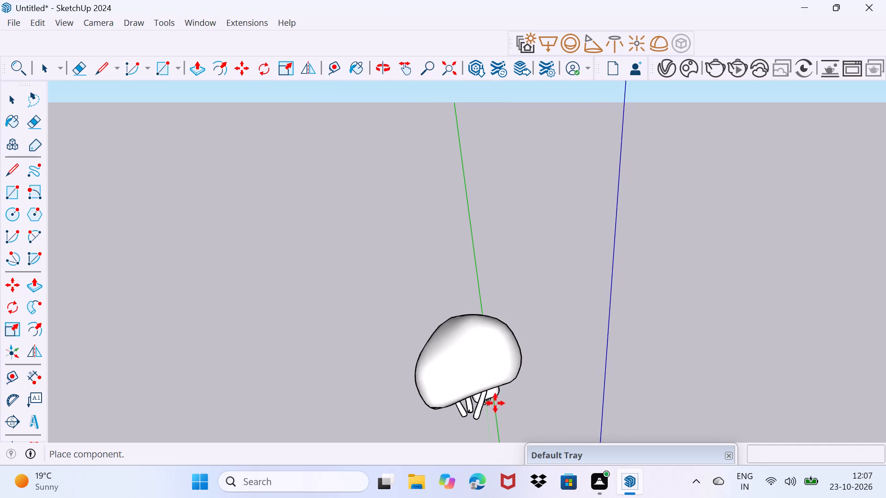
pyautogui.moveTo(495, 403); pyautogui.dragTo(477, 403)
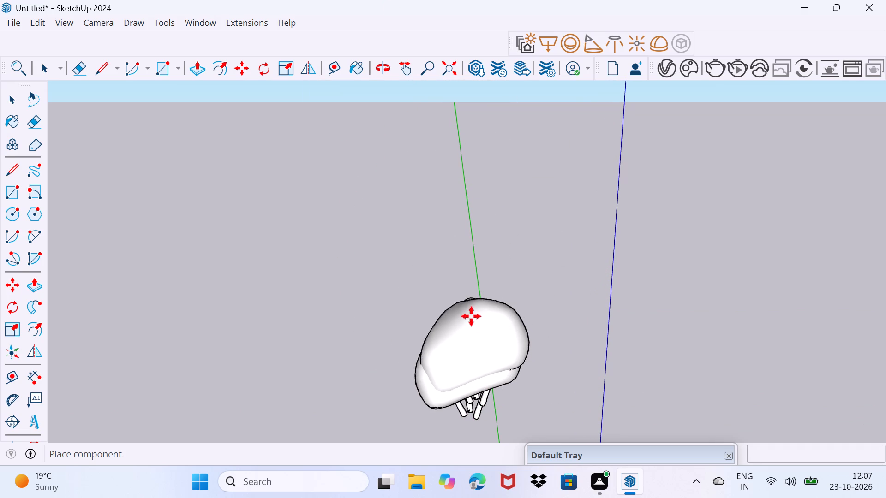
# Place more overlapping palm copies along the green axis, behind the first ones.
pyautogui.click(471, 319)
pyautogui.click(481, 306)
pyautogui.click(481, 304)
pyautogui.moveTo(484, 303); pyautogui.dragTo(471, 299)
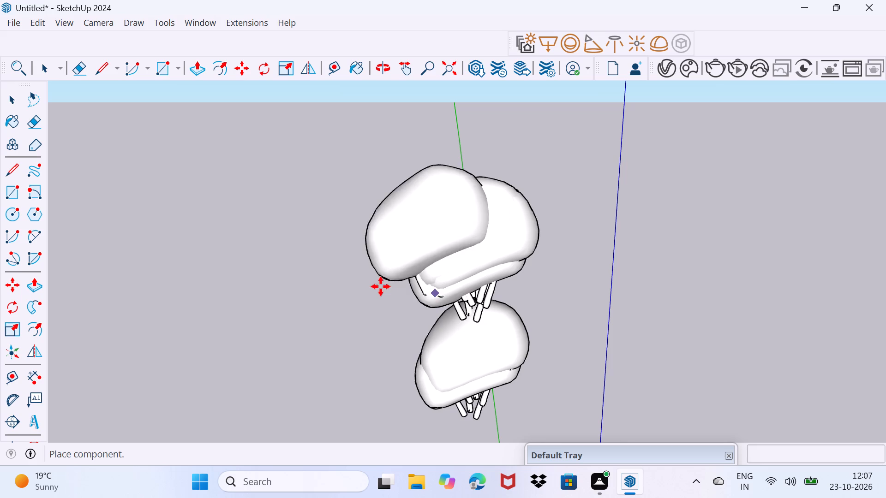
# Place four more palm copies on the distant ground beside the green axis.
pyautogui.moveTo(381, 286); pyautogui.dragTo(376, 295)
pyautogui.moveTo(370, 300); pyautogui.dragTo(370, 307)
pyautogui.moveTo(370, 309); pyautogui.dragTo(372, 314)
pyautogui.click(375, 317)
pyautogui.moveTo(377, 320); pyautogui.dragTo(383, 321)
pyautogui.moveTo(413, 322); pyautogui.dragTo(413, 322)
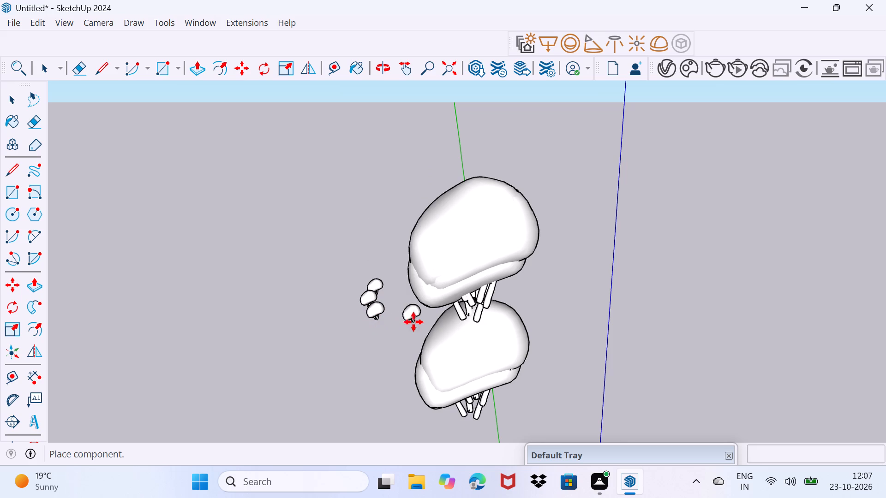
pyautogui.moveTo(413, 322); pyautogui.dragTo(419, 324)
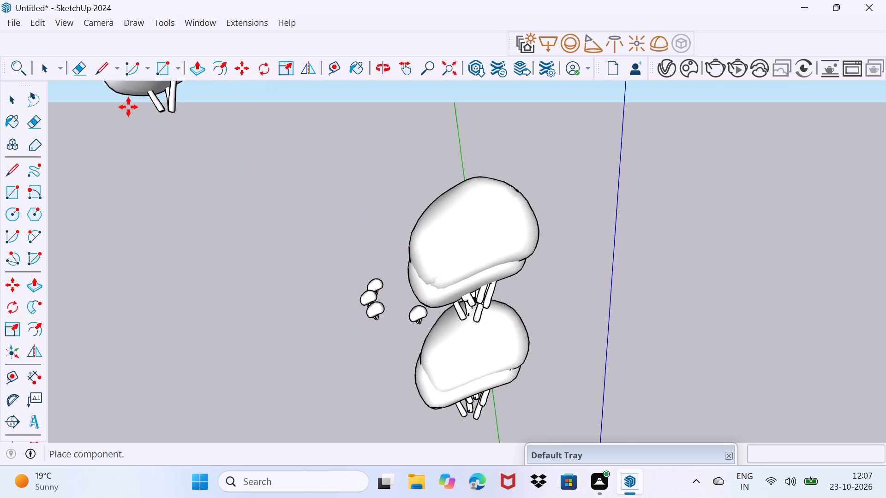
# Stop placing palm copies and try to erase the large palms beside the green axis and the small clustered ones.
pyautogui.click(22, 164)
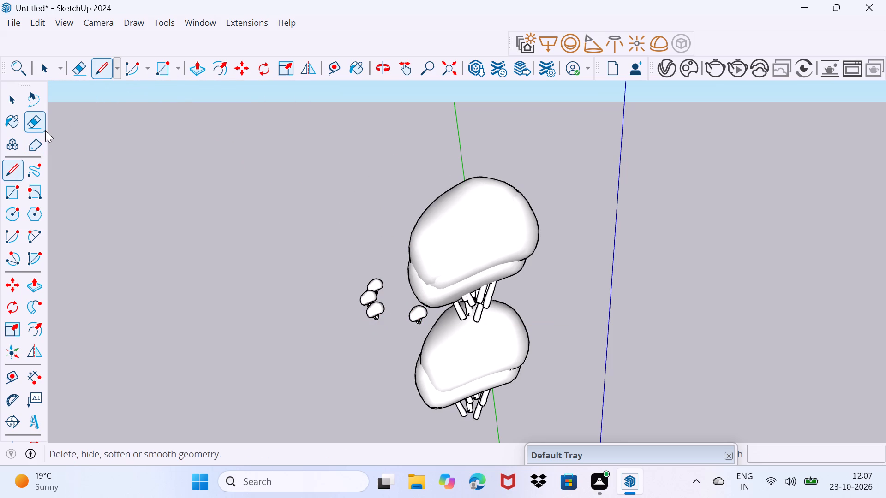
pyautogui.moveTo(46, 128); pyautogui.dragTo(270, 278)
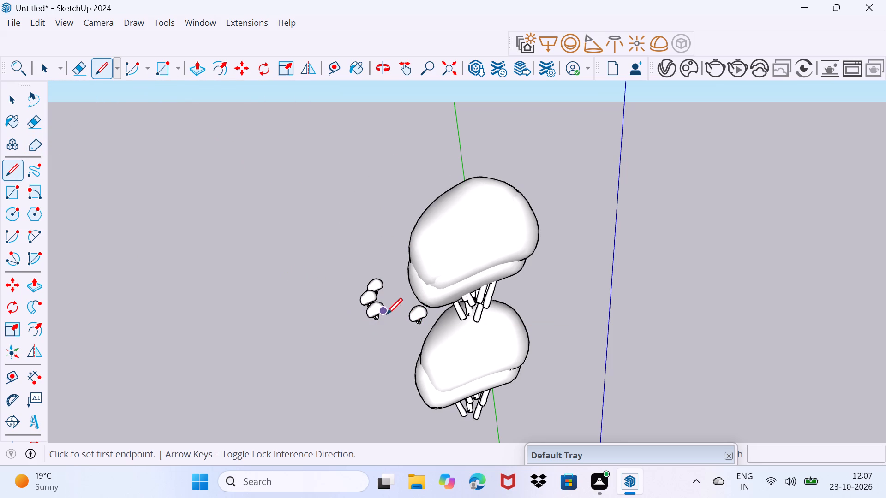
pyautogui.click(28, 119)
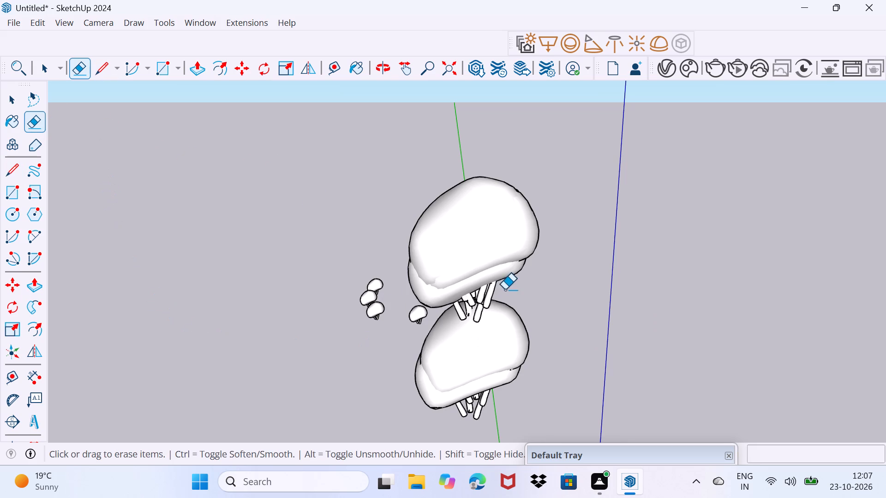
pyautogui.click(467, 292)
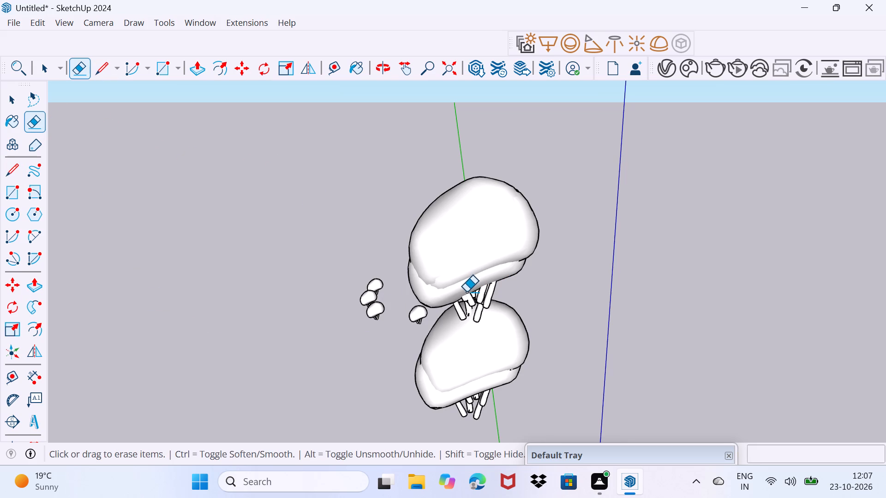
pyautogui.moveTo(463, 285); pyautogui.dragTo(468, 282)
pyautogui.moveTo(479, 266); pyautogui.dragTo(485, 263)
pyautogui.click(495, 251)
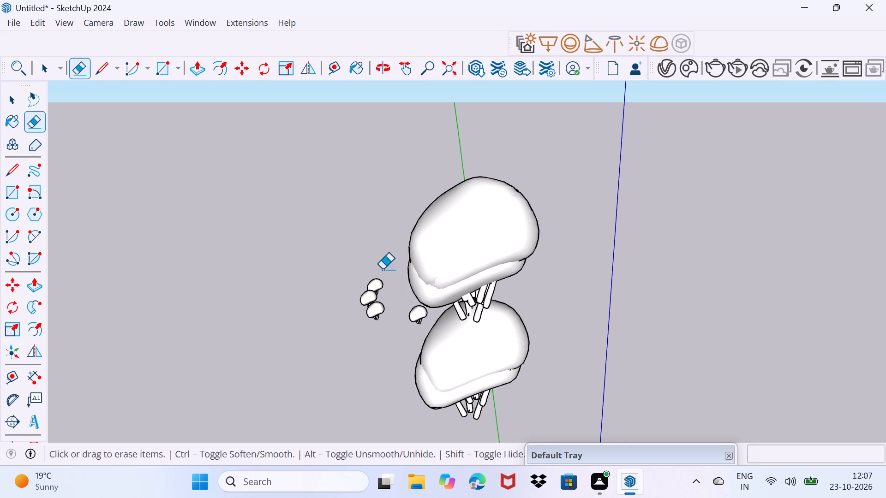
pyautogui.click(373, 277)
# Erase the lone palm floating high above the building beside the blue axis.
pyautogui.scroll(1, 359, 272)
pyautogui.scroll(-5, 366, 278)
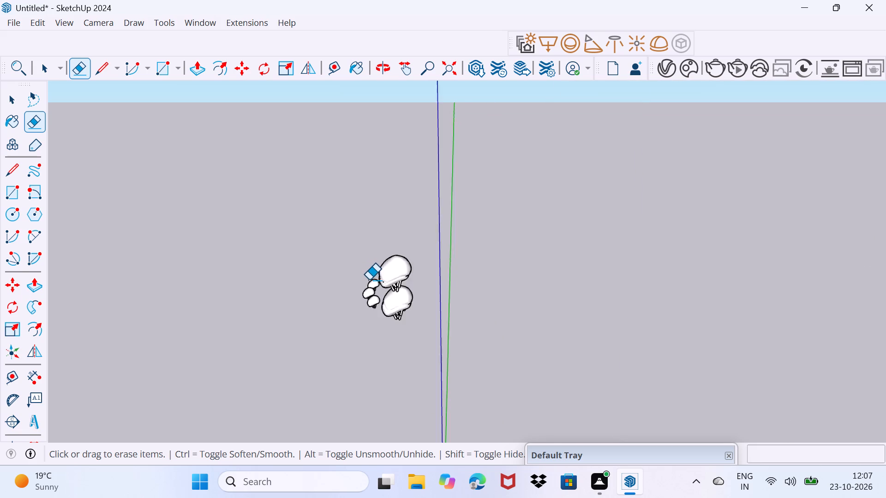
pyautogui.scroll(1, 369, 280)
pyautogui.scroll(-14, 369, 280)
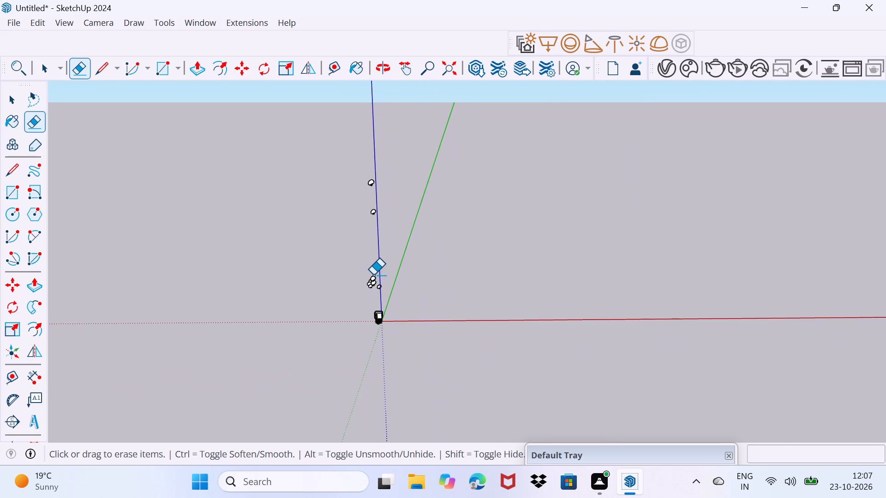
pyautogui.click(446, 62)
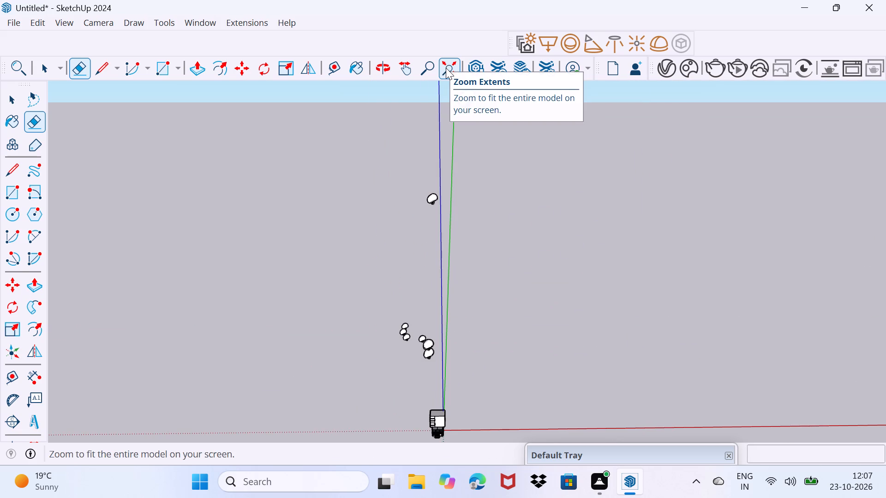
pyautogui.click(446, 68)
pyautogui.click(446, 68)
pyautogui.scroll(-5, 431, 112)
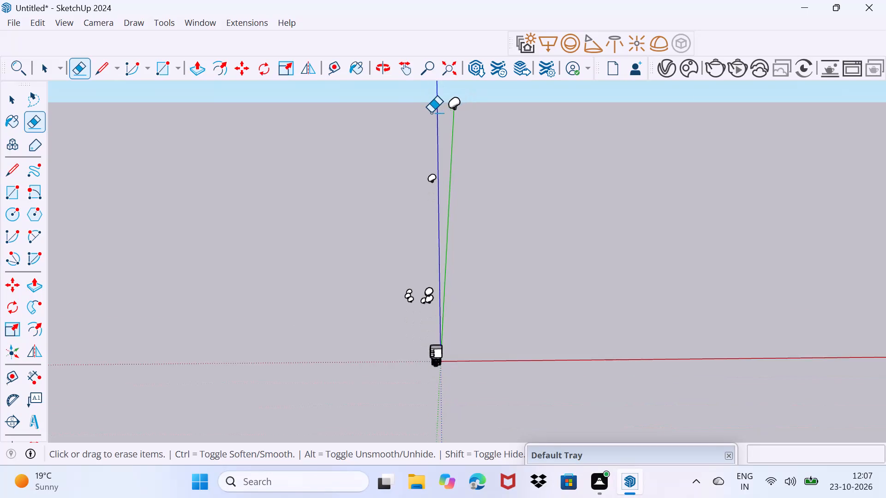
pyautogui.scroll(-1, 431, 113)
pyautogui.scroll(5, 431, 113)
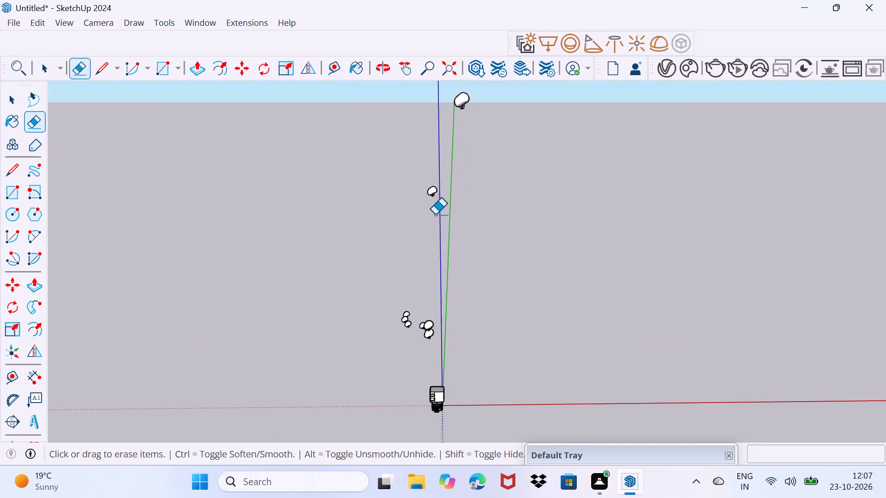
pyautogui.moveTo(435, 216); pyautogui.dragTo(461, 181)
pyautogui.moveTo(450, 194); pyautogui.dragTo(483, 88, button='middle')
pyautogui.scroll(2, 450, 194)
pyautogui.scroll(2, 483, 88)
pyautogui.scroll(-1, 483, 88)
pyautogui.middleClick(413, 122)
pyautogui.scroll(-2, 413, 122)
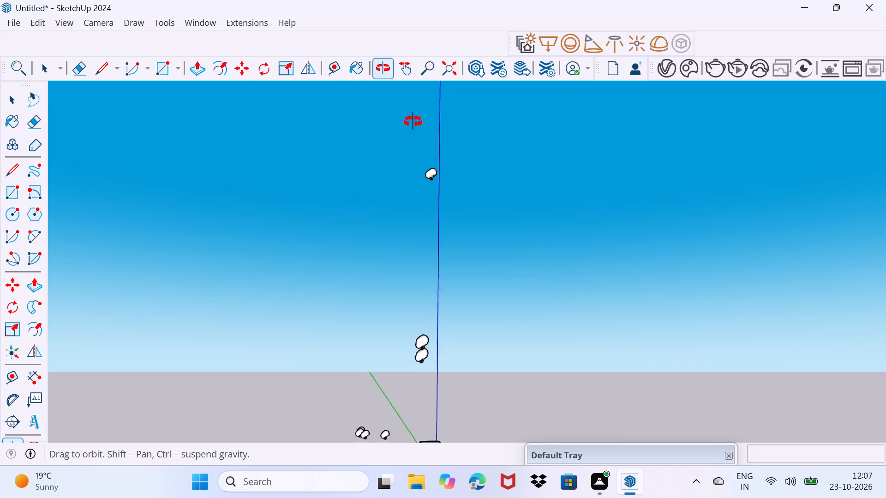
pyautogui.scroll(-2, 413, 122)
pyautogui.click(418, 119)
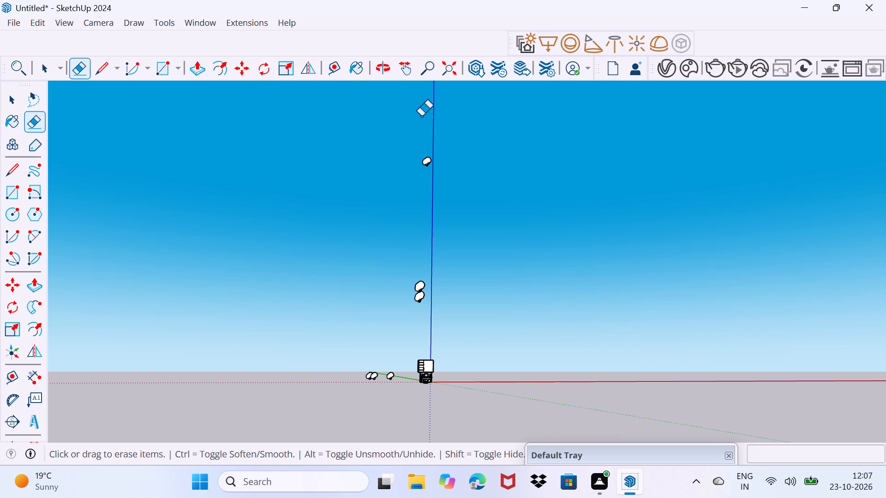
pyautogui.moveTo(421, 116); pyautogui.dragTo(457, 126)
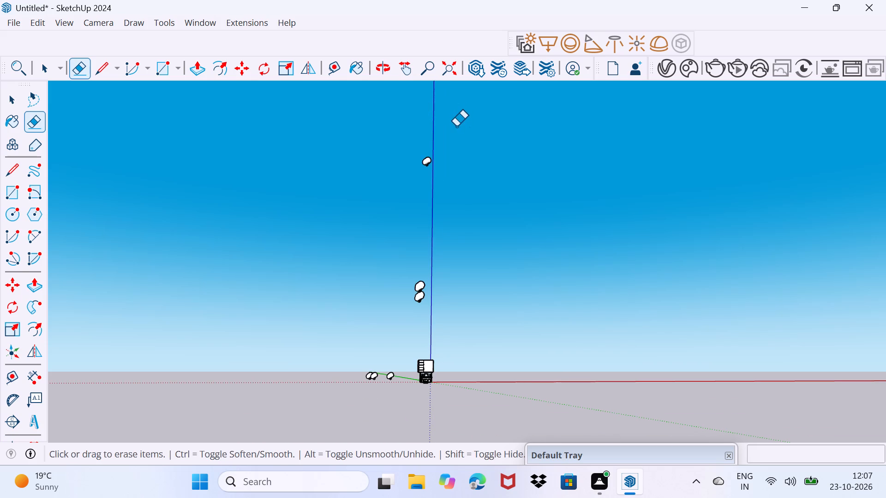
pyautogui.scroll(-1, 456, 126)
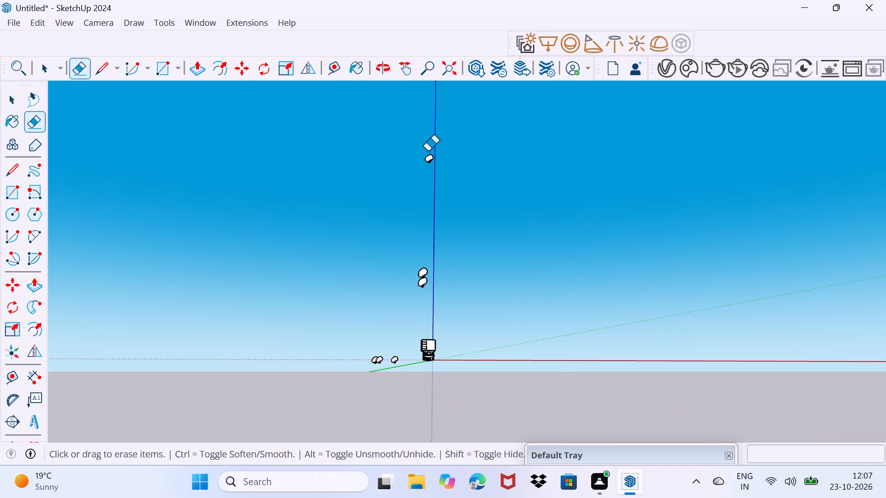
pyautogui.click(429, 155)
pyautogui.click(429, 155)
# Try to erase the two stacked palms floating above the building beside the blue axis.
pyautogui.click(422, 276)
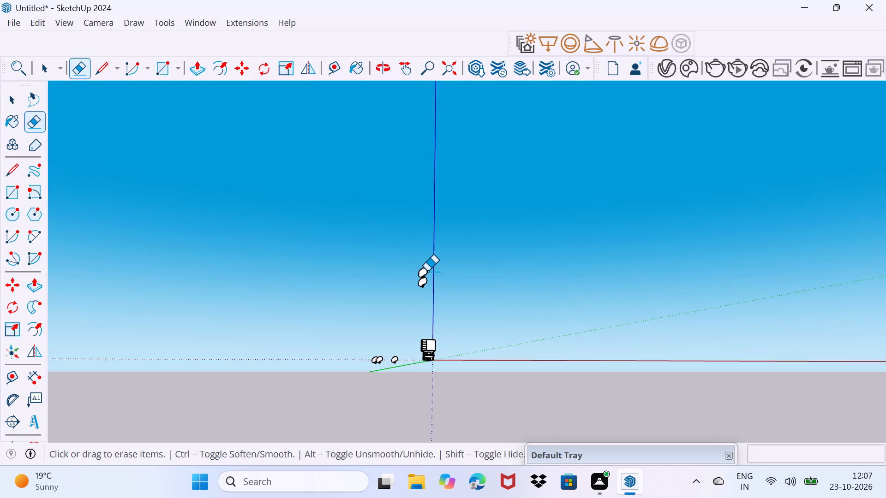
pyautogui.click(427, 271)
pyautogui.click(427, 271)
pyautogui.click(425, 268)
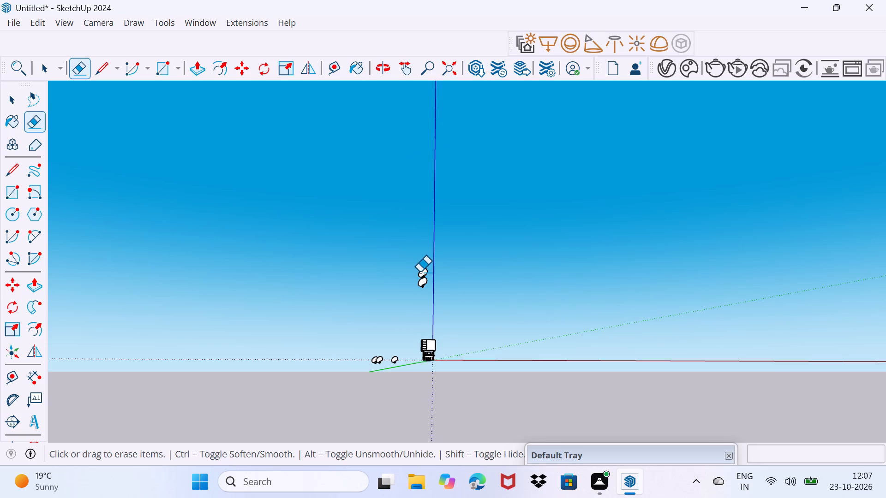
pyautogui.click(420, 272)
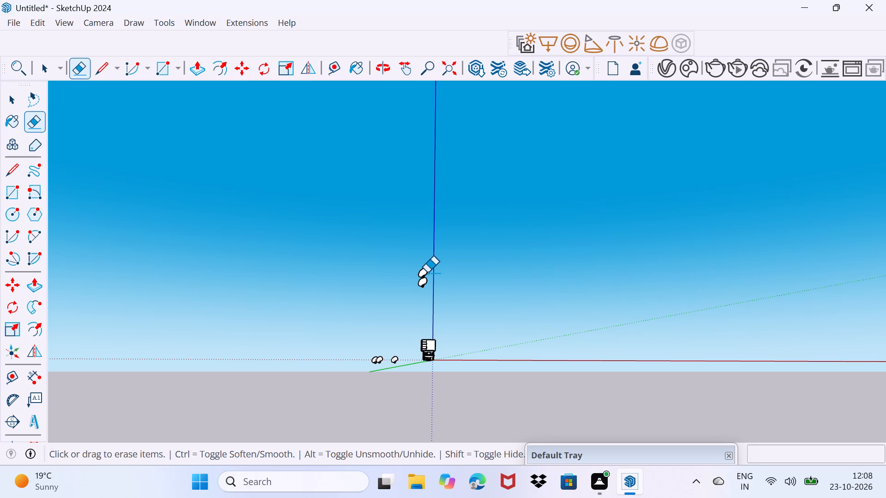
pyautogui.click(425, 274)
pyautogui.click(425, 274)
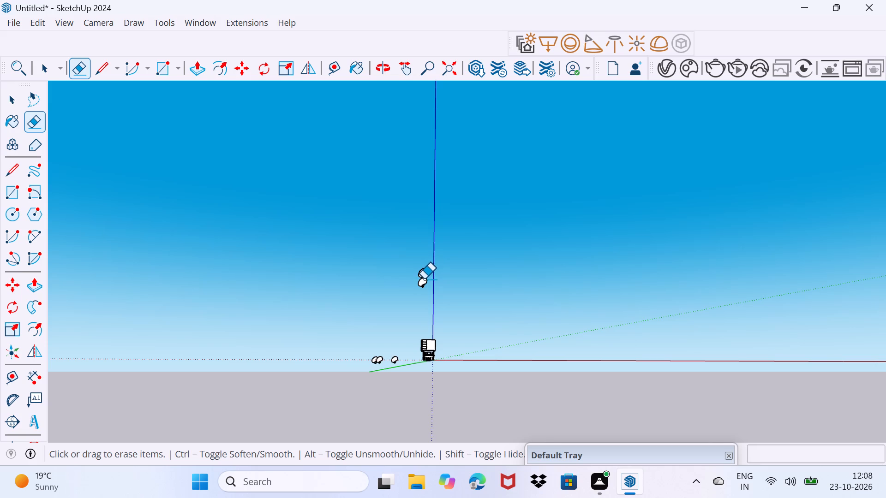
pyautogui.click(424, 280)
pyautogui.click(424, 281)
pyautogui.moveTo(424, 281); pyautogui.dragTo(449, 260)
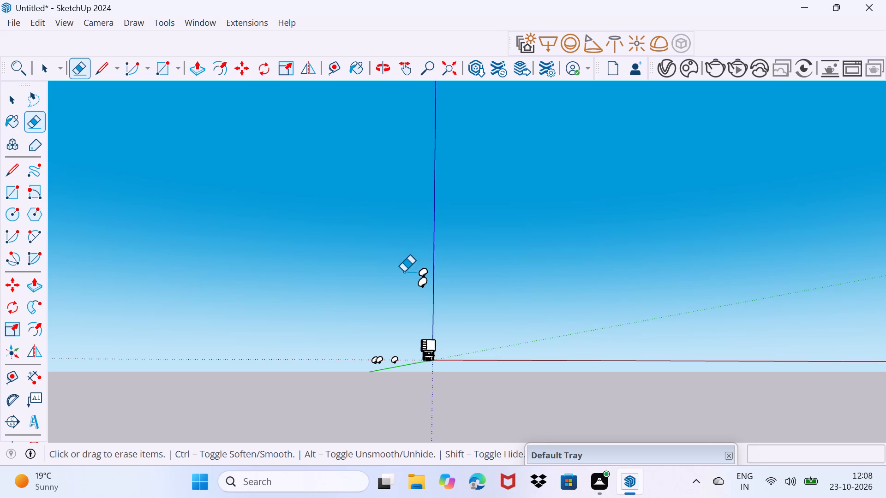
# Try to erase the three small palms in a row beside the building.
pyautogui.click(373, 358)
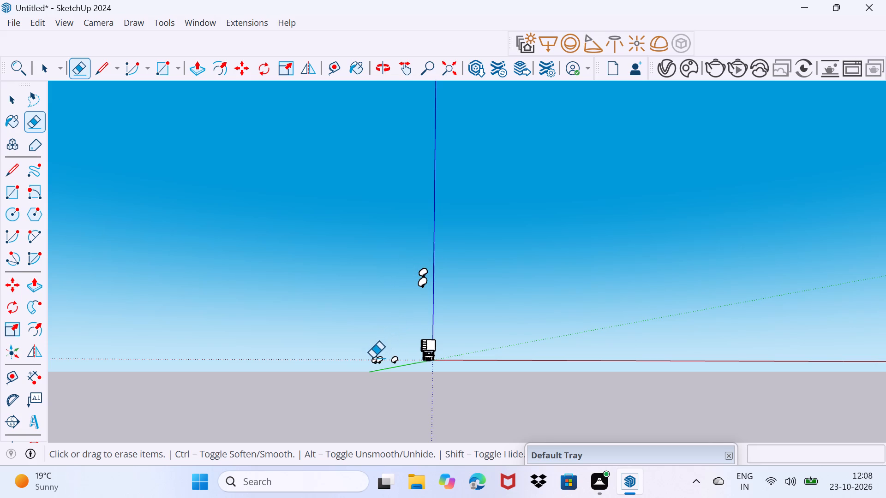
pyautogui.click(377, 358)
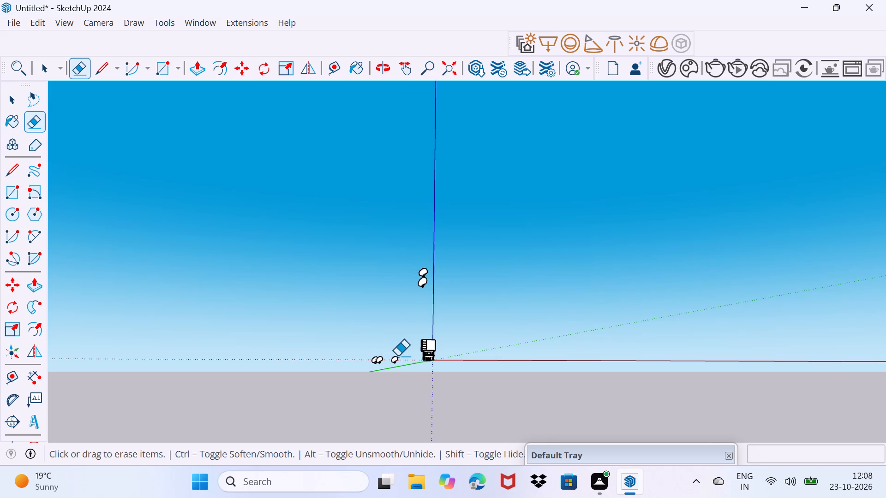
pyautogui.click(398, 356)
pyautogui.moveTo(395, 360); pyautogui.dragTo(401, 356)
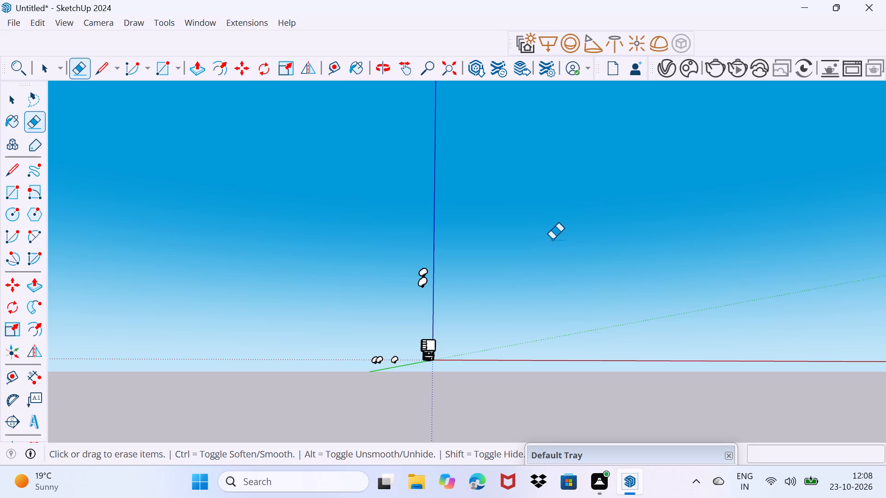
# Examine where the remaining palms sit relative to the building from several angles and distances.
pyautogui.scroll(-17, 552, 239)
pyautogui.scroll(5, 551, 244)
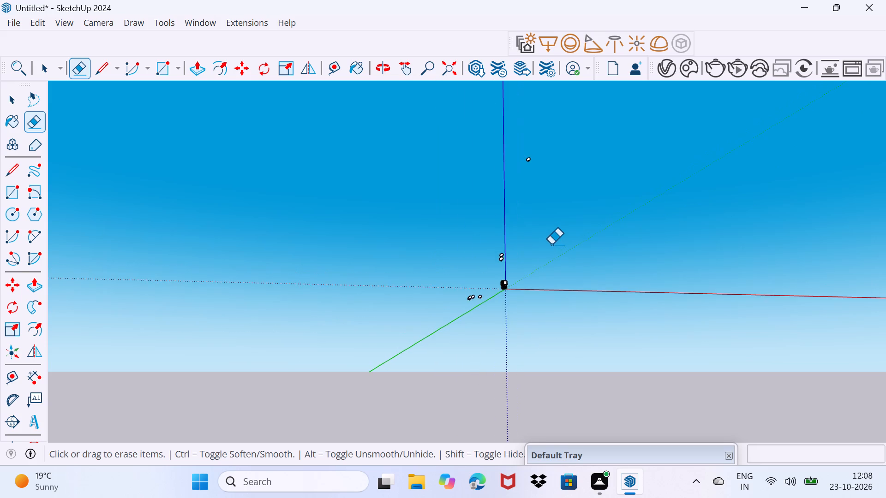
pyautogui.scroll(12, 551, 244)
pyautogui.moveTo(551, 244); pyautogui.dragTo(525, 279, button='middle')
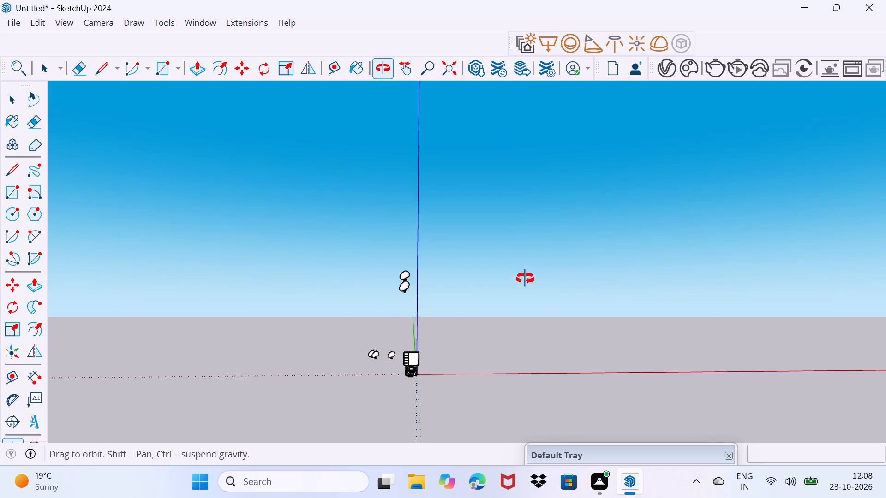
pyautogui.moveTo(525, 279); pyautogui.dragTo(520, 285, button='middle')
pyautogui.scroll(-1, 520, 285)
pyautogui.scroll(4, 520, 285)
pyautogui.moveTo(520, 285); pyautogui.dragTo(553, 277, button='middle')
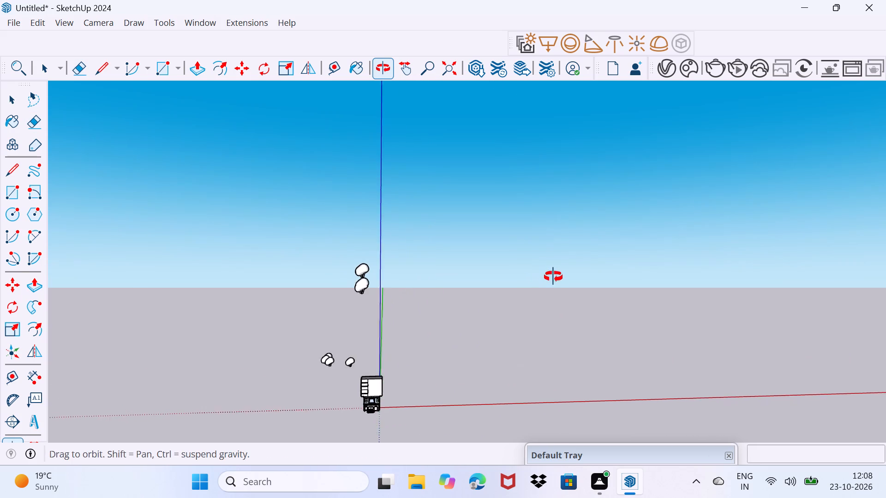
pyautogui.moveTo(553, 277); pyautogui.dragTo(559, 276, button='middle')
pyautogui.scroll(5, 562, 277)
pyautogui.scroll(-3, 562, 277)
pyautogui.middleClick(562, 277)
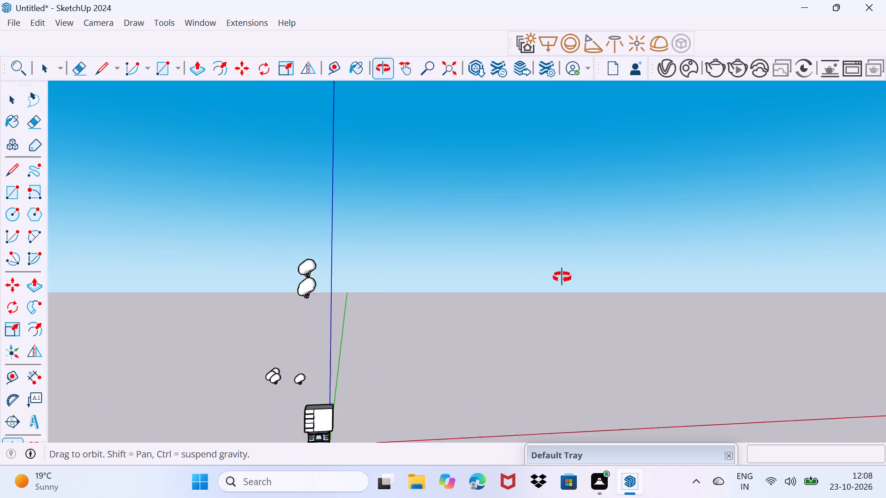
pyautogui.scroll(-5, 562, 277)
pyautogui.middleClick(562, 277)
pyautogui.scroll(4, 562, 277)
pyautogui.moveTo(376, 310); pyautogui.dragTo(449, 286, button='middle')
pyautogui.moveTo(459, 292); pyautogui.dragTo(433, 217, button='middle')
pyautogui.moveTo(418, 301); pyautogui.dragTo(404, 239, button='middle')
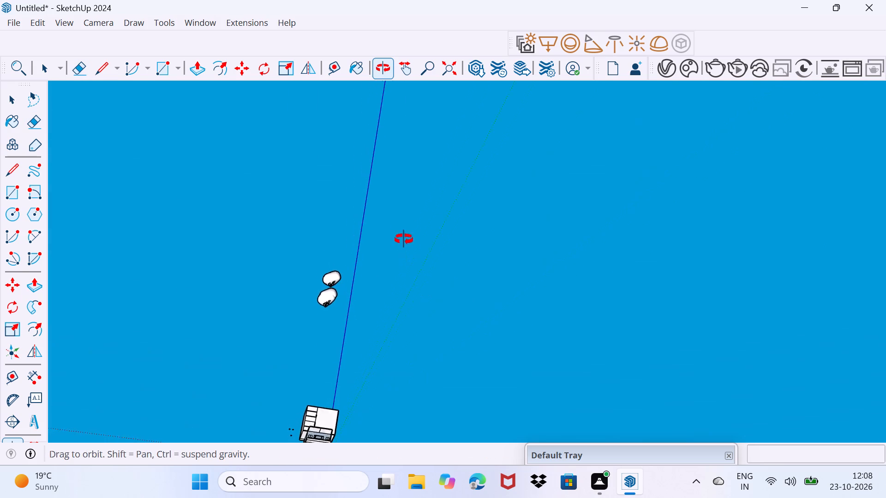
pyautogui.moveTo(404, 239); pyautogui.dragTo(402, 230, button='middle')
pyautogui.scroll(-4, 351, 296)
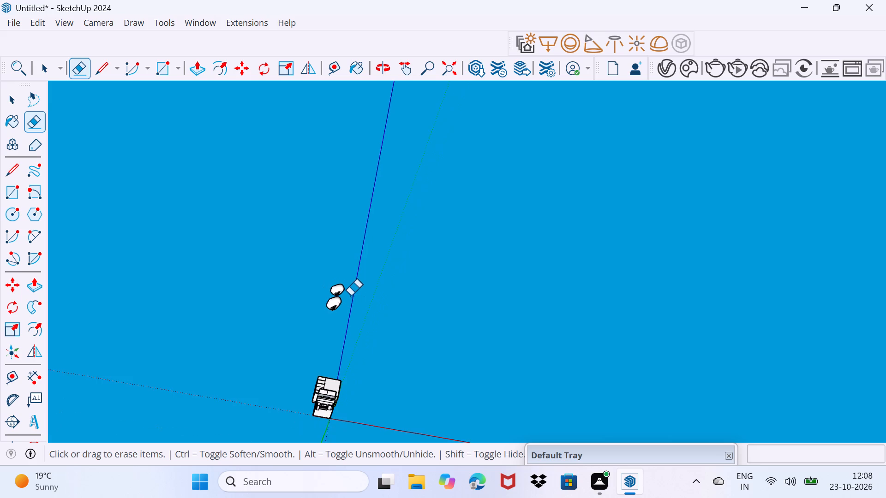
pyautogui.scroll(-2, 351, 296)
pyautogui.moveTo(351, 296); pyautogui.dragTo(247, 407, button='middle')
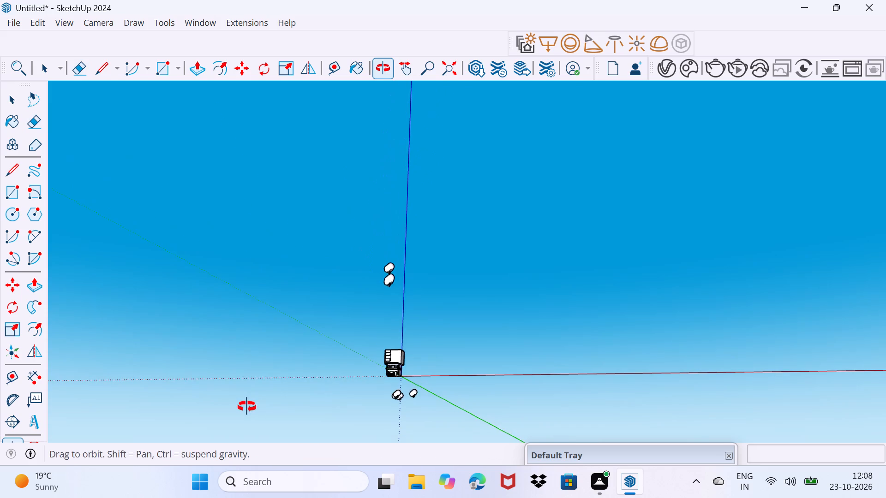
pyautogui.moveTo(247, 407); pyautogui.dragTo(348, 494, button='middle')
pyautogui.scroll(2, 346, 486)
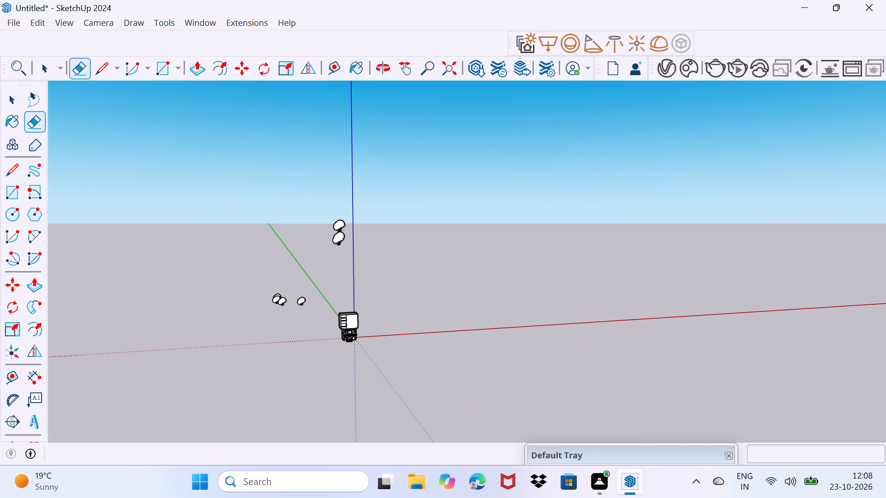
pyautogui.scroll(7, 346, 485)
pyautogui.scroll(4, 469, 314)
pyautogui.middleClick(469, 314)
pyautogui.scroll(2, 469, 314)
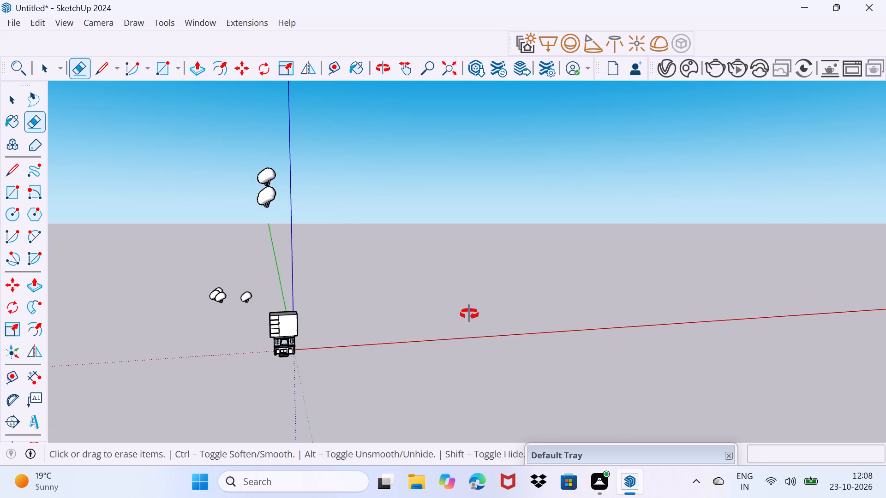
pyautogui.scroll(4, 469, 314)
pyautogui.moveTo(469, 314); pyautogui.dragTo(444, 314, button='middle')
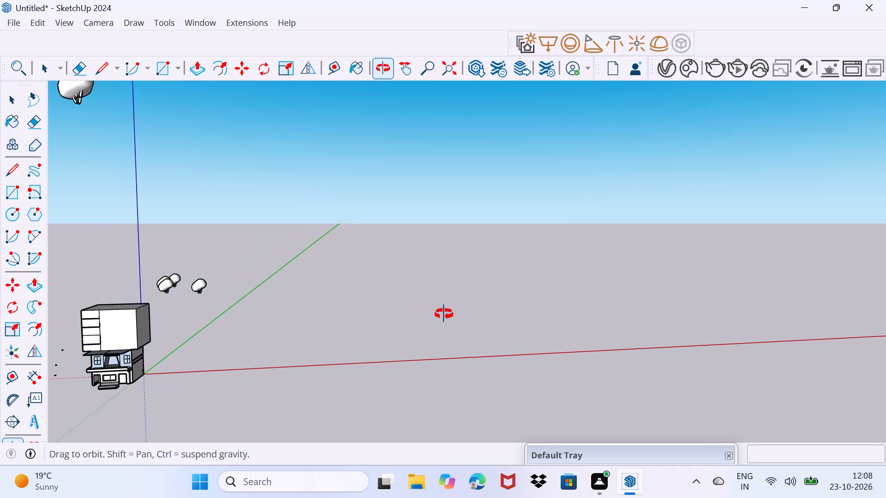
pyautogui.moveTo(444, 314); pyautogui.dragTo(505, 320, button='middle')
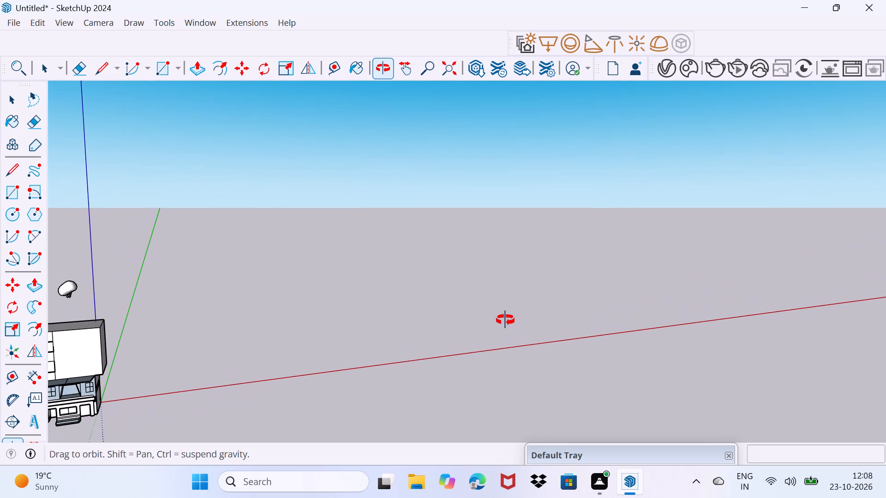
pyautogui.moveTo(505, 320); pyautogui.dragTo(0, 0, button='middle')
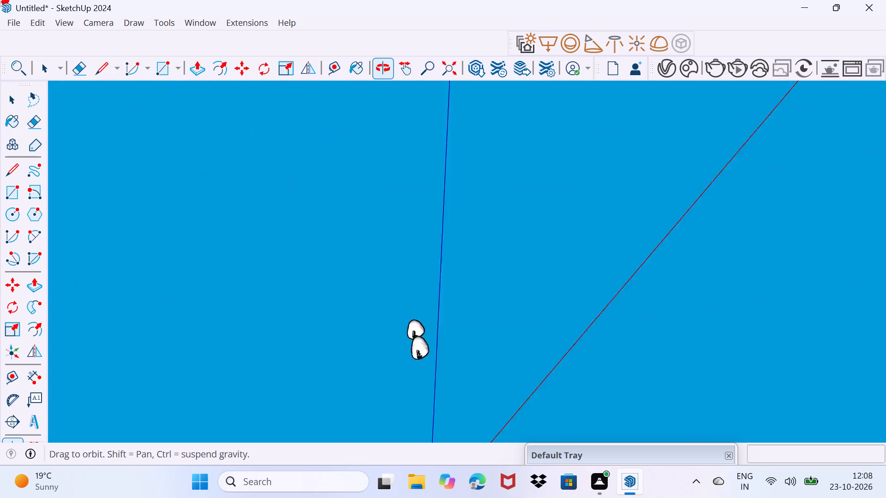
# Examine the building and the surrounding palms from far off, from the front and from above the roof block.
pyautogui.moveTo(0, 0); pyautogui.dragTo(389, 407, button='middle')
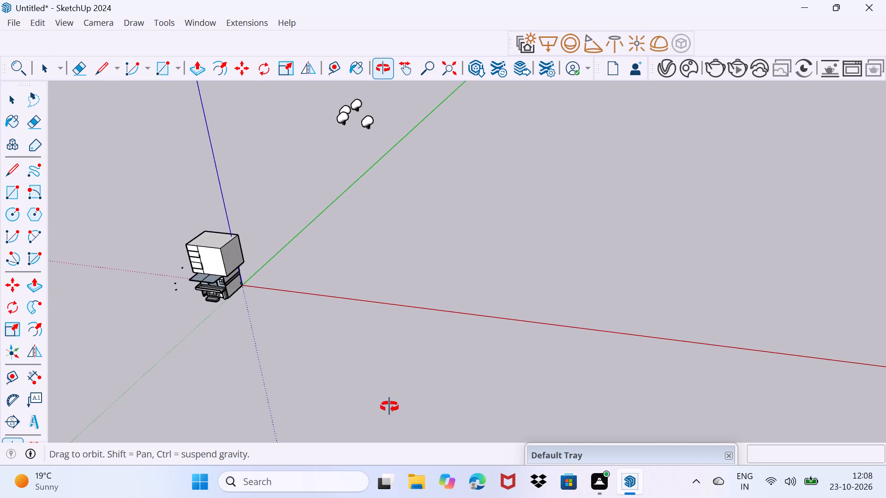
pyautogui.moveTo(389, 407); pyautogui.dragTo(306, 350, button='middle')
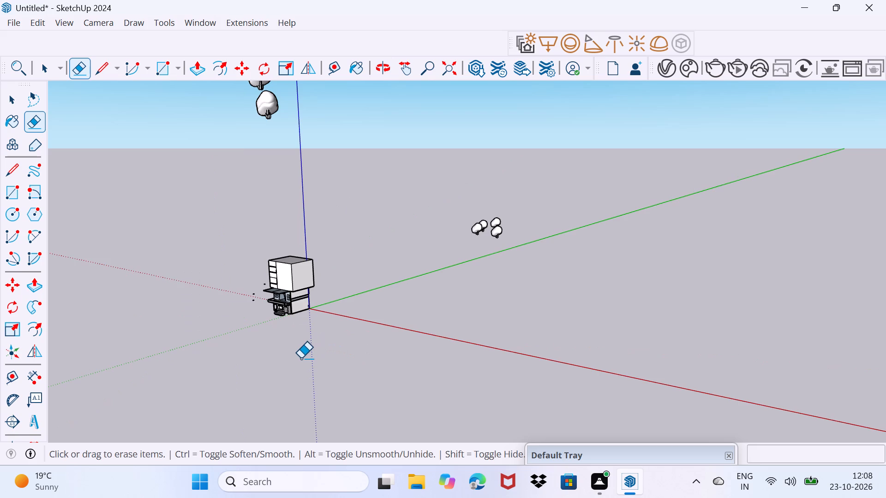
pyautogui.middleClick(301, 358)
pyautogui.scroll(13, 301, 358)
pyautogui.moveTo(301, 358); pyautogui.dragTo(449, 355, button='middle')
pyautogui.scroll(1, 301, 358)
pyautogui.scroll(1, 541, 386)
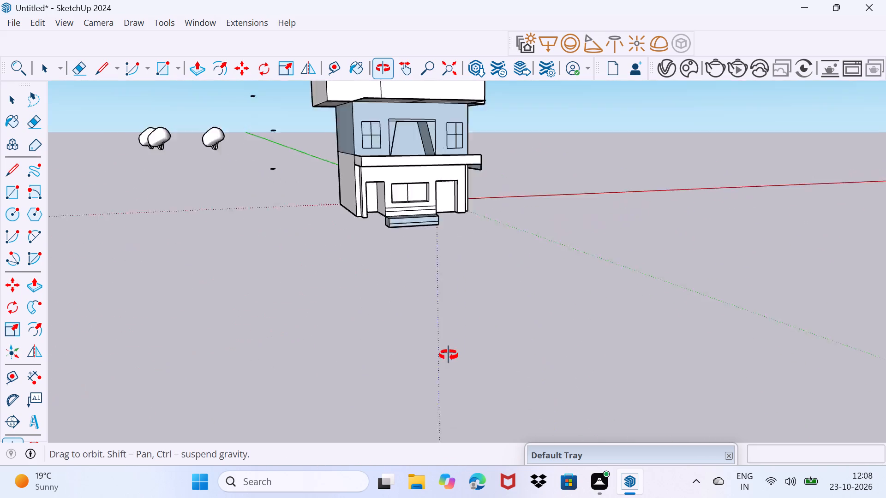
pyautogui.moveTo(449, 355); pyautogui.dragTo(479, 468, button='middle')
pyautogui.scroll(1, 466, 465)
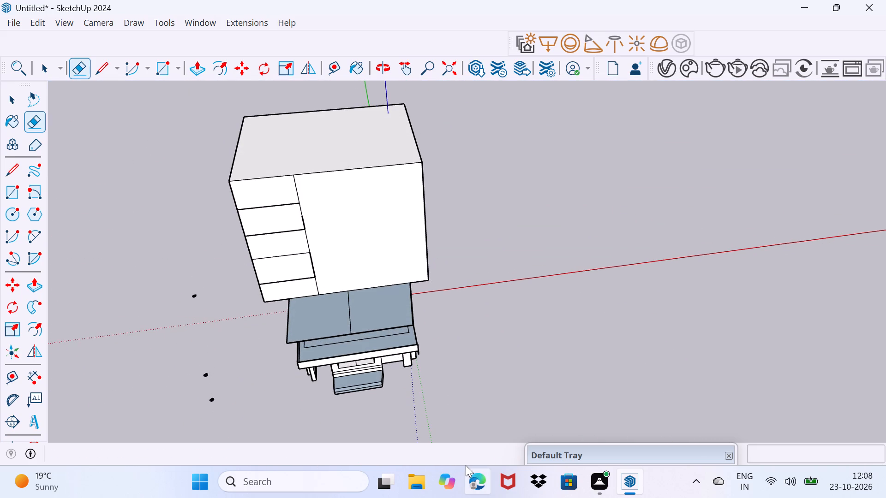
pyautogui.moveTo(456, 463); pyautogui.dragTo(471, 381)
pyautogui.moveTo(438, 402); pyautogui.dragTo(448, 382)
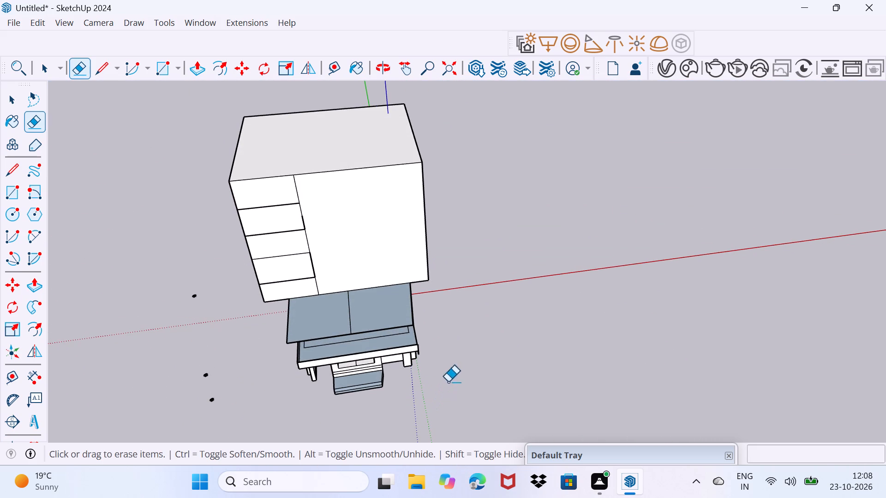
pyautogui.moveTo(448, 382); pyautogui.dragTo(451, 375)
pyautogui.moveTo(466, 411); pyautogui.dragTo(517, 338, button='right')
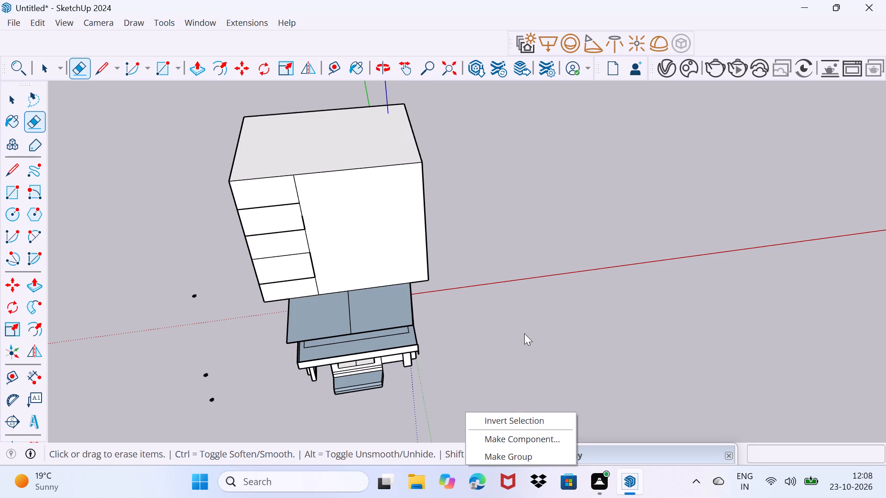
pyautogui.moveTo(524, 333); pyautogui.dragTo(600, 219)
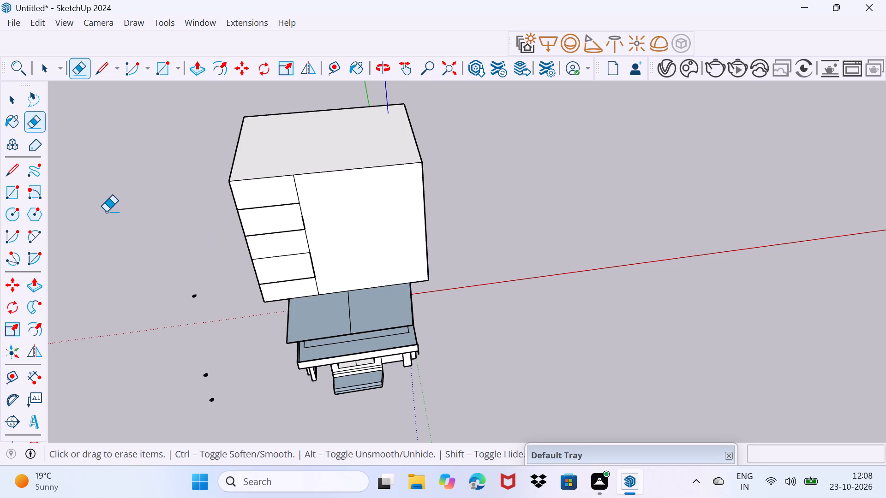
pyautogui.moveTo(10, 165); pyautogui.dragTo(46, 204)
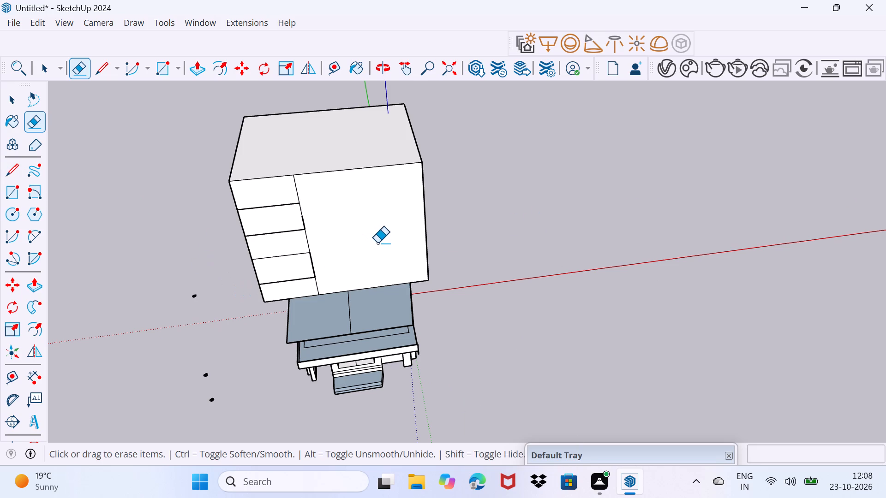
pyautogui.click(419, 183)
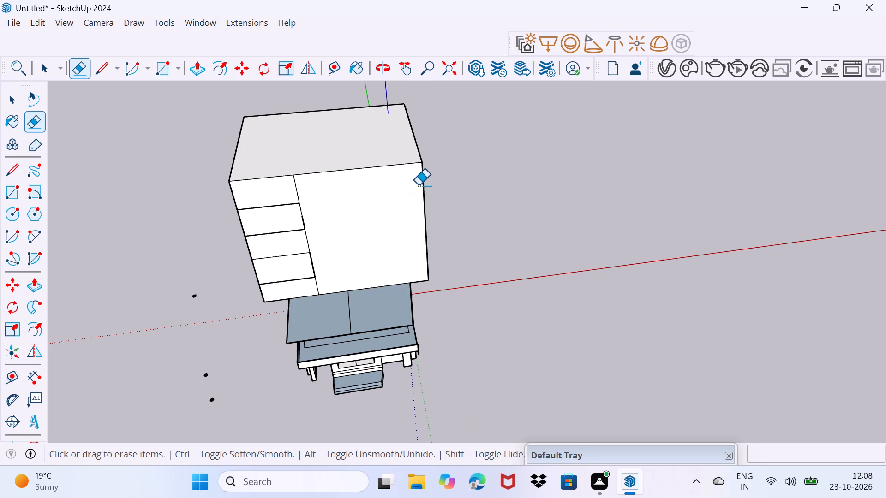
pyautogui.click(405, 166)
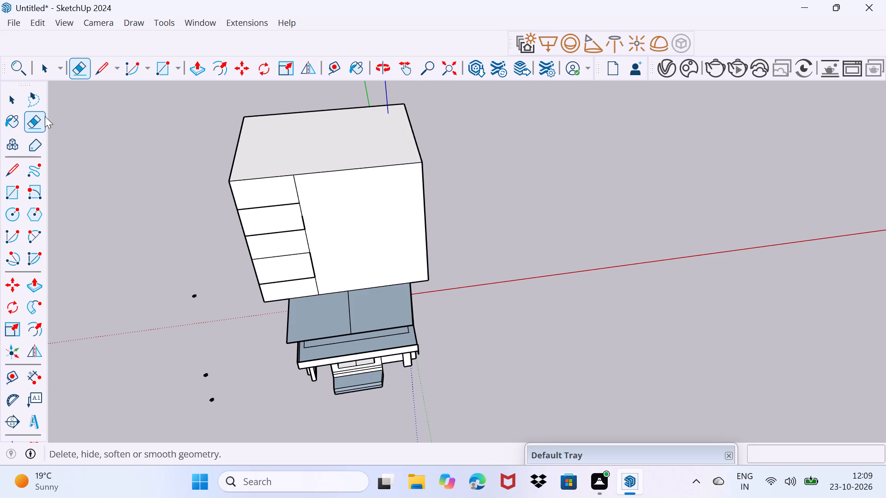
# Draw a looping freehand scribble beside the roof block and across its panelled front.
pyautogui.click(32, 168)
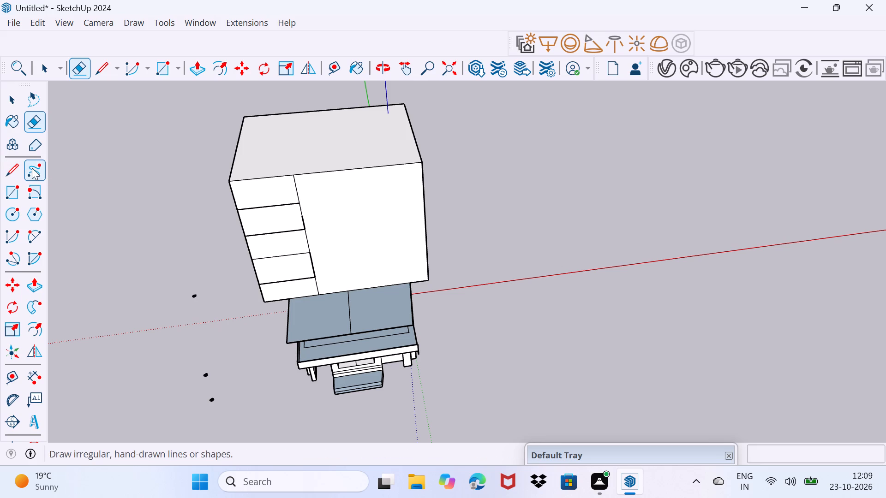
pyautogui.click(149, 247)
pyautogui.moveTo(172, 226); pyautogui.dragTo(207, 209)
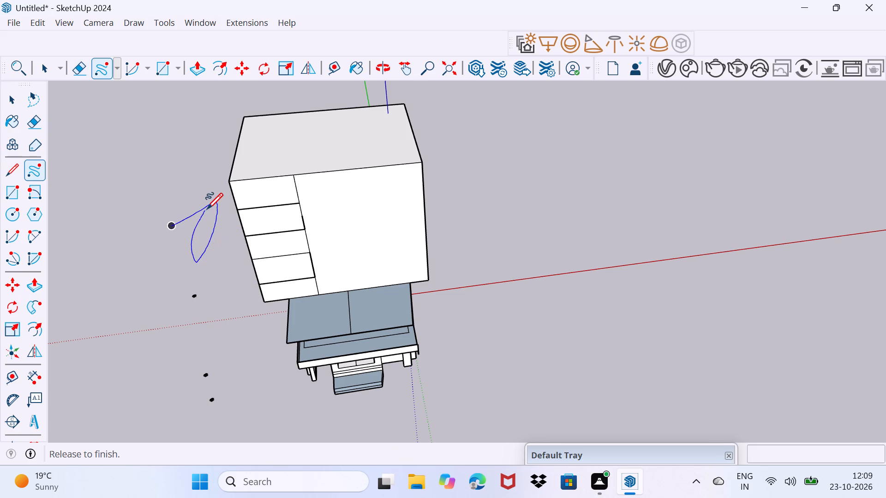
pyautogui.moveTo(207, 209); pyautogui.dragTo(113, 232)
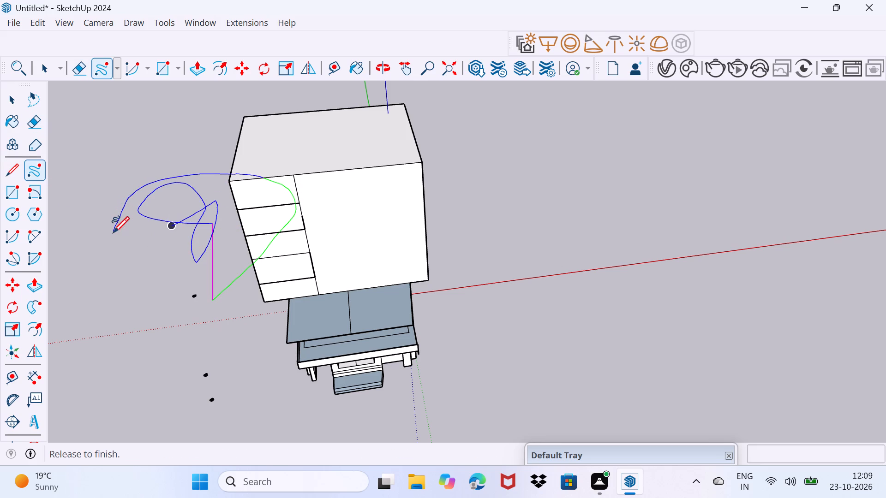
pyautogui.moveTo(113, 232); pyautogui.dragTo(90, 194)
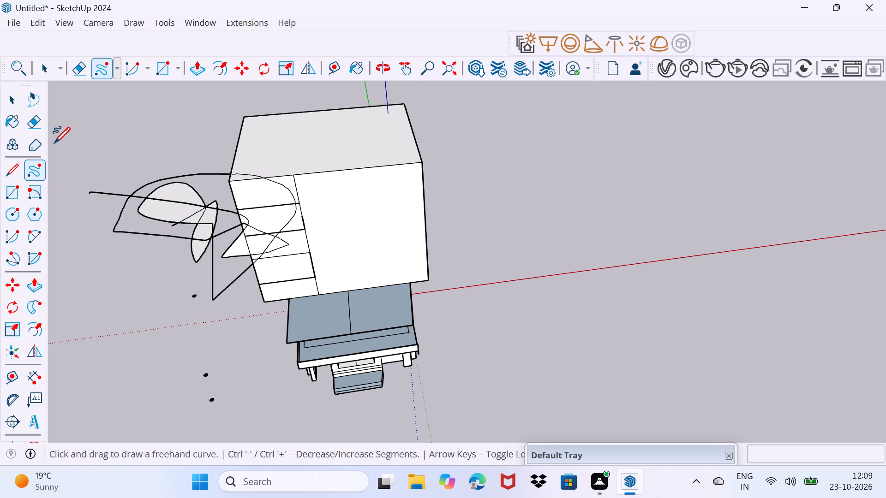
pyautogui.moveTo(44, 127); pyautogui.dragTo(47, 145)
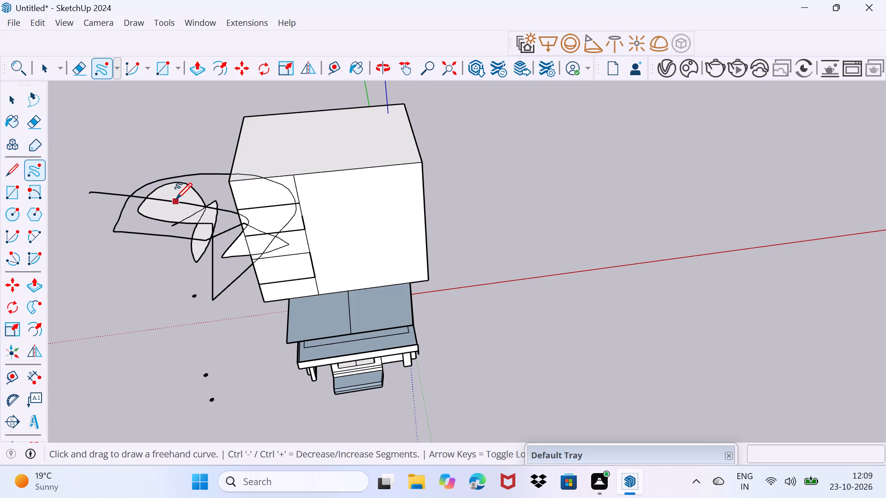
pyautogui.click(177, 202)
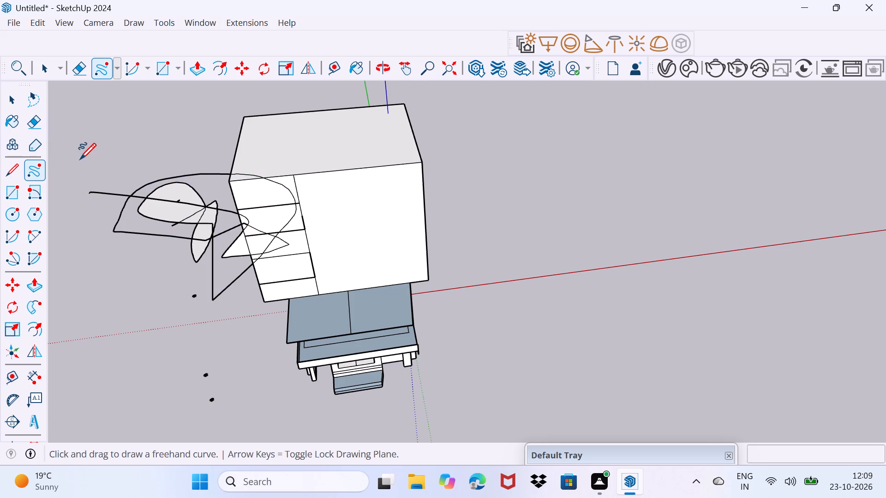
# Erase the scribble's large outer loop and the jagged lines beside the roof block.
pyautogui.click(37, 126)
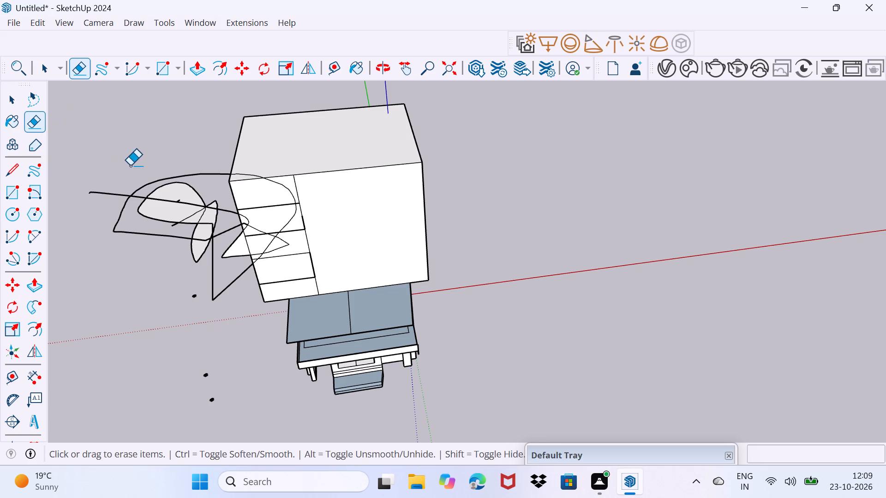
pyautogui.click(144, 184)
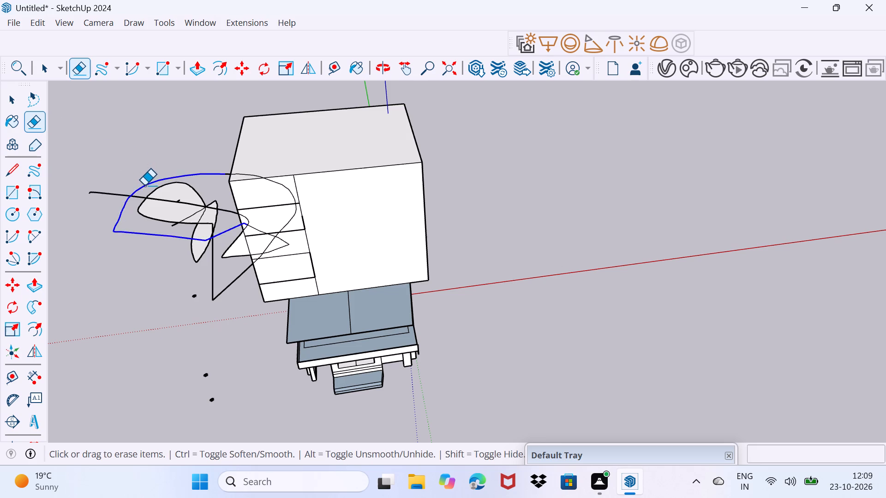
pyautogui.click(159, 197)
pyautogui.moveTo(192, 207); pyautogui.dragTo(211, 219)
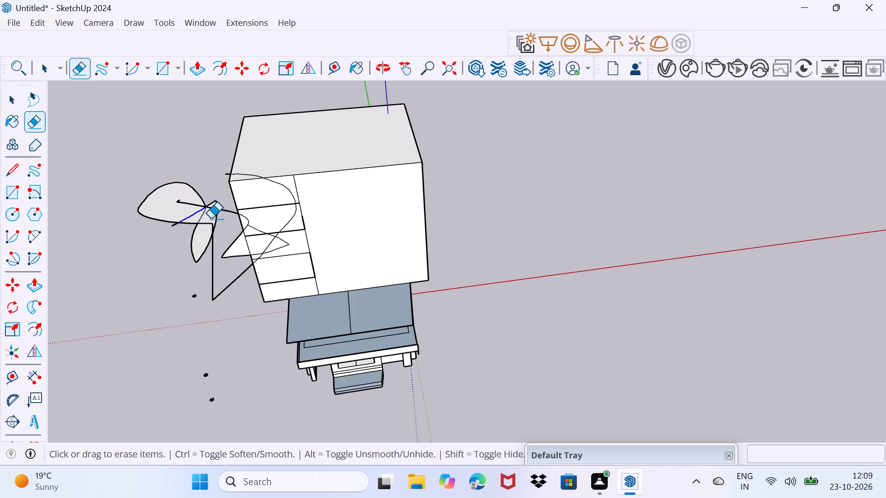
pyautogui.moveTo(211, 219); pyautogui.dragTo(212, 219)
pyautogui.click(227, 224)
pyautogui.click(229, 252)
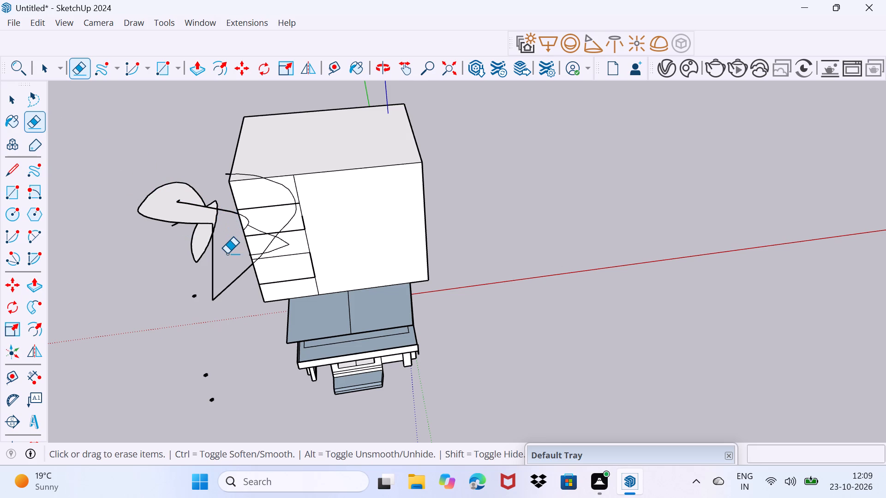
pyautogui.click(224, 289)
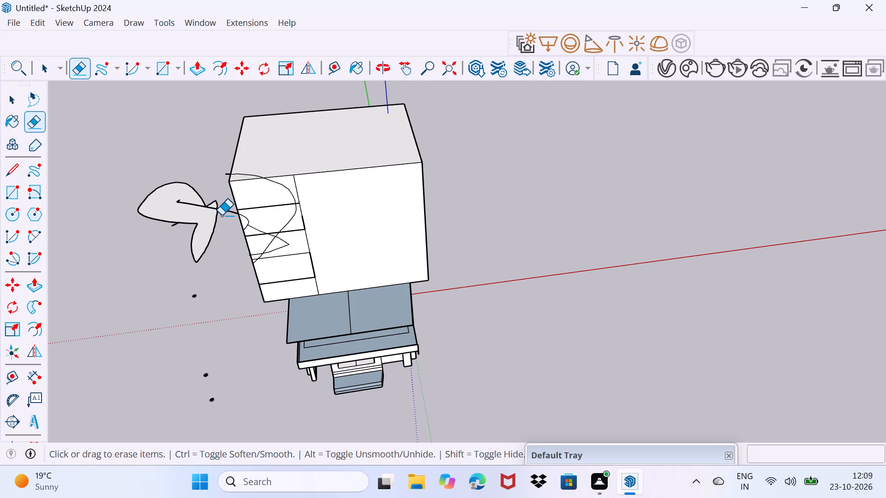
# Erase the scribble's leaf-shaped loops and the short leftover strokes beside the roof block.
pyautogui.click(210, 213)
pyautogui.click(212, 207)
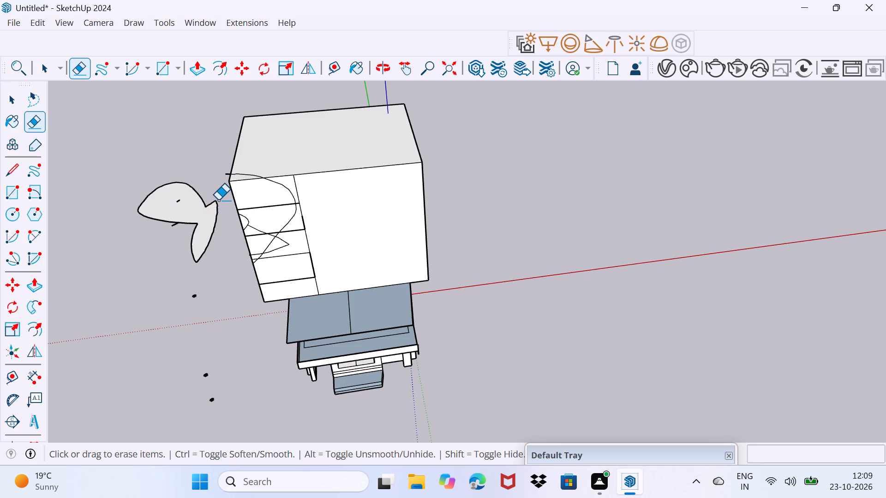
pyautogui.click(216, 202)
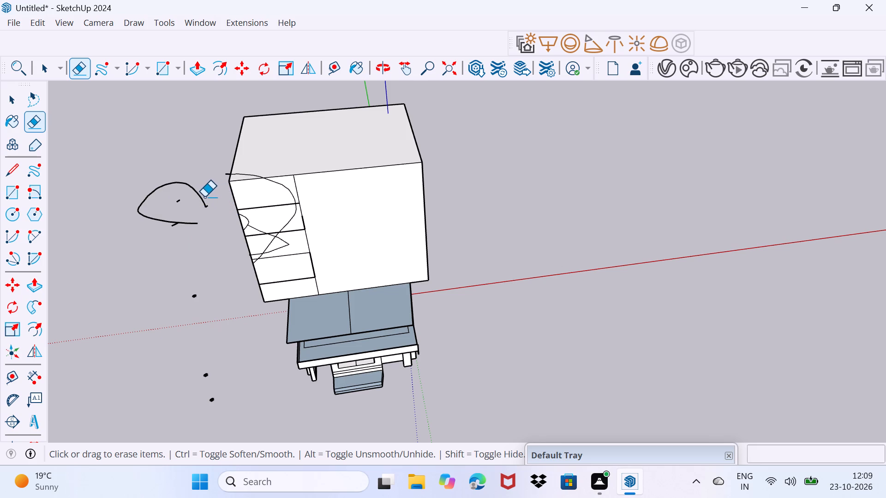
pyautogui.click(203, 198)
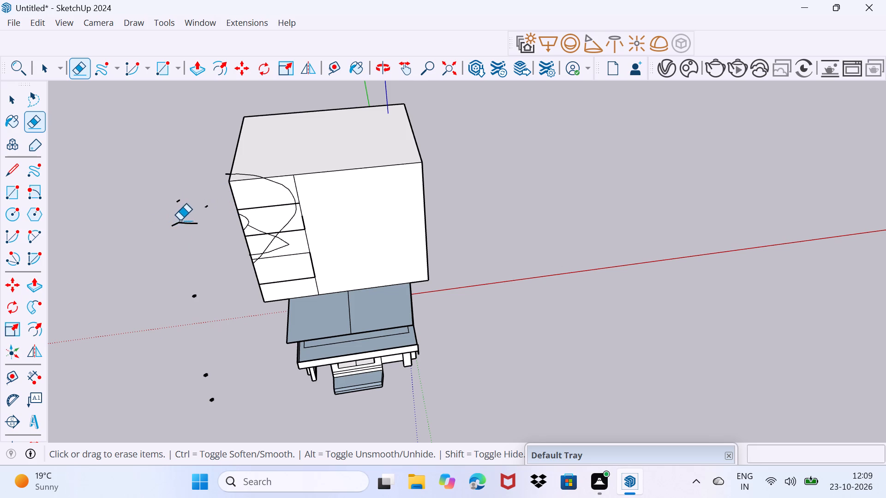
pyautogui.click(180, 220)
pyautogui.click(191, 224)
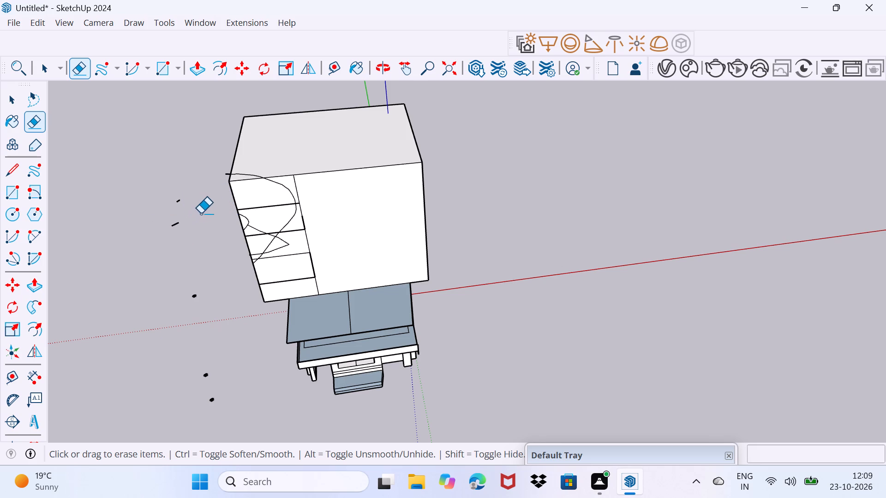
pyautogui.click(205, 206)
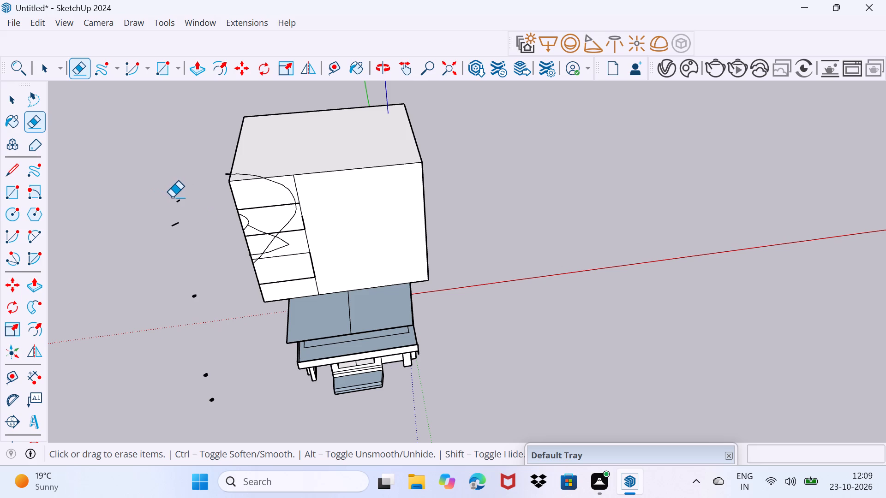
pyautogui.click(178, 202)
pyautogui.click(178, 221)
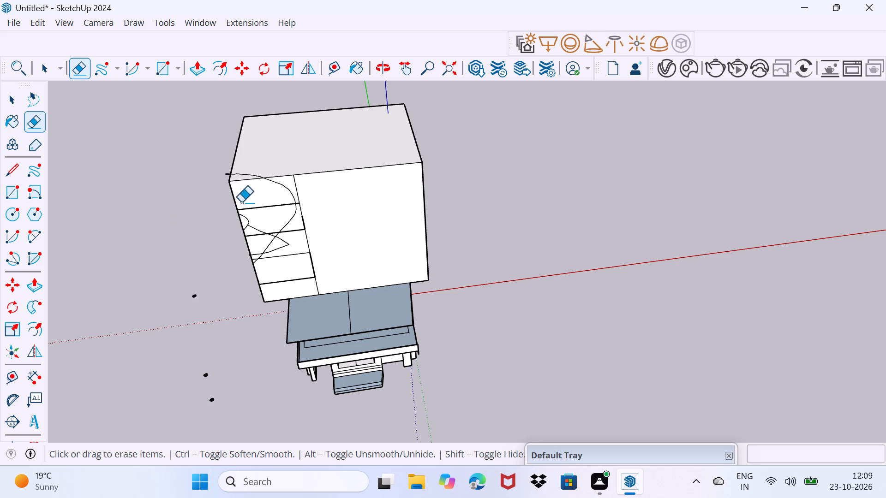
# Erase the remaining scribble curves, zigzag lines and small fragments across the roof block's panelled front.
pyautogui.click(248, 175)
pyautogui.moveTo(286, 189); pyautogui.dragTo(292, 184)
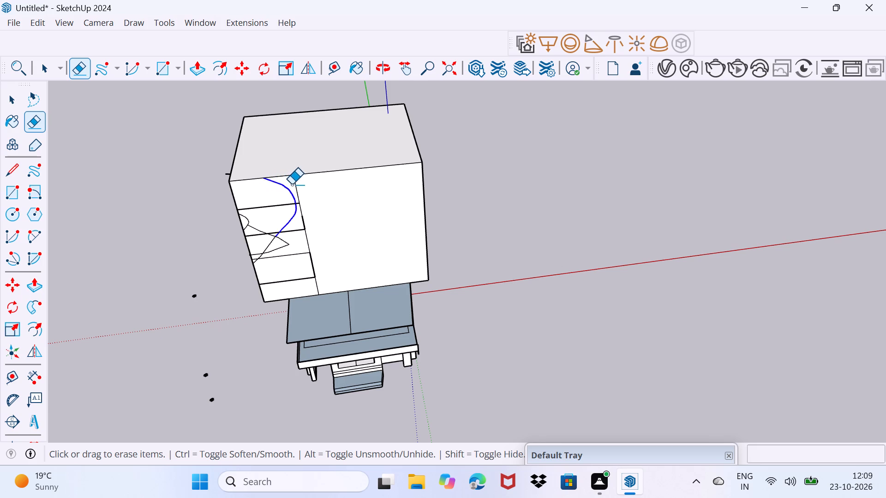
pyautogui.moveTo(292, 184); pyautogui.dragTo(292, 184)
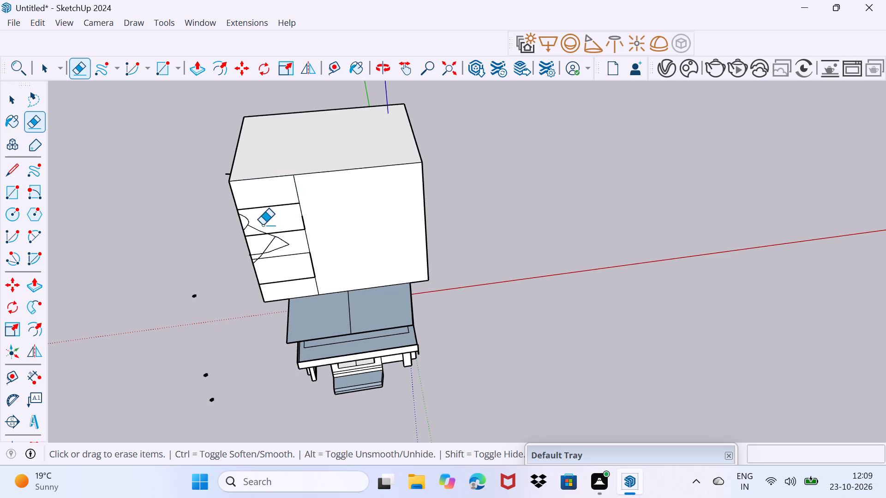
pyautogui.click(247, 222)
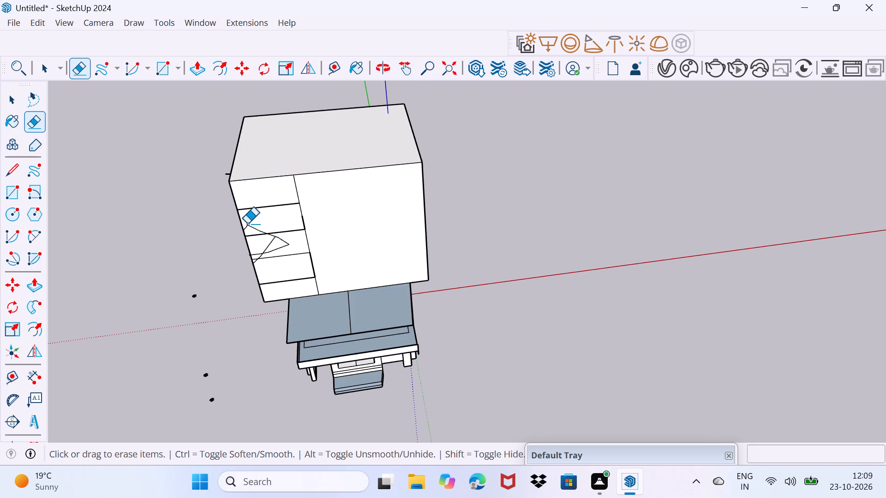
pyautogui.click(247, 225)
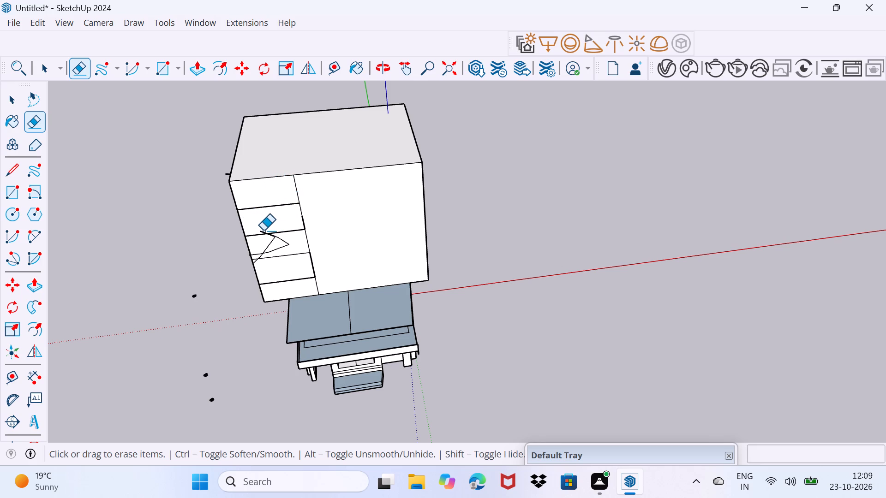
pyautogui.click(260, 231)
pyautogui.click(280, 246)
pyautogui.click(267, 246)
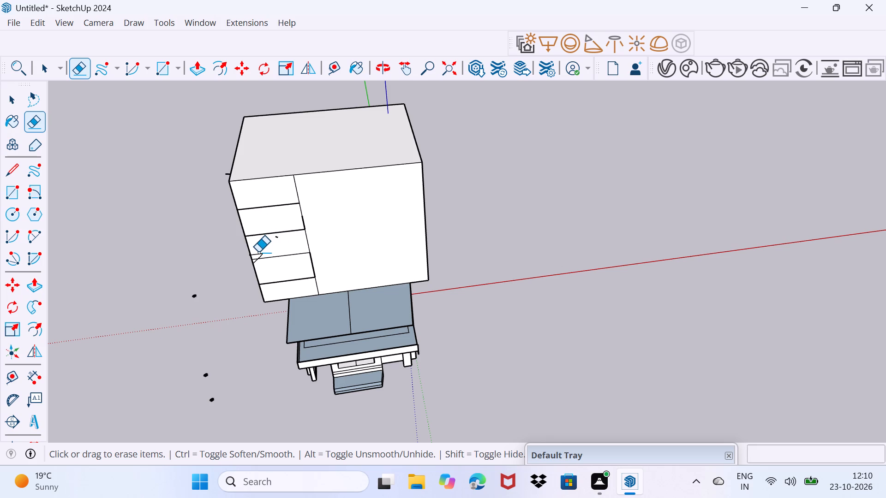
pyautogui.click(258, 254)
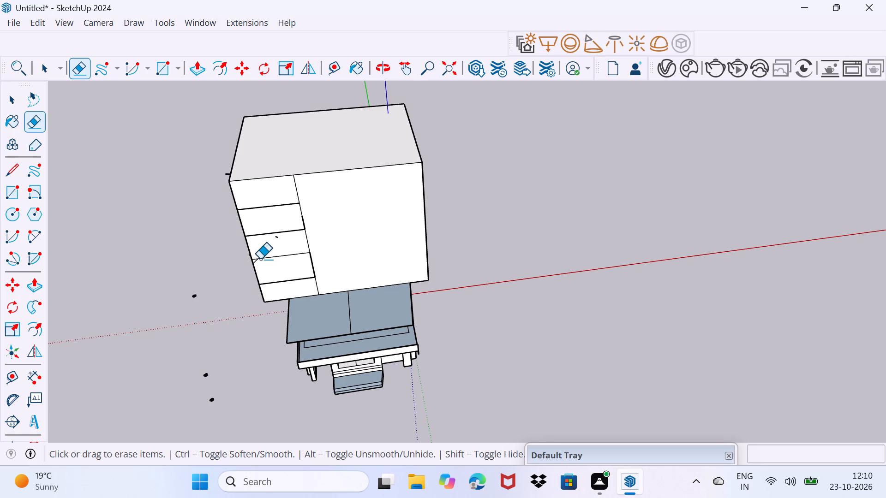
pyautogui.click(256, 260)
pyautogui.click(279, 237)
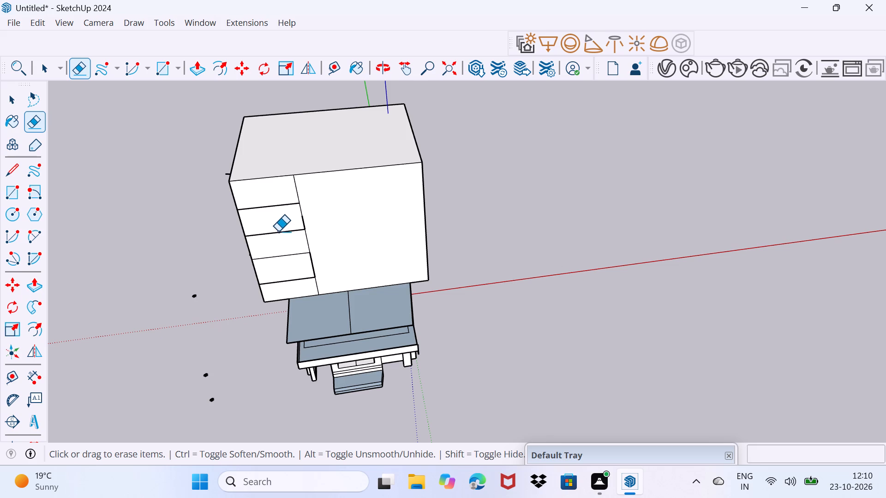
# Examine the cleaned roof block and the building front from above, close up and from far off.
pyautogui.moveTo(282, 208); pyautogui.dragTo(374, 158, button='middle')
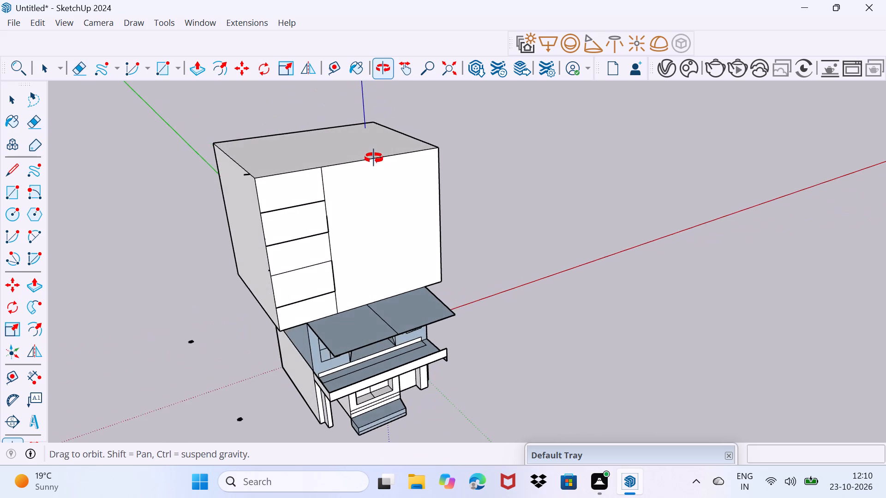
pyautogui.moveTo(374, 158); pyautogui.dragTo(331, 128, button='middle')
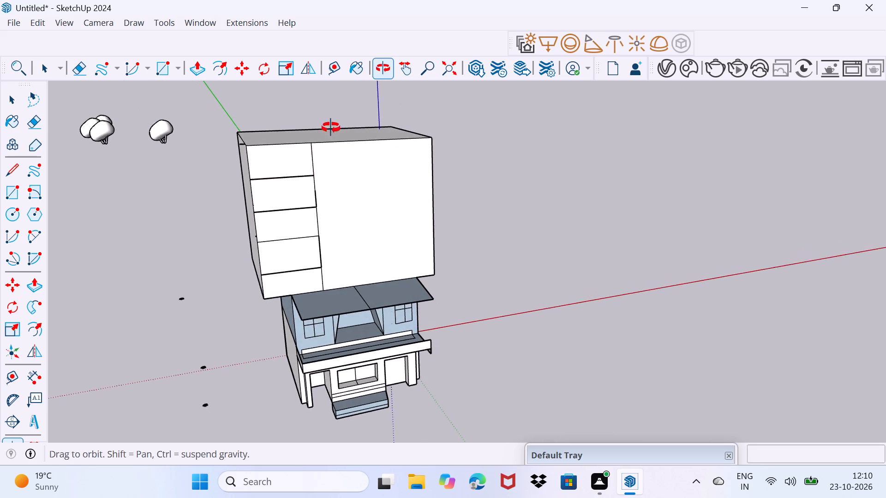
pyautogui.moveTo(331, 128); pyautogui.dragTo(301, 90, button='middle')
pyautogui.scroll(1, 326, 122)
pyautogui.scroll(-3, 301, 90)
pyautogui.scroll(3, 301, 90)
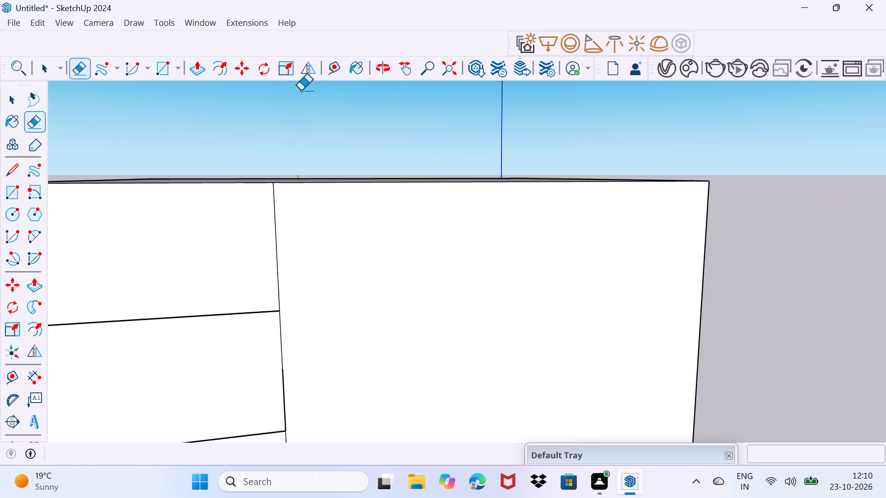
pyautogui.scroll(-3, 301, 94)
pyautogui.scroll(2, 300, 96)
pyautogui.scroll(-1, 300, 96)
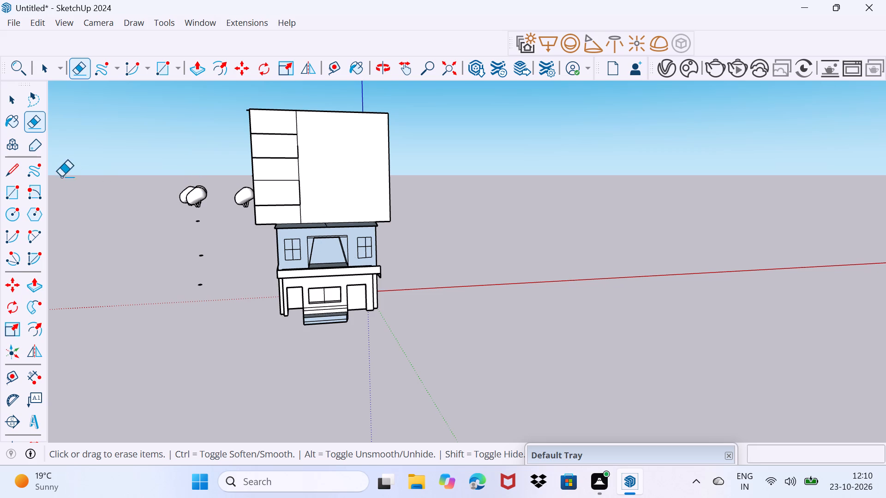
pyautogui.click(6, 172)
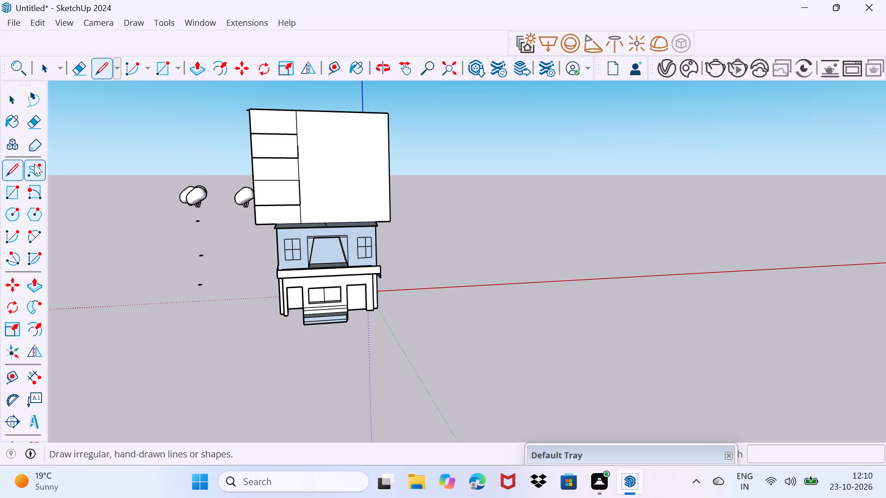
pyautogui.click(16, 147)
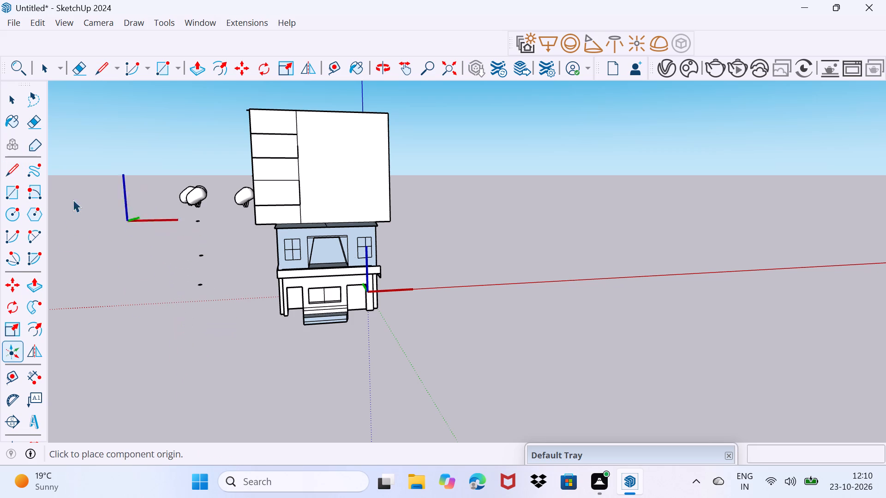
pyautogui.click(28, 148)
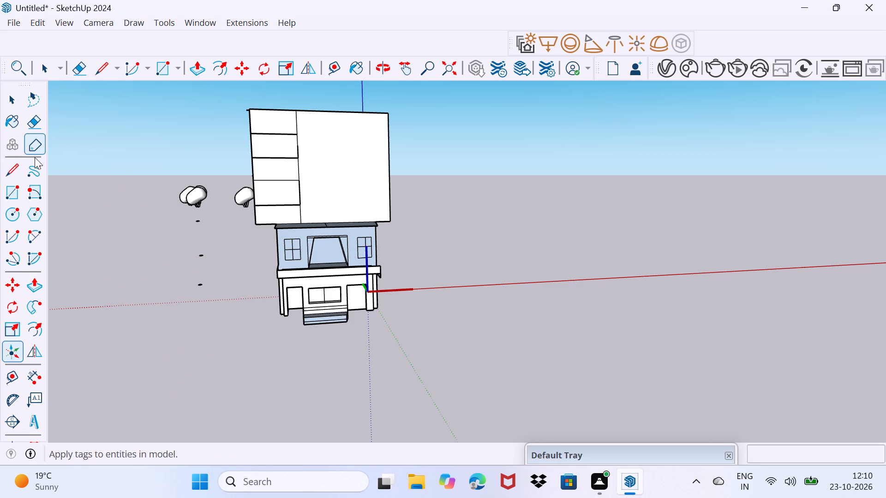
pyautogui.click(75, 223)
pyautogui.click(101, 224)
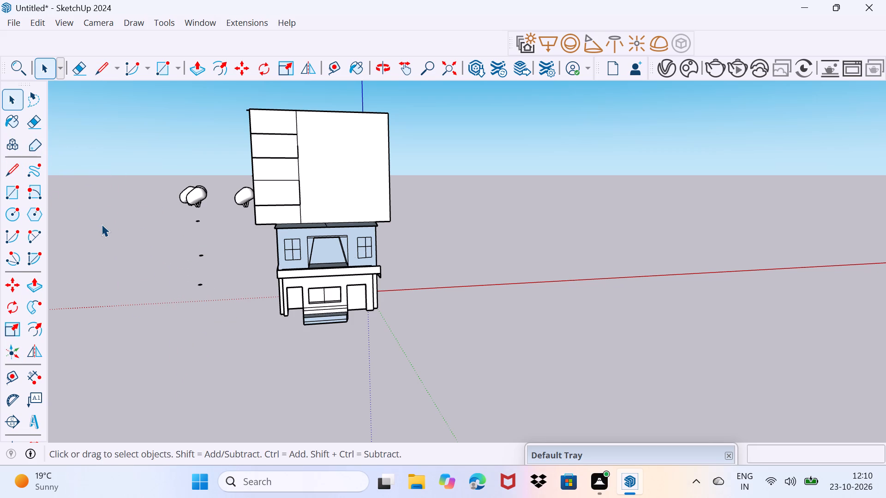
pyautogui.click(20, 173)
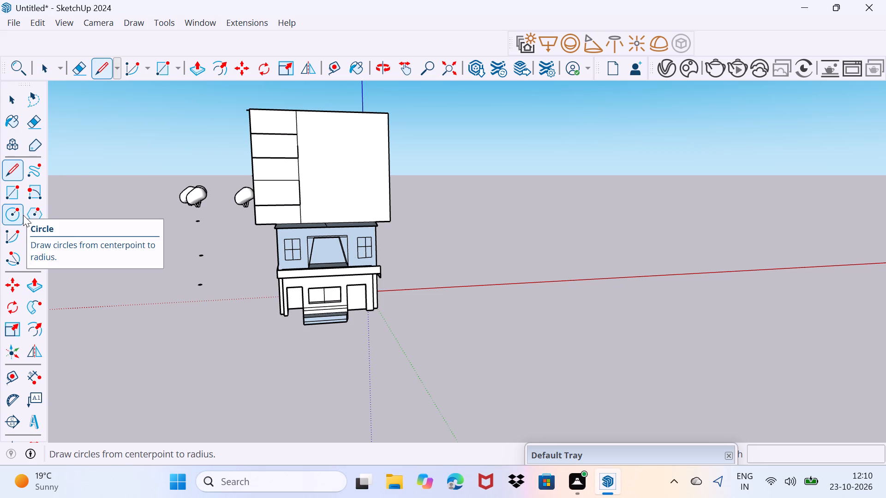
# Draw a circle of about 11' 9 1/4" radius on the large blank area of the roof block's front.
pyautogui.click(10, 215)
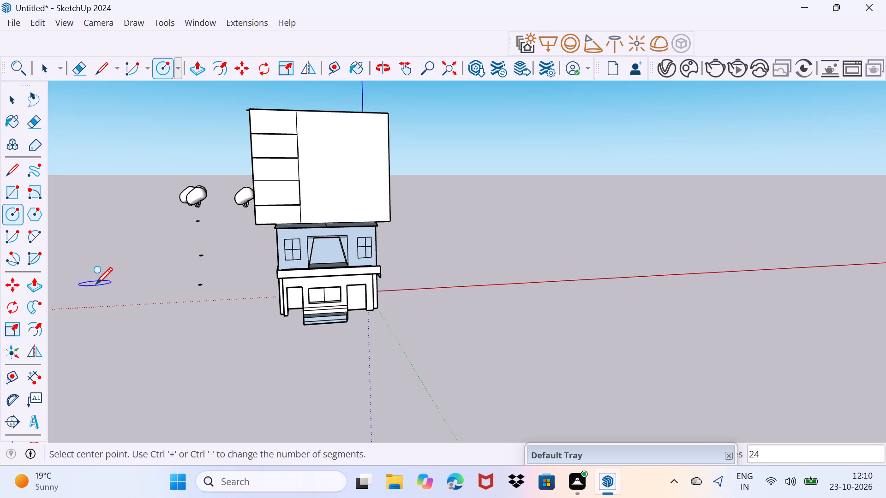
pyautogui.click(347, 178)
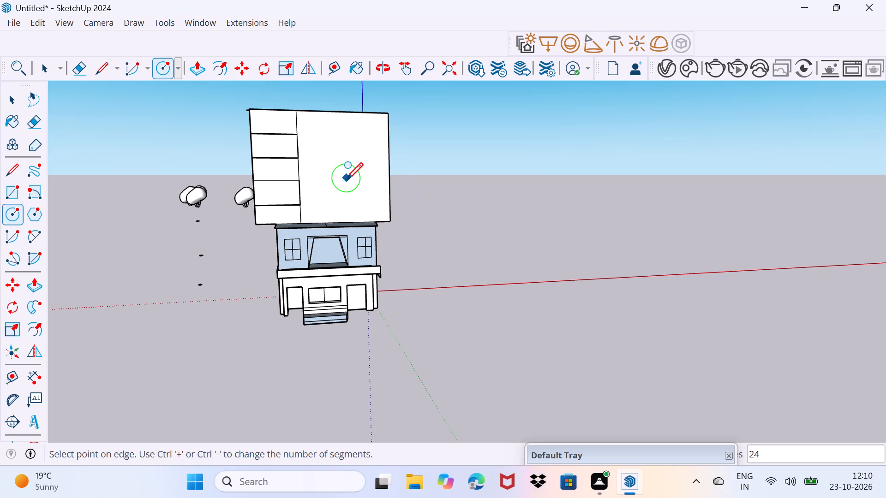
pyautogui.click(367, 148)
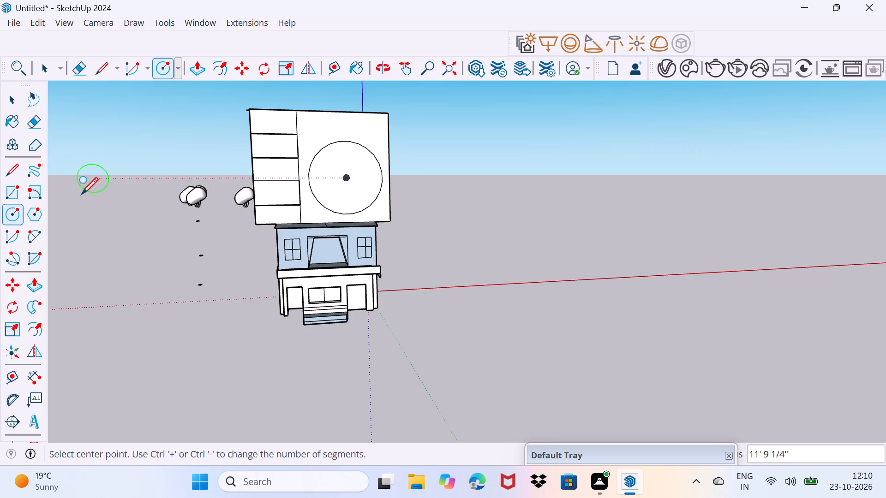
# Draw a hexagon of about 3' 15/16" radius at the centre of the circle.
pyautogui.click(37, 207)
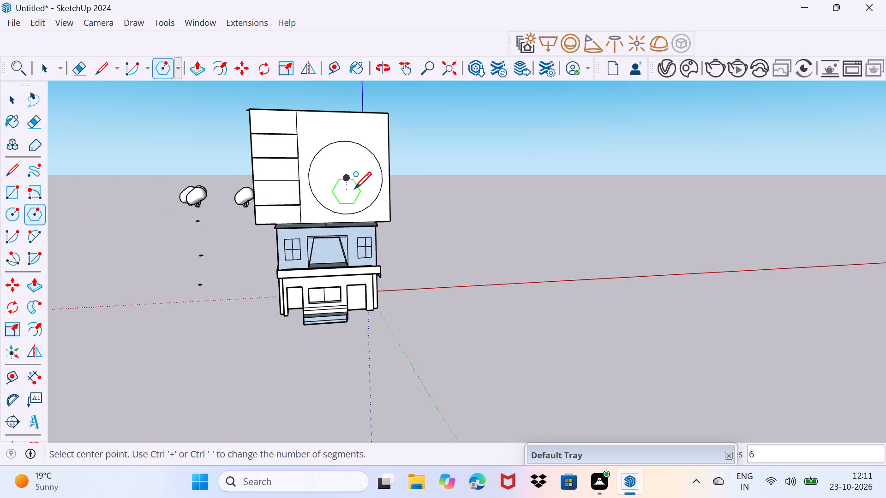
pyautogui.click(359, 177)
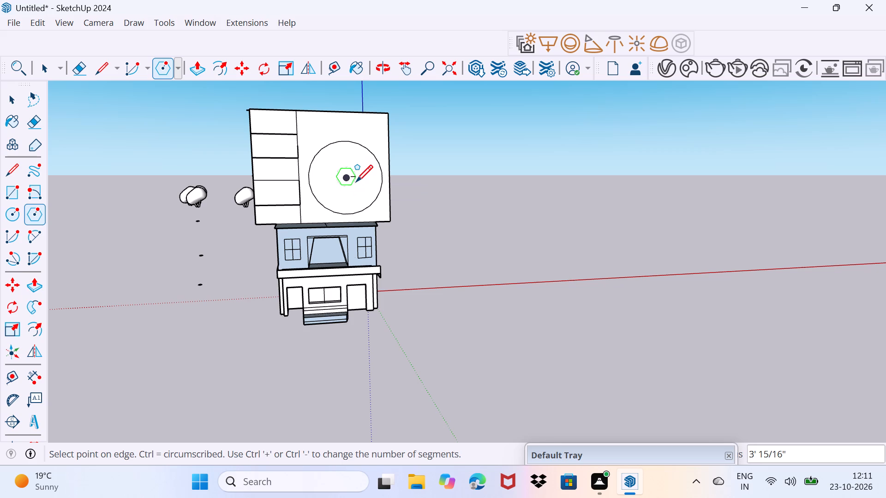
pyautogui.moveTo(356, 181); pyautogui.dragTo(368, 166)
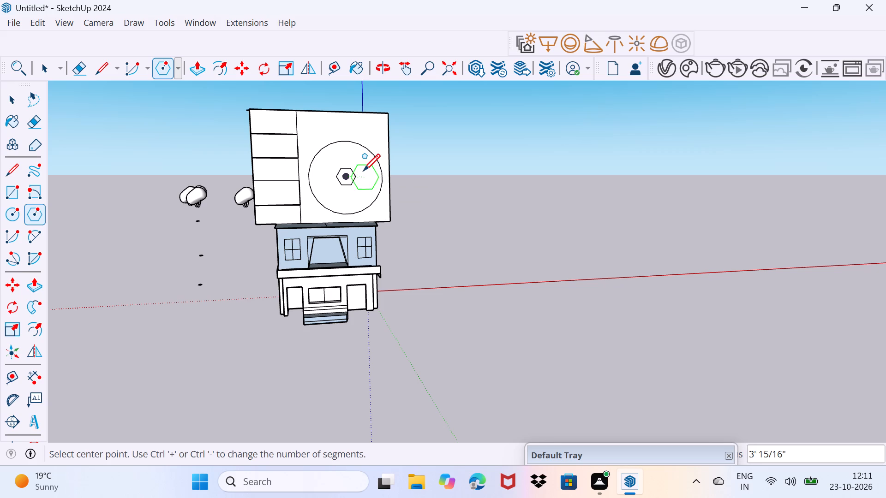
# Draw hexagons of about 4' 2 3/8" and 3' 9 3/8" radius in the blank area's upper corners, the outer one around a 5 7/16" hexagon.
pyautogui.click(317, 129)
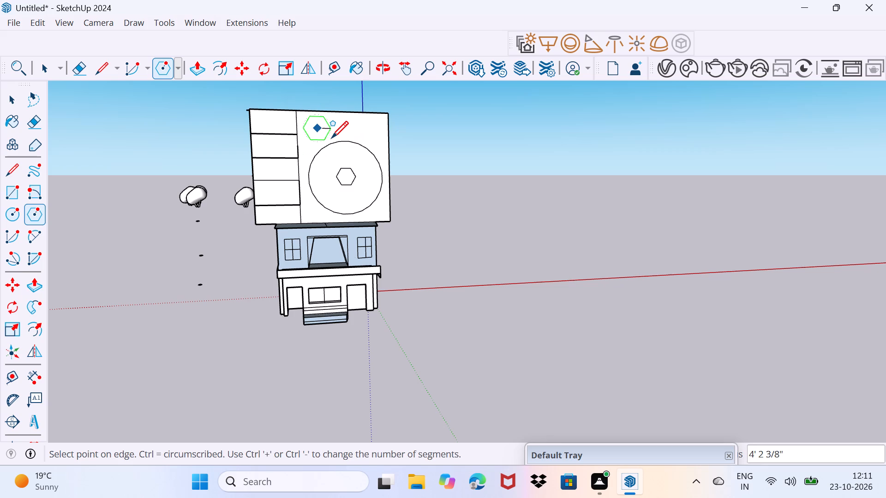
pyautogui.click(331, 137)
pyautogui.click(372, 134)
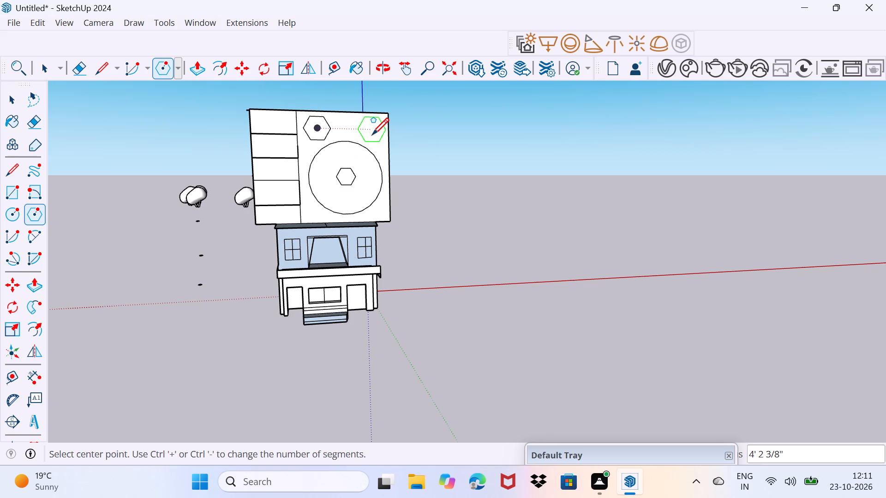
pyautogui.click(373, 133)
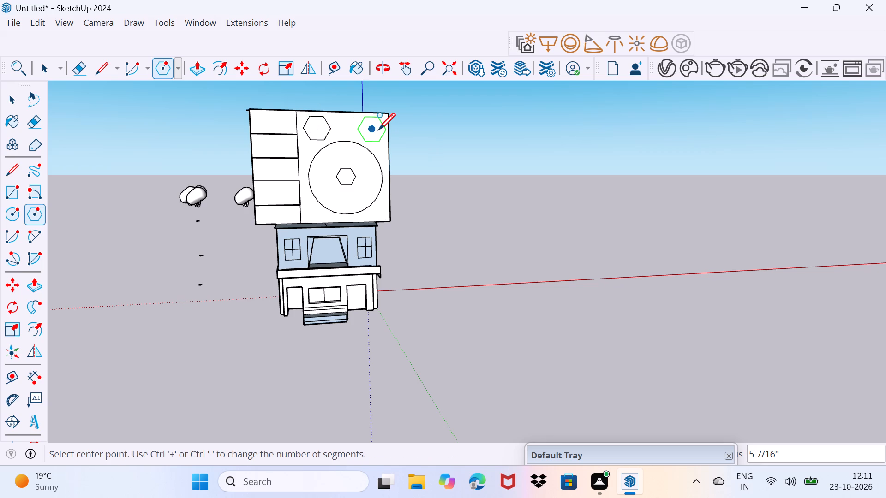
pyautogui.click(378, 129)
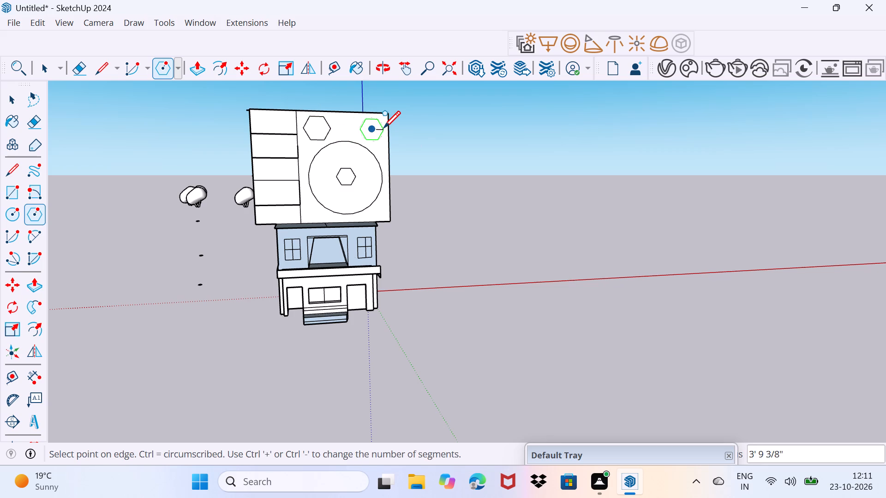
pyautogui.click(383, 127)
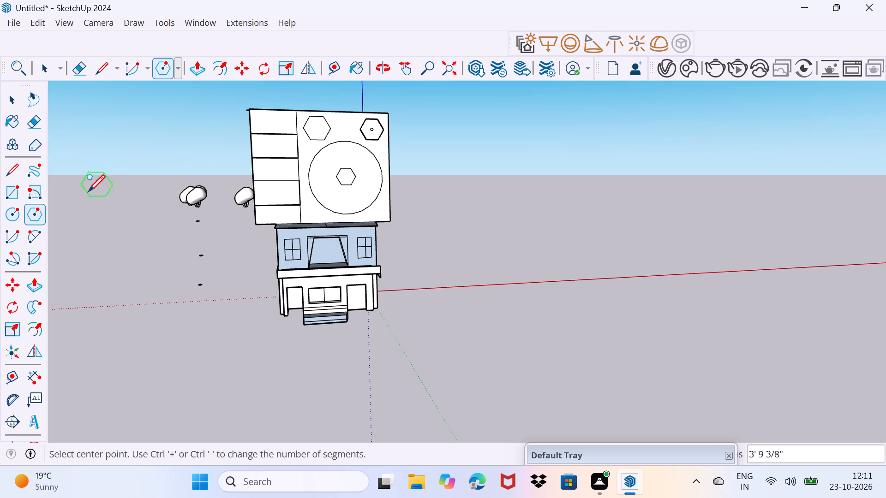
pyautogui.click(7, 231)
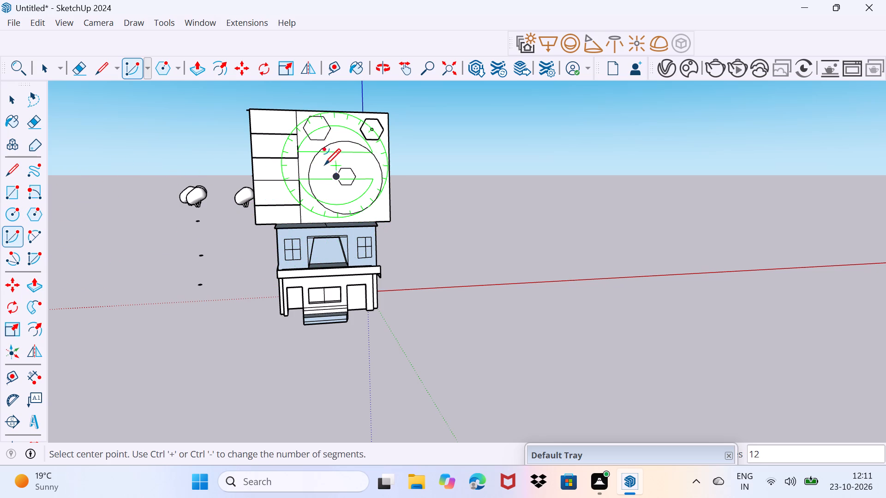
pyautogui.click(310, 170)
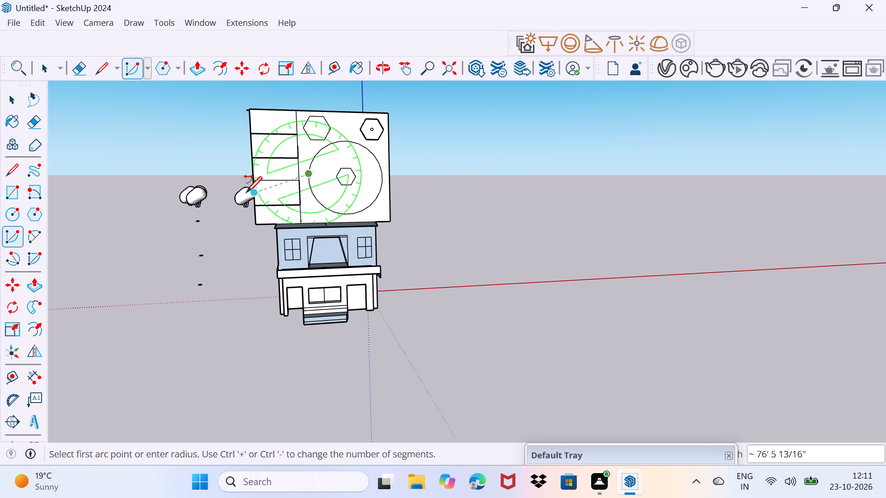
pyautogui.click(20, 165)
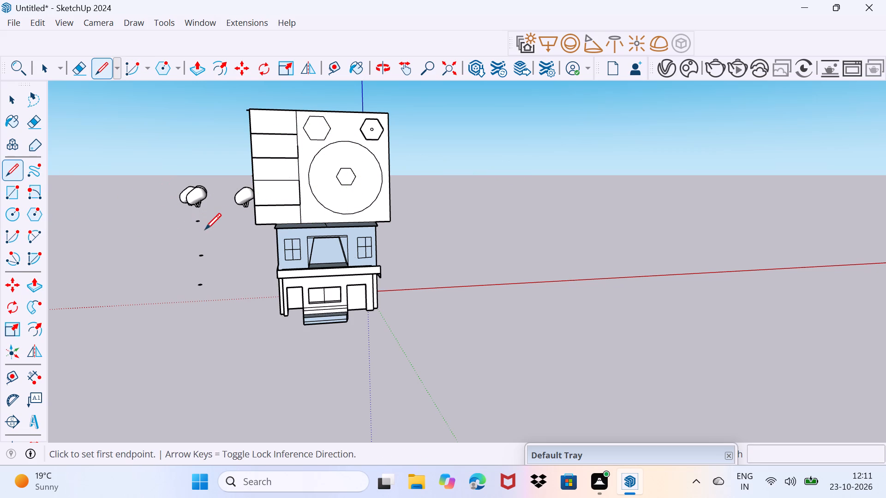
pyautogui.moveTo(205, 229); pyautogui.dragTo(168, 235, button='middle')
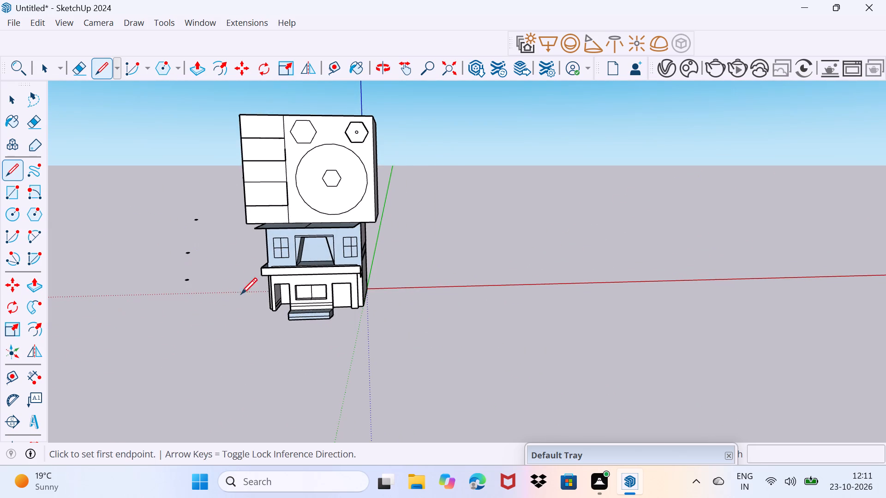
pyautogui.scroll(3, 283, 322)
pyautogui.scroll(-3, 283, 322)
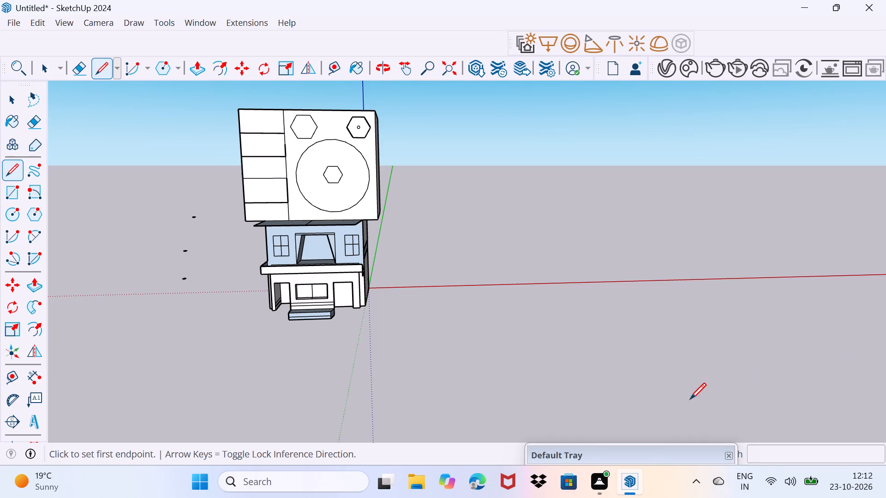
# Draw a tiny line of about 1' 3 13/16" on the open ground beside the building, near the red axis.
pyautogui.rightClick(589, 393)
pyautogui.click(643, 342)
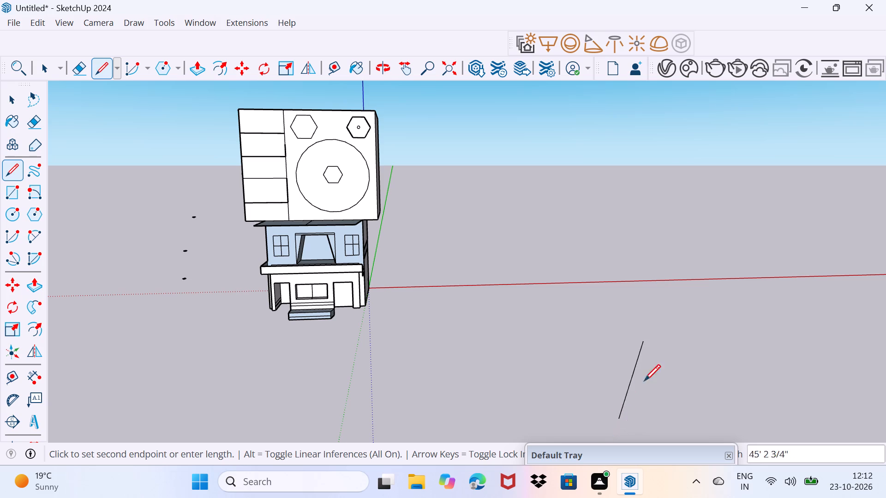
pyautogui.click(648, 341)
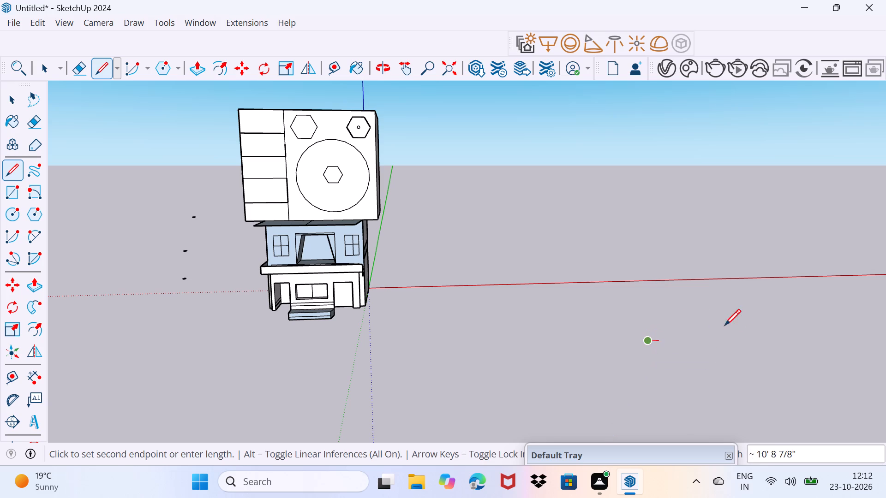
pyautogui.click(645, 344)
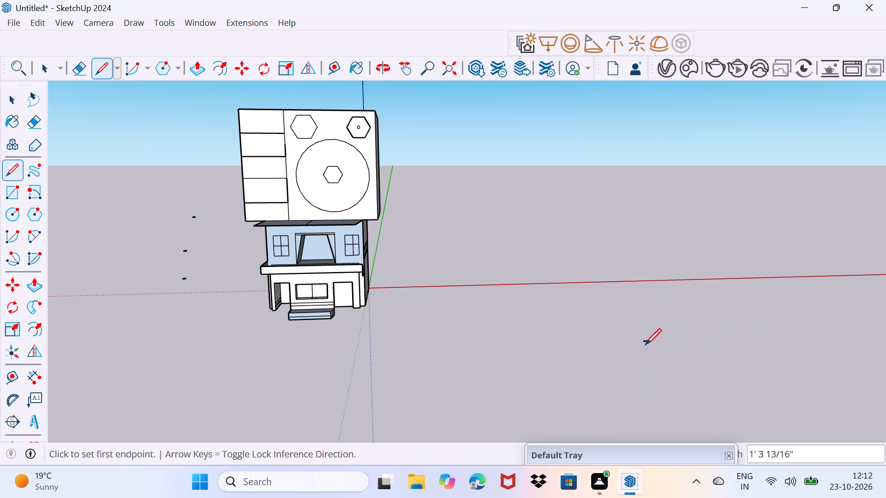
pyautogui.click(653, 338)
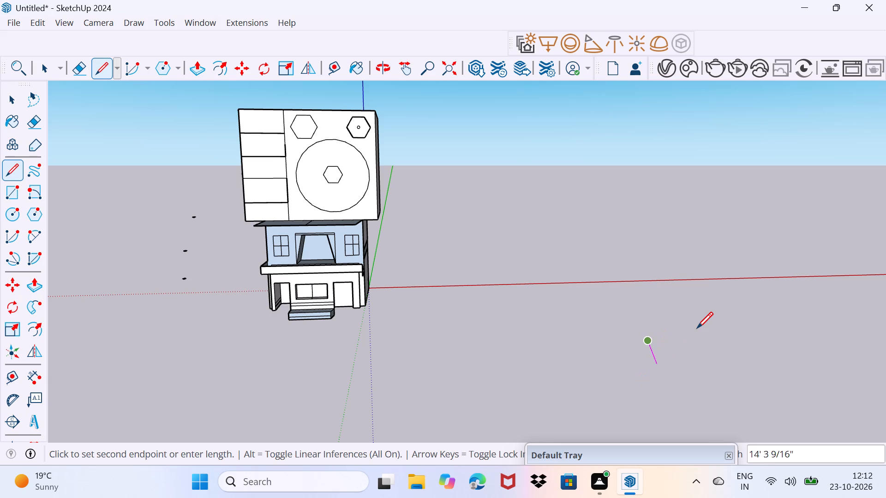
pyautogui.click(649, 341)
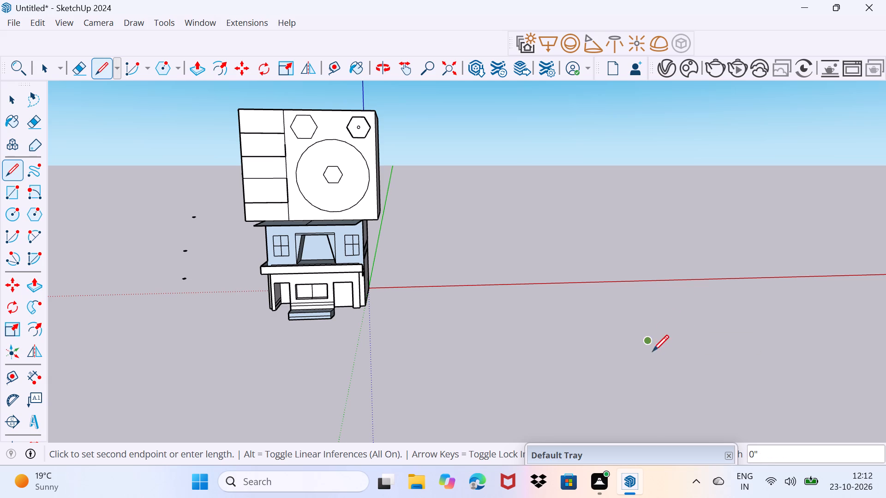
pyautogui.click(648, 343)
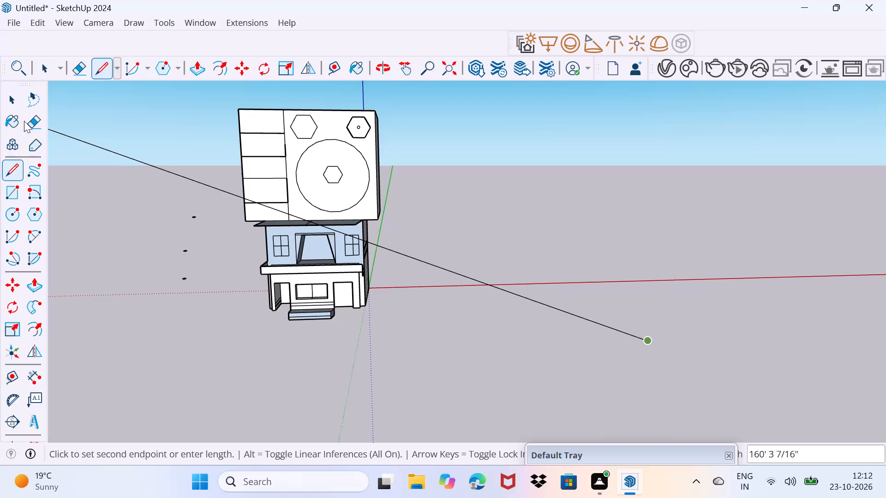
pyautogui.click(33, 112)
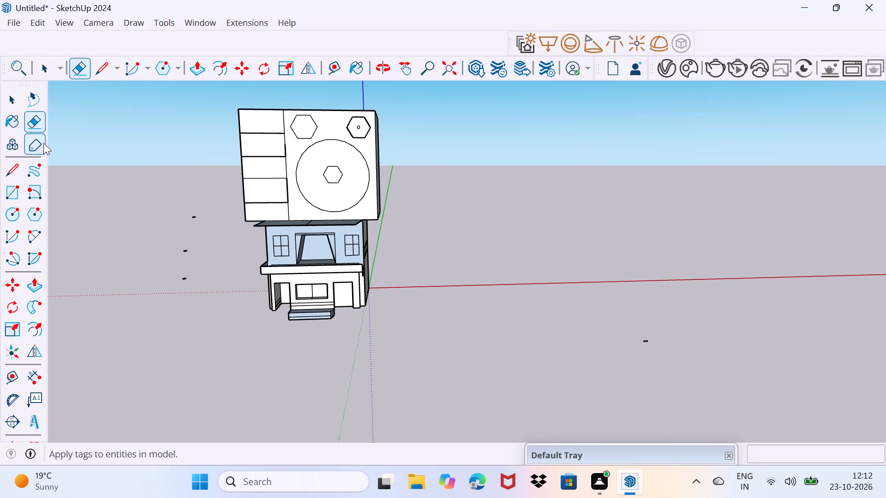
# Examine the decorated roof block and the building below it from the front, above, the side and underneath.
pyautogui.scroll(-5, 286, 272)
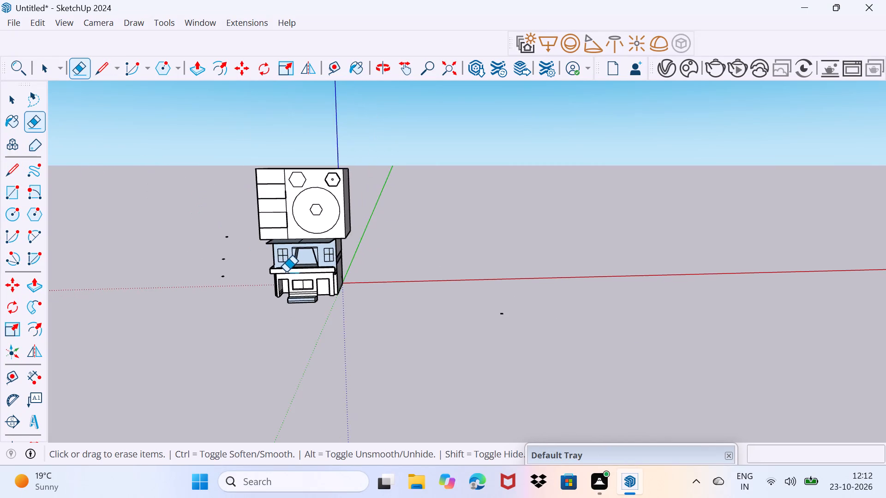
pyautogui.scroll(4, 286, 272)
pyautogui.scroll(-3, 286, 272)
pyautogui.scroll(3, 286, 272)
pyautogui.scroll(-3, 286, 272)
pyautogui.scroll(4, 286, 272)
pyautogui.scroll(-5, 286, 272)
pyautogui.scroll(5, 288, 272)
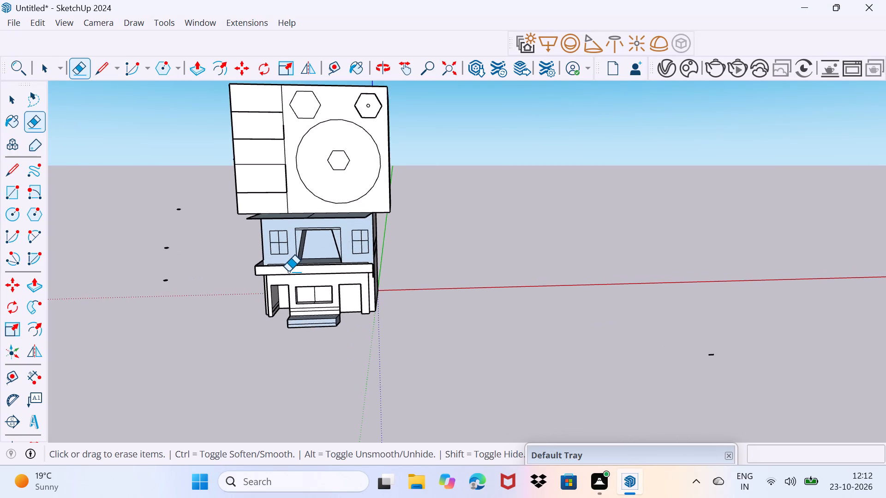
pyautogui.scroll(3, 288, 272)
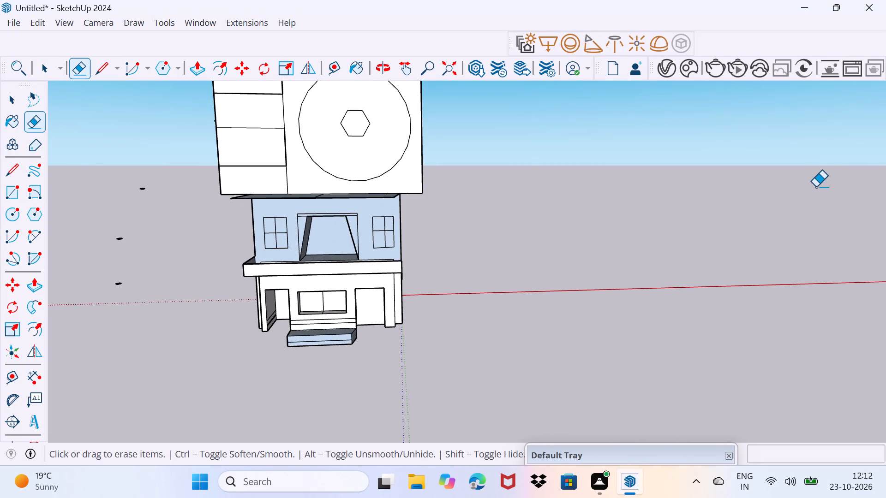
pyautogui.moveTo(816, 187); pyautogui.dragTo(816, 187, button='middle')
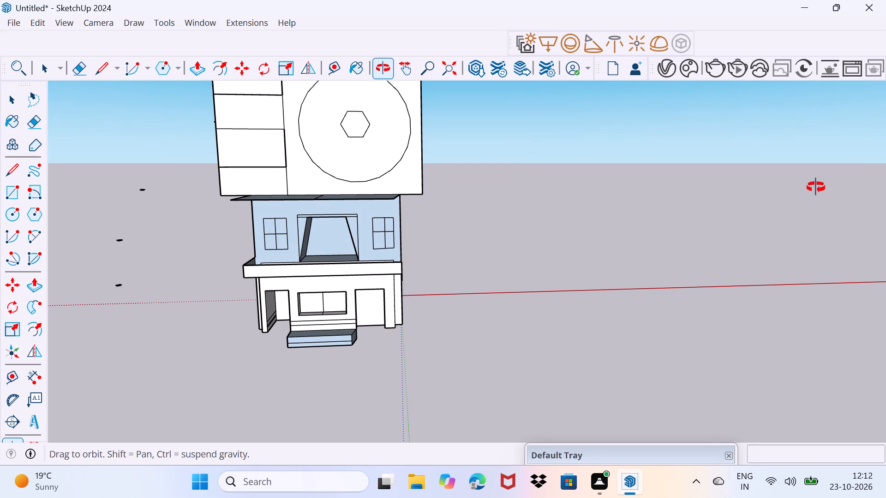
pyautogui.moveTo(816, 187); pyautogui.dragTo(809, 232, button='middle')
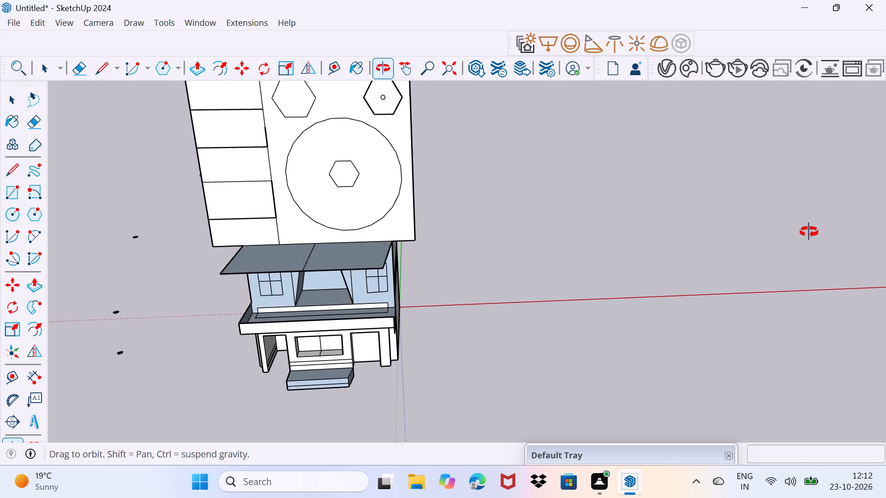
pyautogui.moveTo(809, 232); pyautogui.dragTo(822, 201, button='middle')
pyautogui.moveTo(844, 60); pyautogui.dragTo(802, 166, button='middle')
pyautogui.scroll(-1, 841, 68)
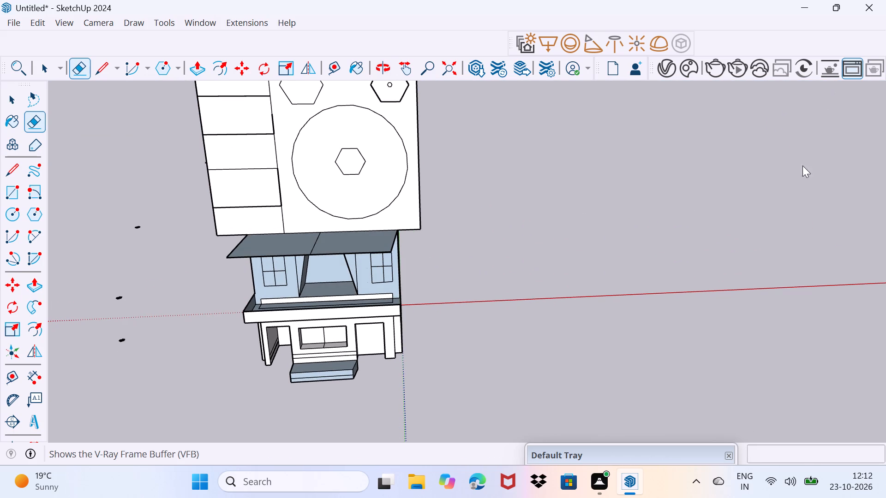
pyautogui.moveTo(802, 166); pyautogui.dragTo(556, 338, button='middle')
pyautogui.moveTo(528, 56); pyautogui.dragTo(437, 117, button='middle')
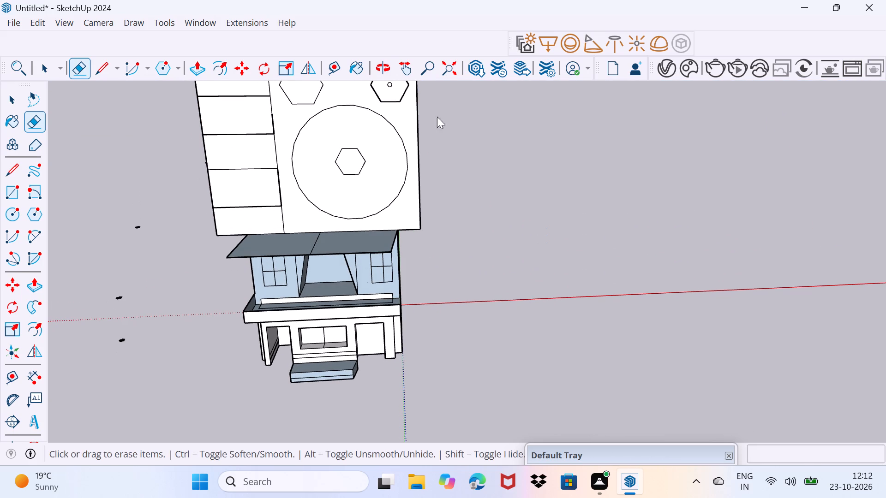
pyautogui.moveTo(437, 117); pyautogui.dragTo(417, 127, button='middle')
pyautogui.moveTo(452, 244); pyautogui.dragTo(369, 486, button='middle')
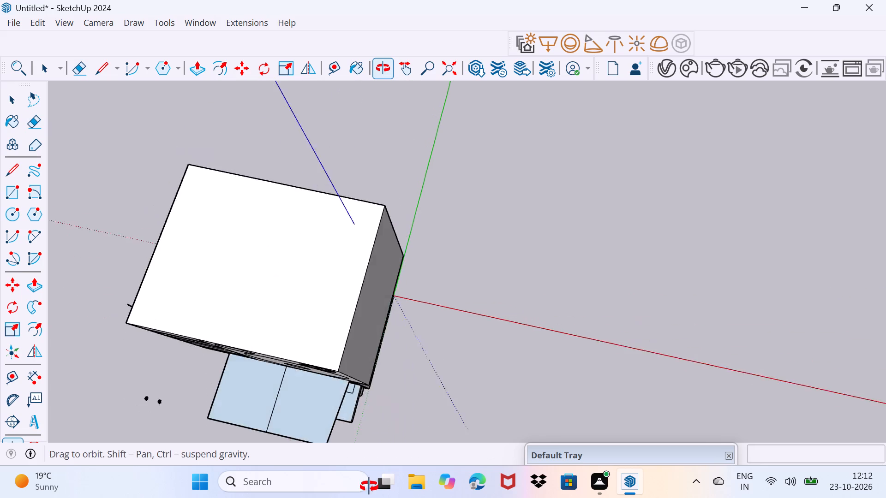
pyautogui.moveTo(369, 486); pyautogui.dragTo(179, 464, button='middle')
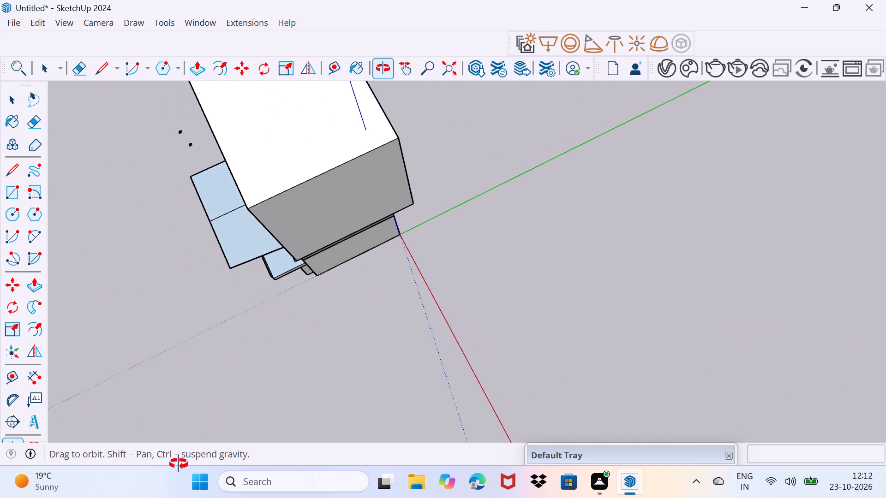
pyautogui.moveTo(179, 464); pyautogui.dragTo(293, 481, button='middle')
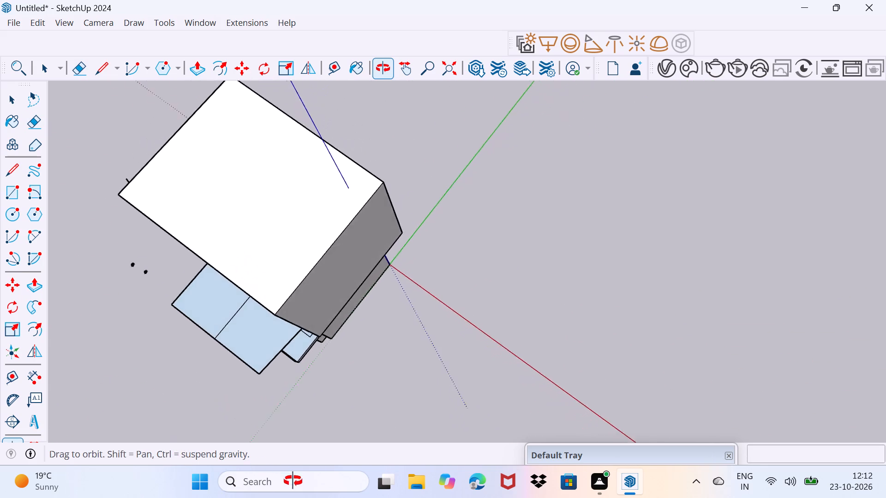
pyautogui.moveTo(293, 481); pyautogui.dragTo(356, 484, button='middle')
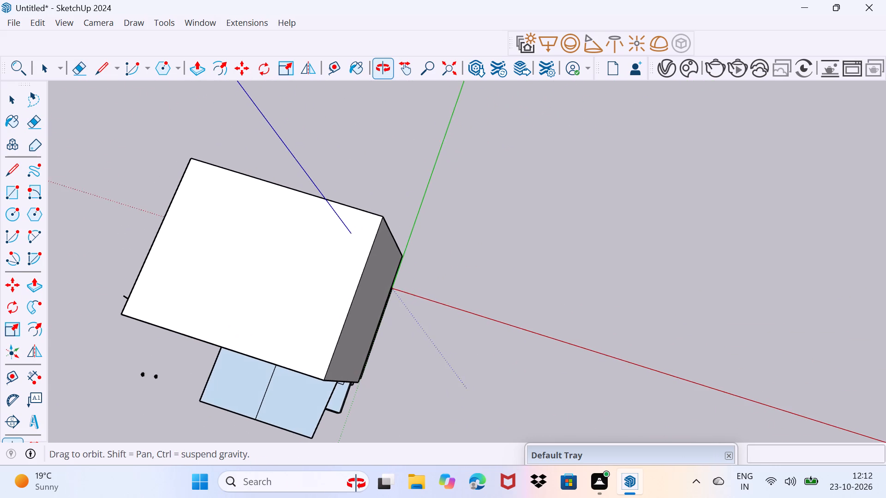
pyautogui.moveTo(356, 484); pyautogui.dragTo(429, 450, button='middle')
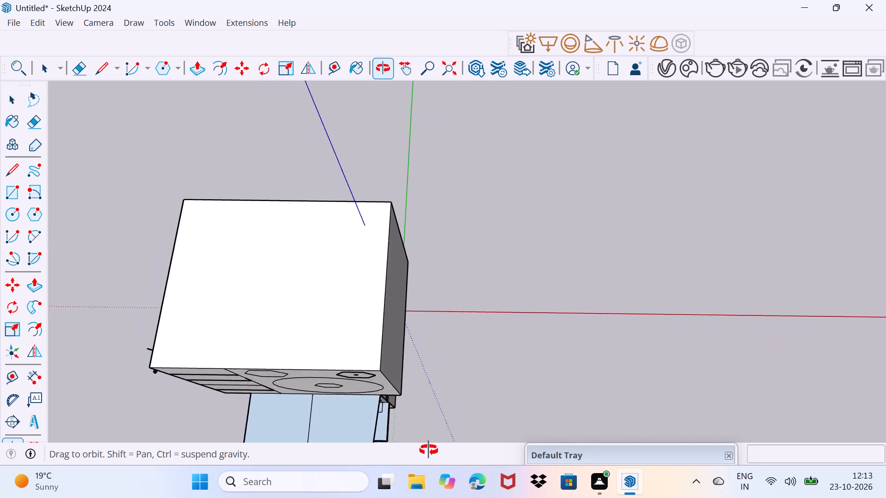
pyautogui.moveTo(429, 450); pyautogui.dragTo(534, 242, button='middle')
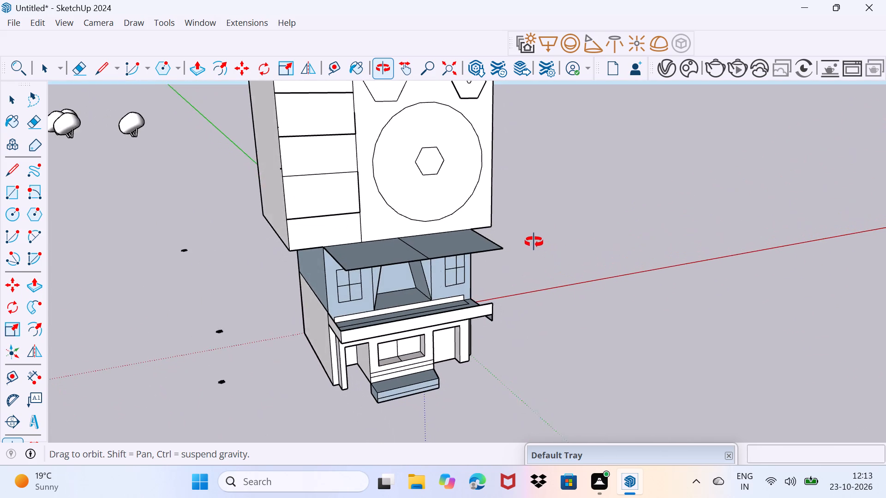
pyautogui.moveTo(534, 242); pyautogui.dragTo(774, 0, button='middle')
pyautogui.moveTo(865, 0); pyautogui.dragTo(490, 247, button='middle')
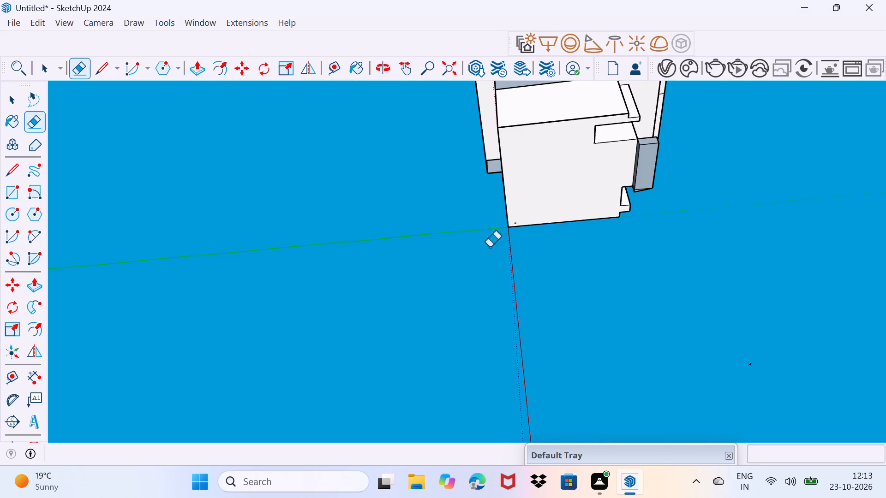
pyautogui.moveTo(490, 247); pyautogui.dragTo(433, 305, button='middle')
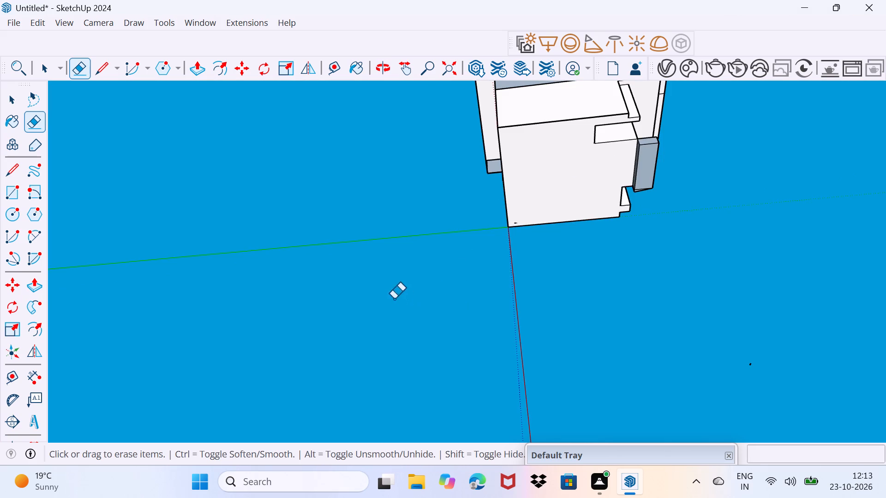
pyautogui.moveTo(347, 399); pyautogui.dragTo(44, 497, button='middle')
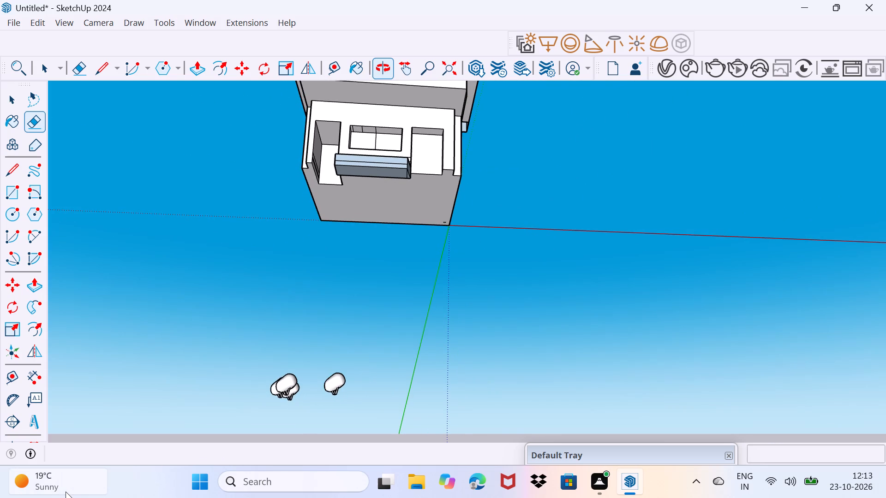
pyautogui.moveTo(66, 494); pyautogui.dragTo(0, 497, button='middle')
pyautogui.moveTo(12, 451); pyautogui.dragTo(0, 497, button='middle')
pyautogui.moveTo(501, 209); pyautogui.dragTo(490, 224, button='middle')
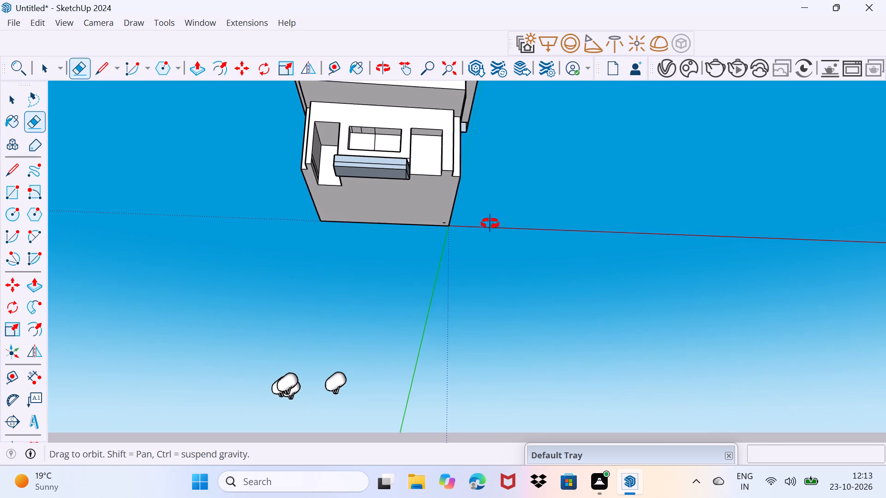
pyautogui.moveTo(490, 224); pyautogui.dragTo(499, 296, button='middle')
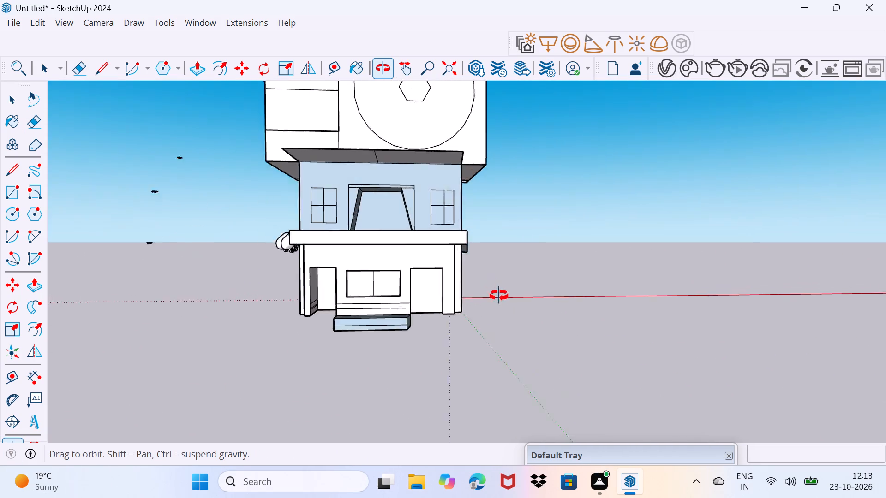
pyautogui.moveTo(499, 296); pyautogui.dragTo(482, 352, button='middle')
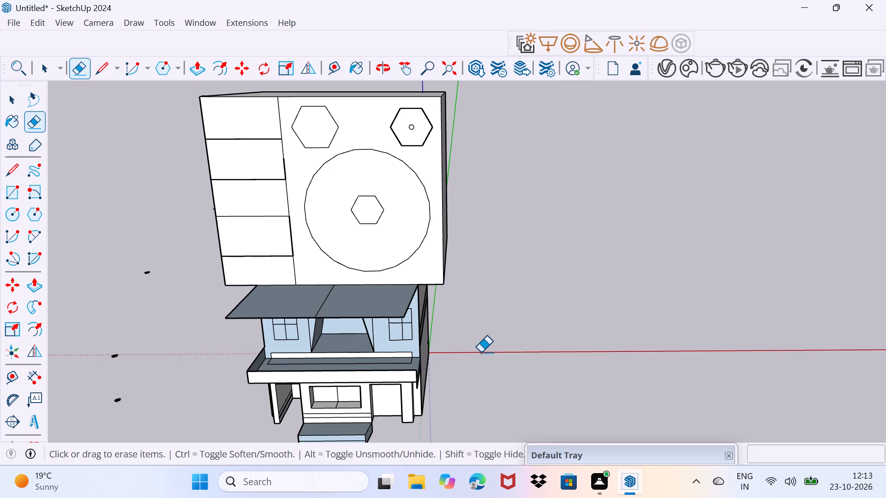
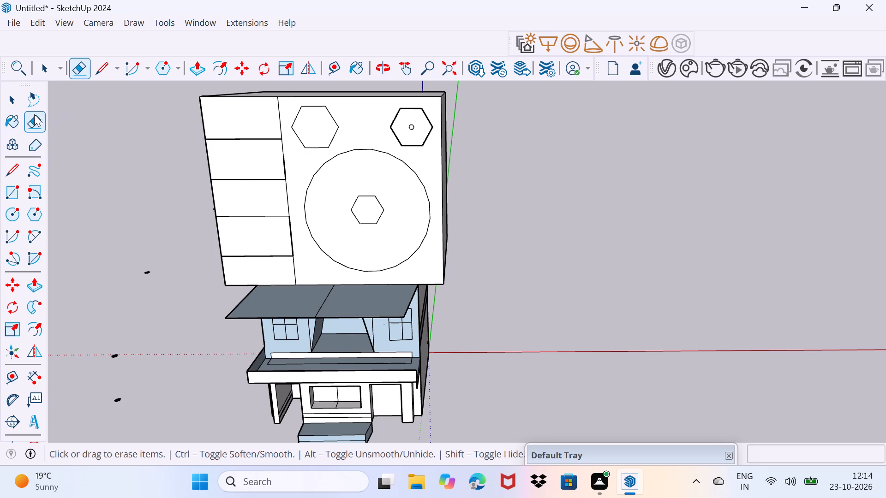
# Paint the box's front face around the large circle and the two upper hexagons green.
pyautogui.click(19, 120)
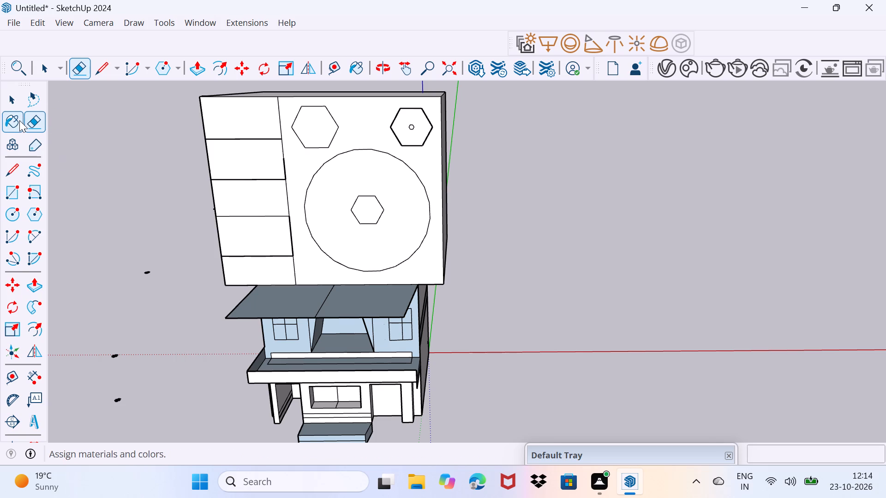
pyautogui.click(345, 142)
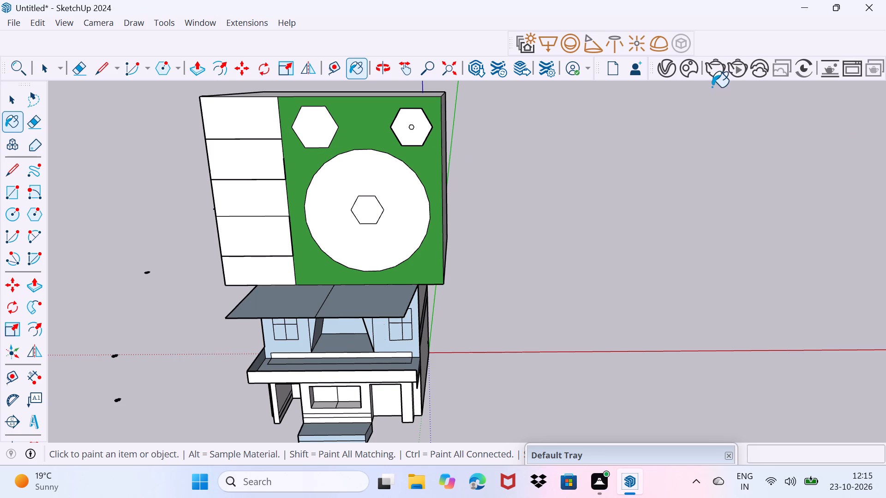
# Render the current view with V-Ray and inspect the image in the frame buffer.
pyautogui.click(712, 72)
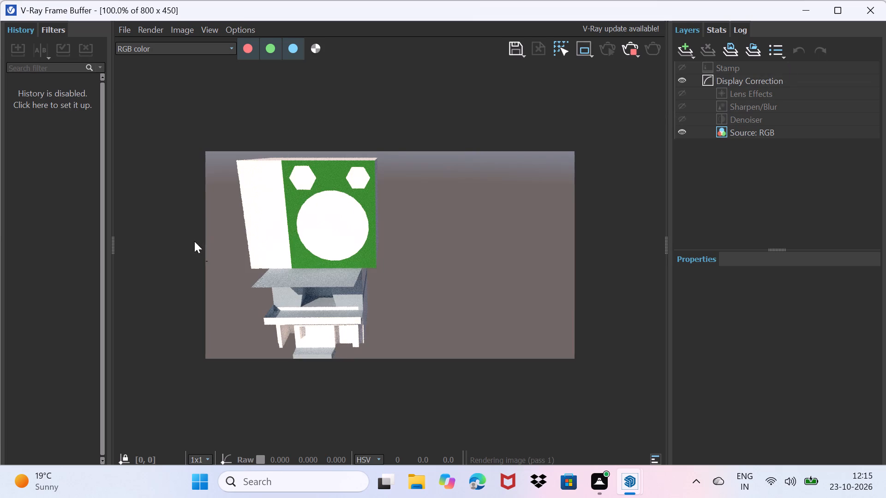
pyautogui.click(259, 245)
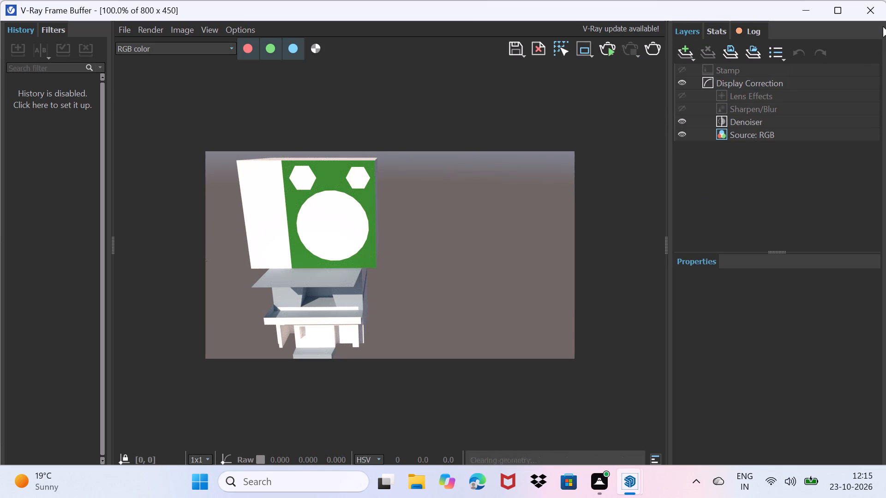
pyautogui.click(872, 18)
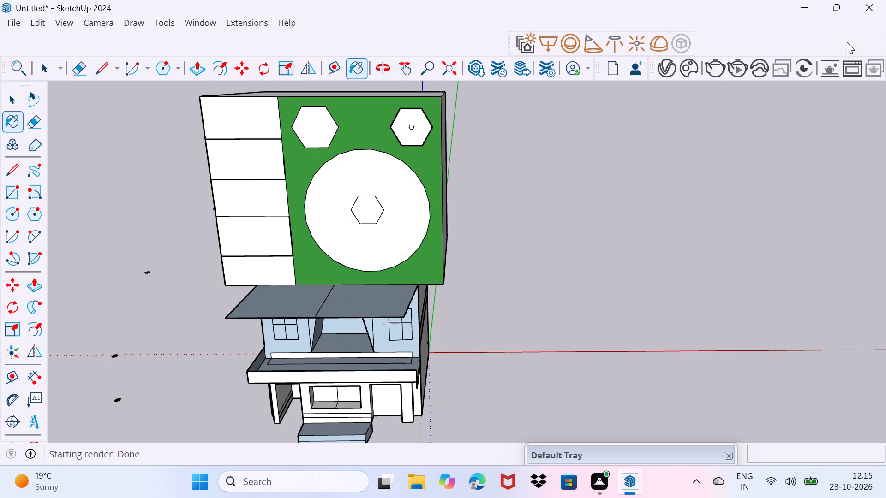
# Start an interactive V-Ray render of the scene and view it in the frame buffer.
pyautogui.click(744, 68)
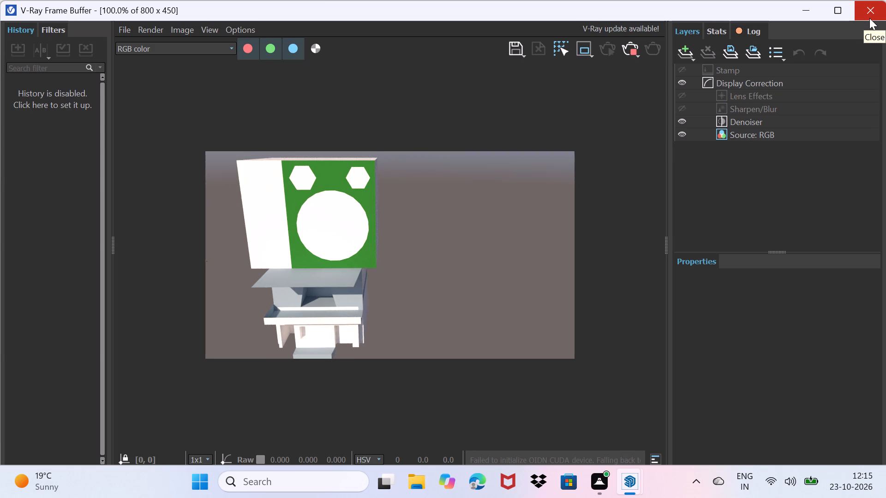
pyautogui.click(870, 17)
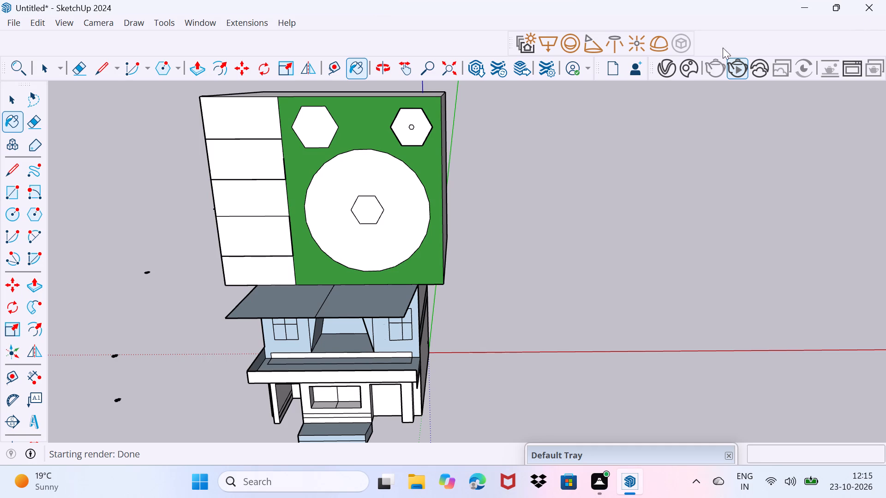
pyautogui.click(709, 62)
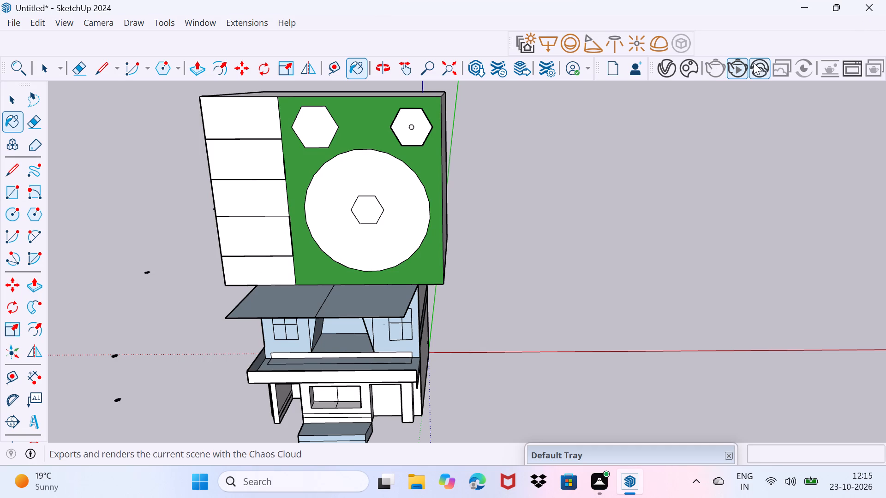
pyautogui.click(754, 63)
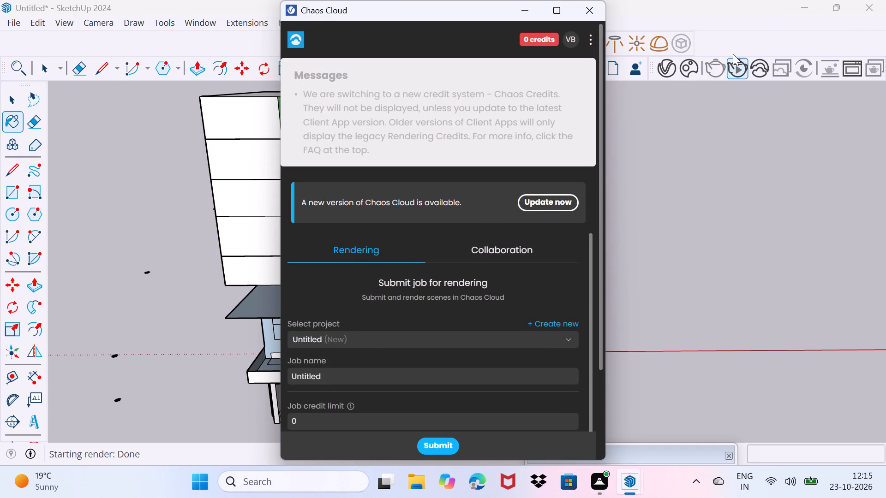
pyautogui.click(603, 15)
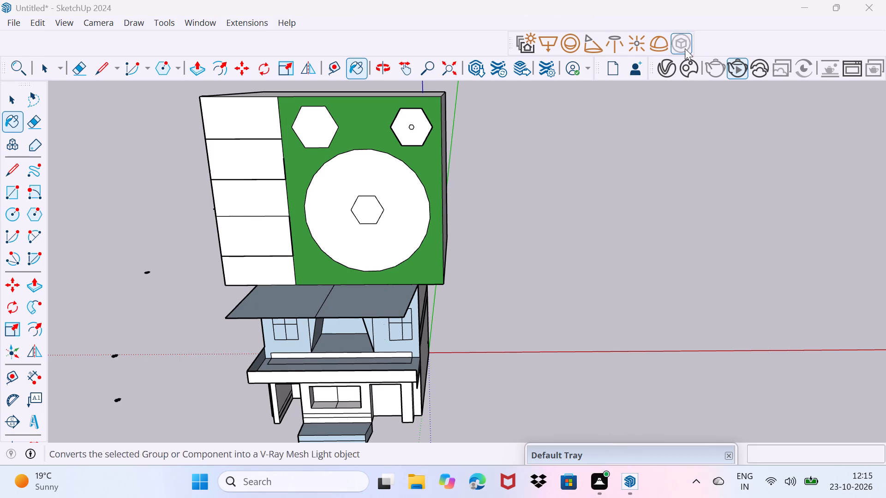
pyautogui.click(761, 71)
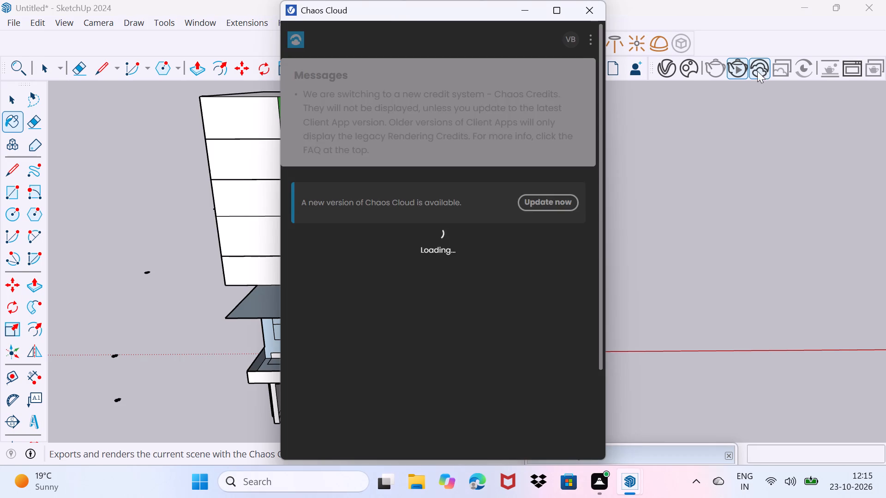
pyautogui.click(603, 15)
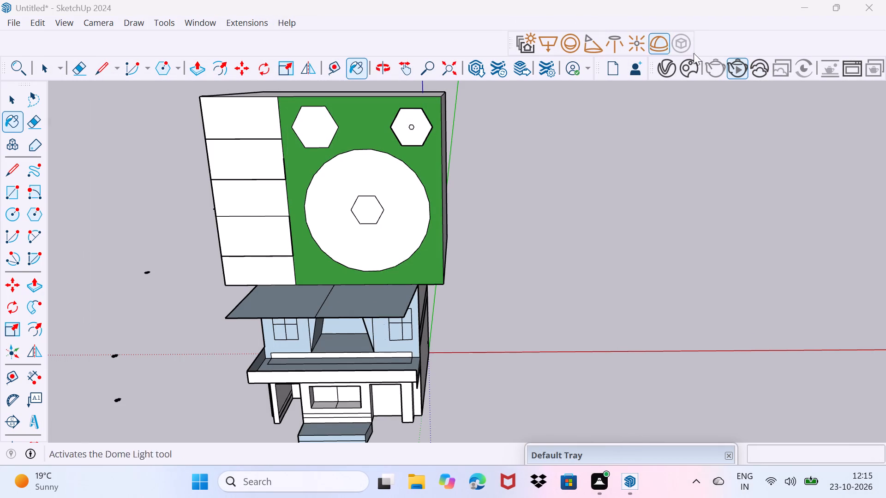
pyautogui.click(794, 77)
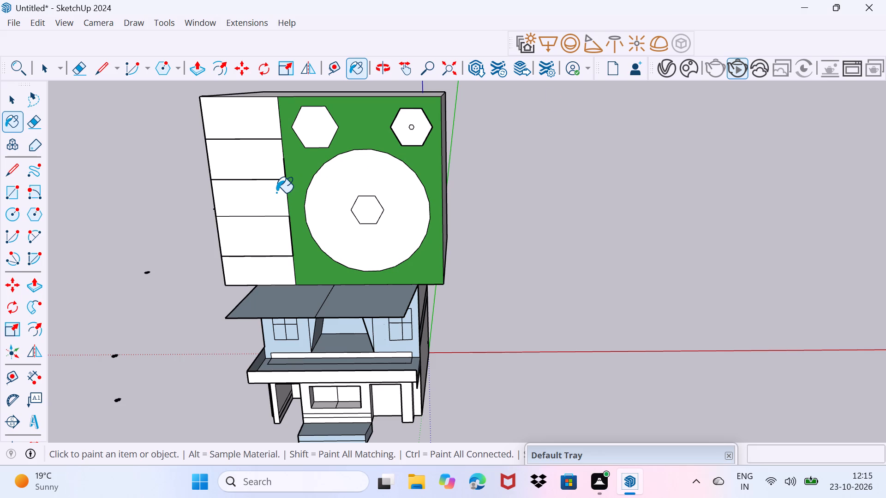
# Paint both halves of the sloping roof below the box with the same green.
pyautogui.click(257, 304)
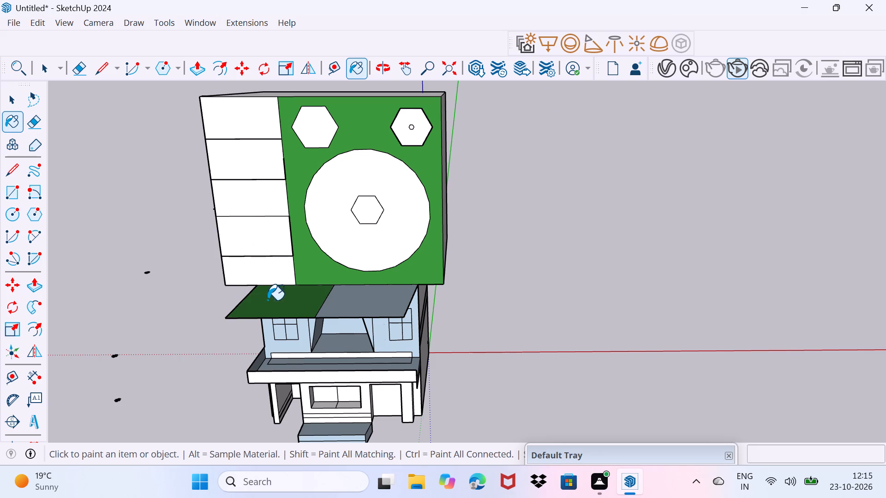
pyautogui.click(359, 310)
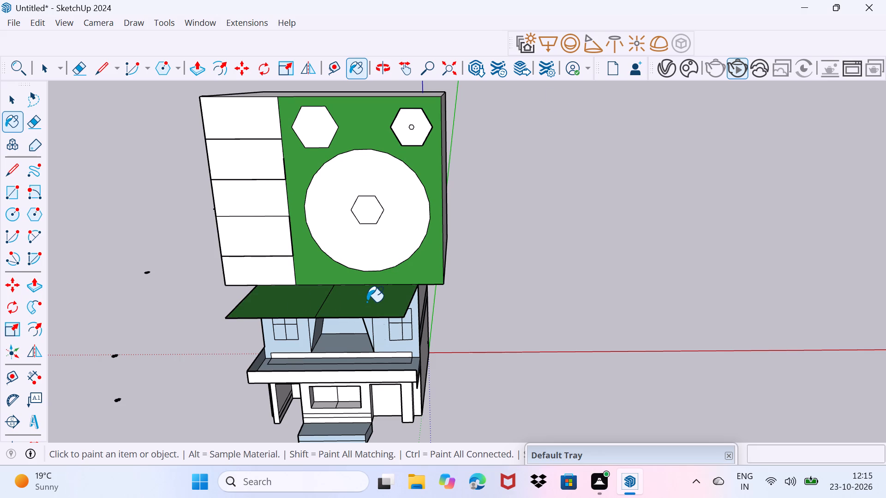
# Draw 2-point arcs across the two uppermost strips of the box's striped column, each with a bulge of about 6' 10 1/8".
pyautogui.middleClick(367, 302)
pyautogui.scroll(3, 367, 302)
pyautogui.scroll(-5, 367, 302)
pyautogui.moveTo(371, 303); pyautogui.dragTo(427, 303, button='middle')
pyautogui.scroll(1, 371, 303)
pyautogui.scroll(1, 427, 303)
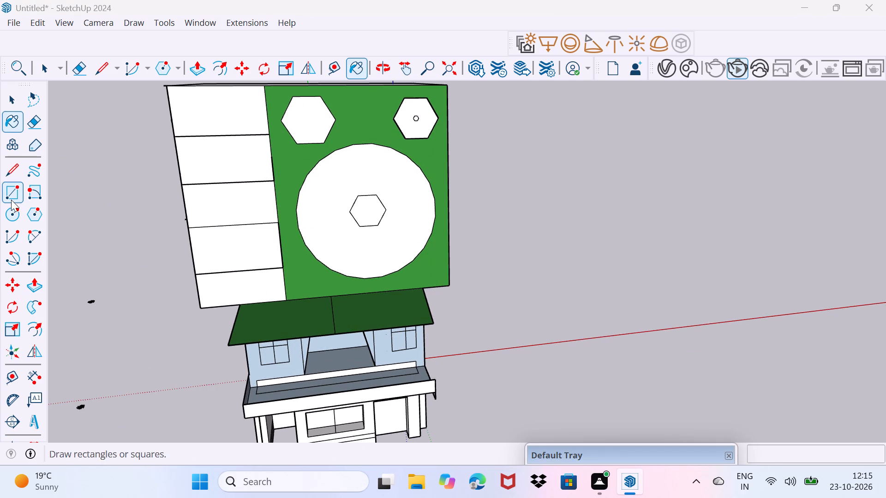
pyautogui.click(7, 227)
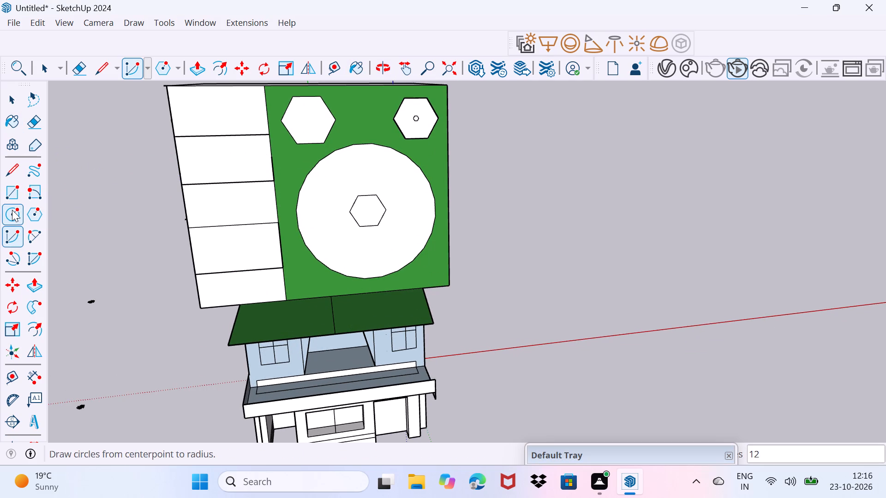
pyautogui.click(29, 226)
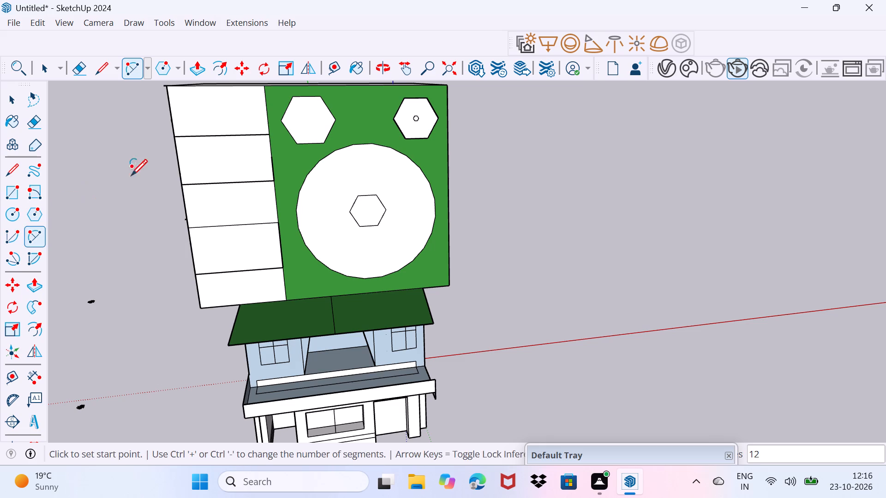
pyautogui.click(179, 134)
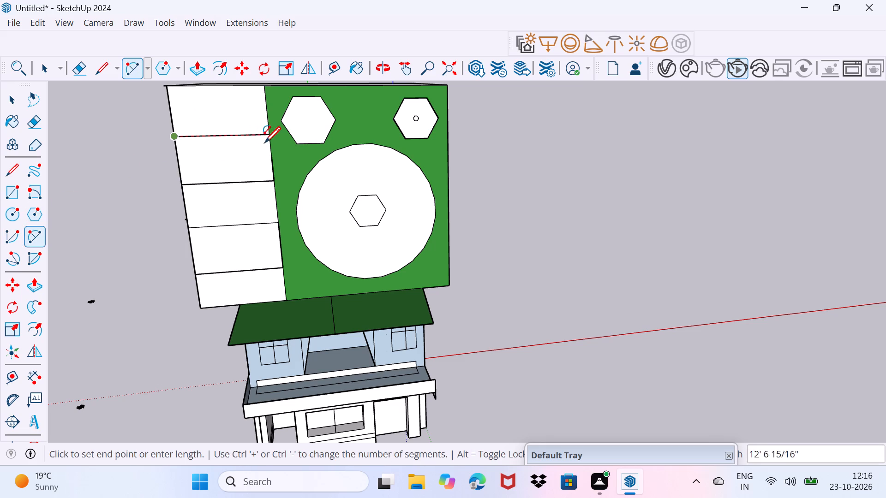
pyautogui.click(267, 142)
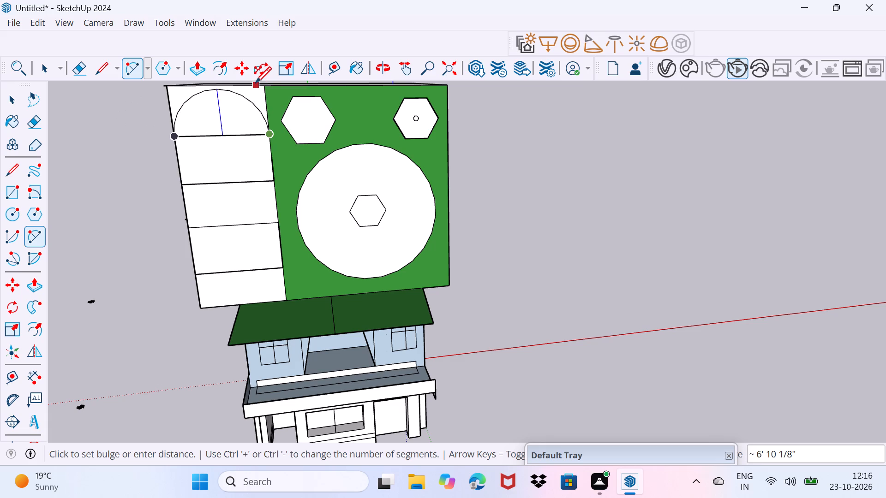
pyautogui.click(255, 83)
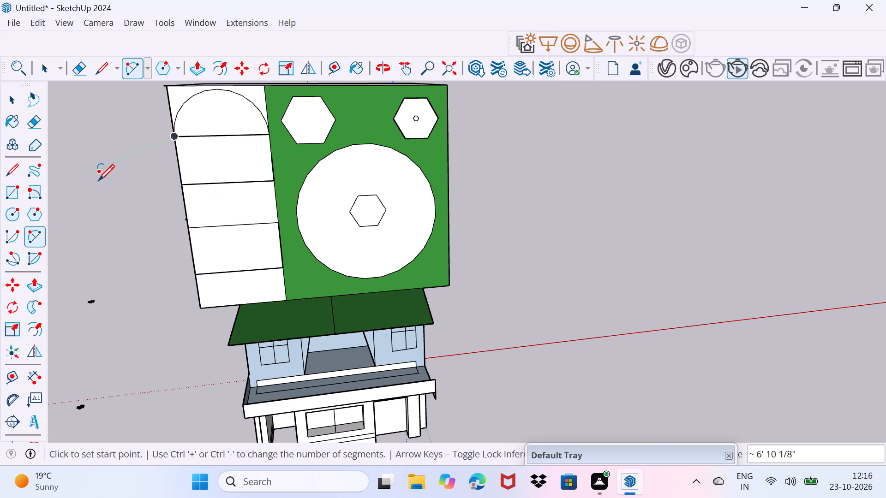
pyautogui.click(186, 186)
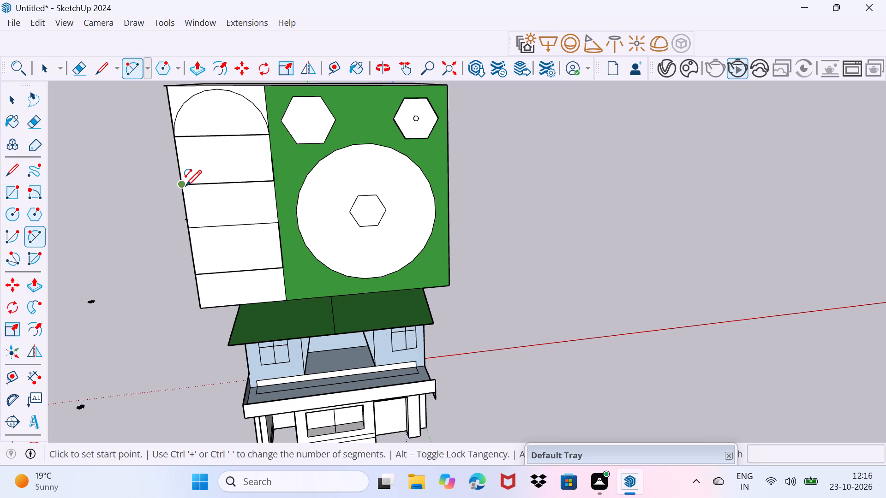
pyautogui.click(272, 184)
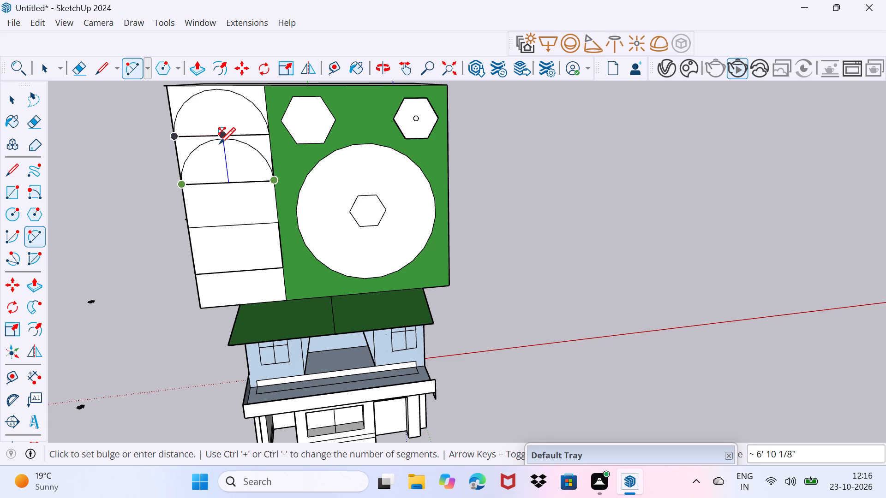
pyautogui.click(218, 142)
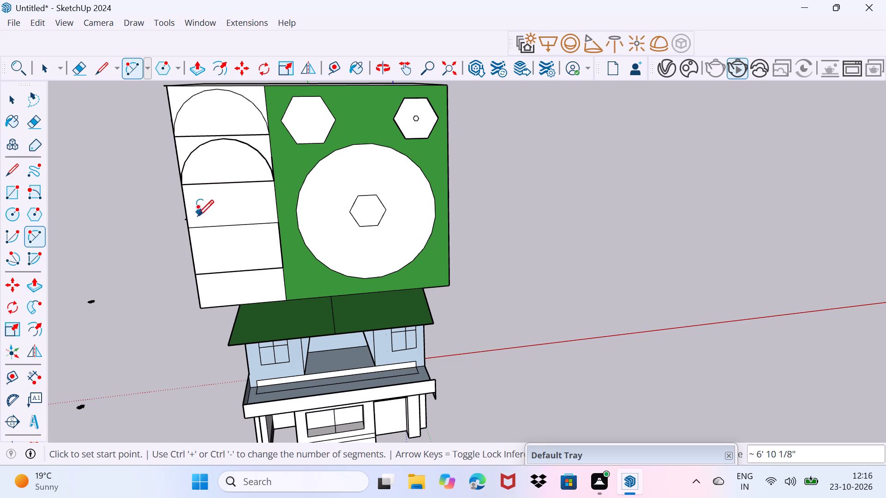
# Draw 2-point arcs across the three lower strips, with bulges of about 5' 4 3/4", 6' 10 1/8" and 5' 11 7/16" from top to bottom.
pyautogui.click(193, 225)
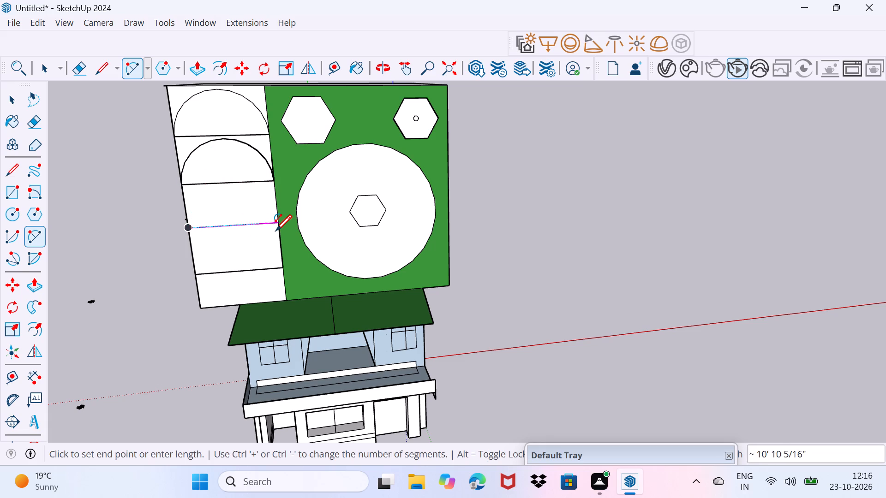
pyautogui.click(281, 220)
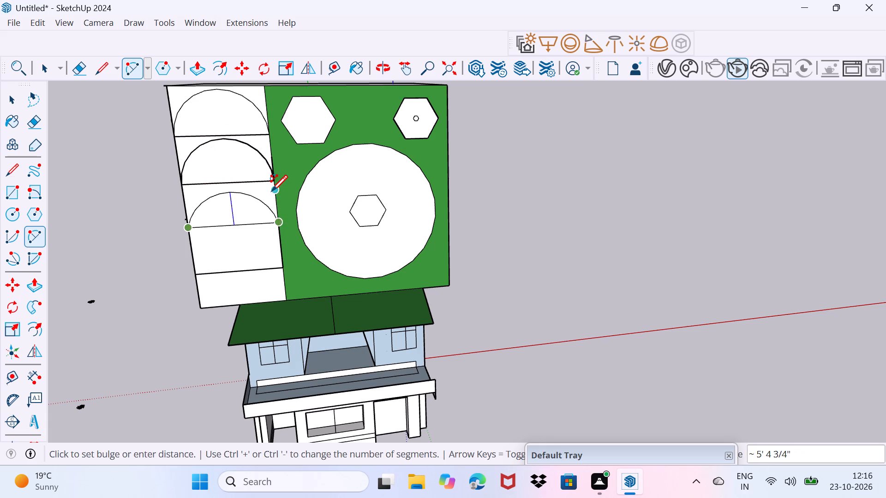
pyautogui.click(271, 191)
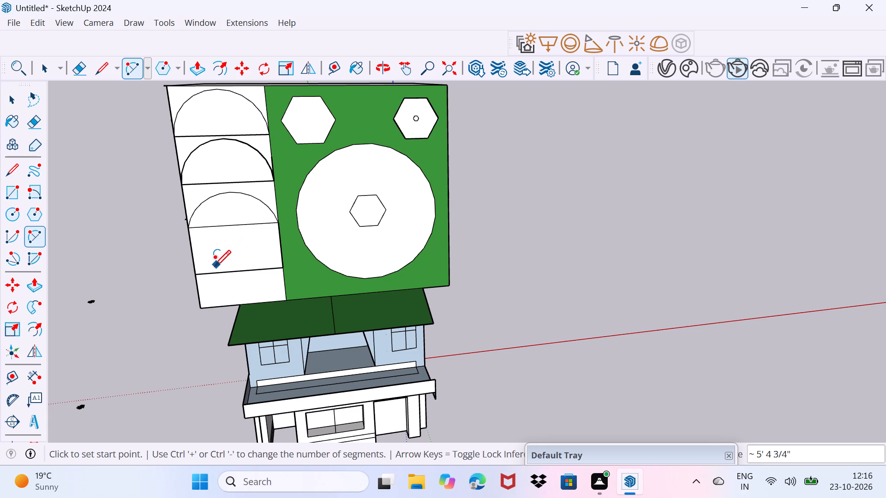
pyautogui.click(199, 271)
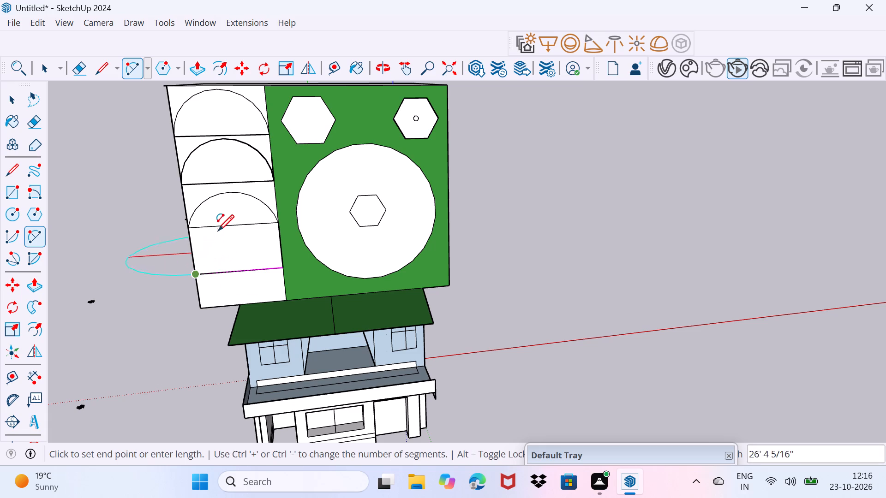
pyautogui.click(278, 267)
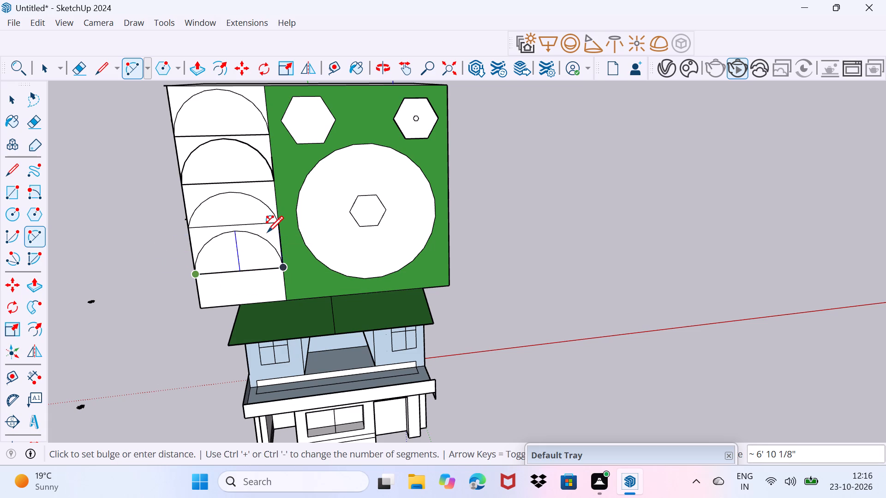
pyautogui.click(267, 232)
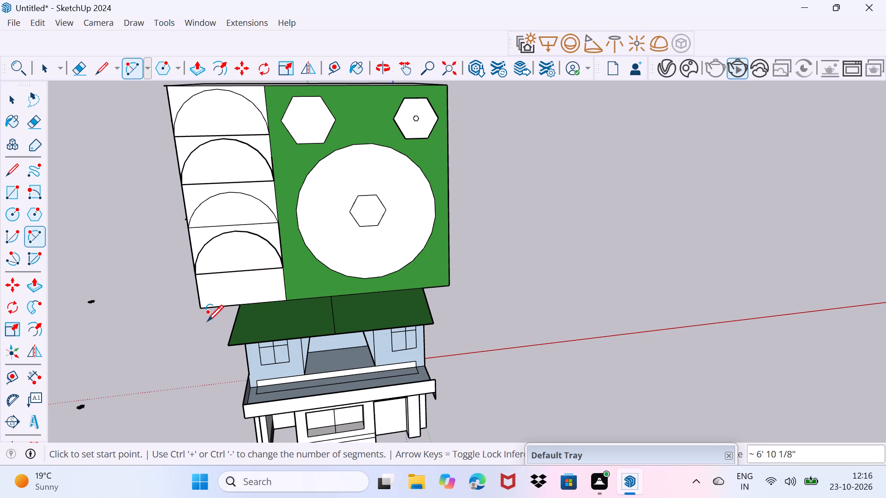
pyautogui.click(203, 308)
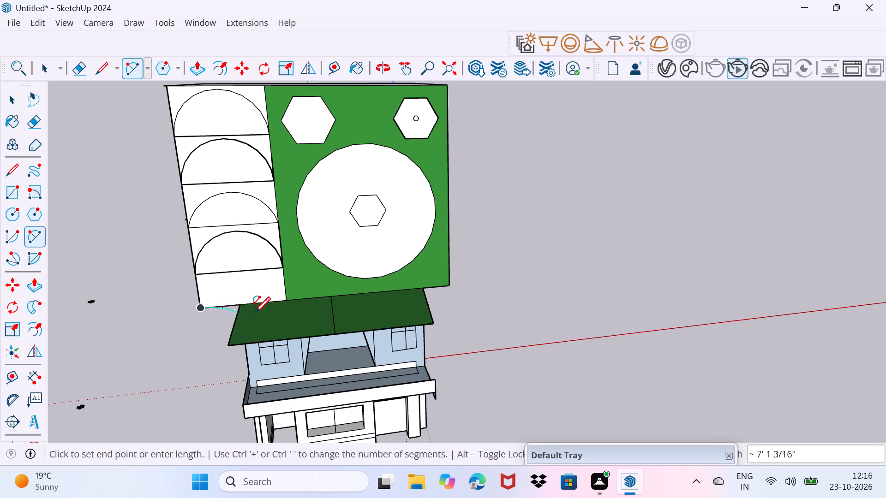
pyautogui.click(287, 305)
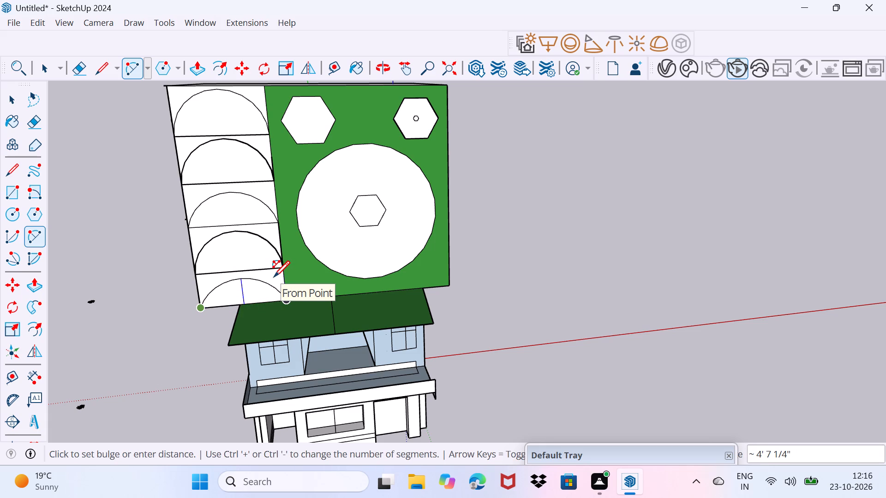
pyautogui.click(272, 273)
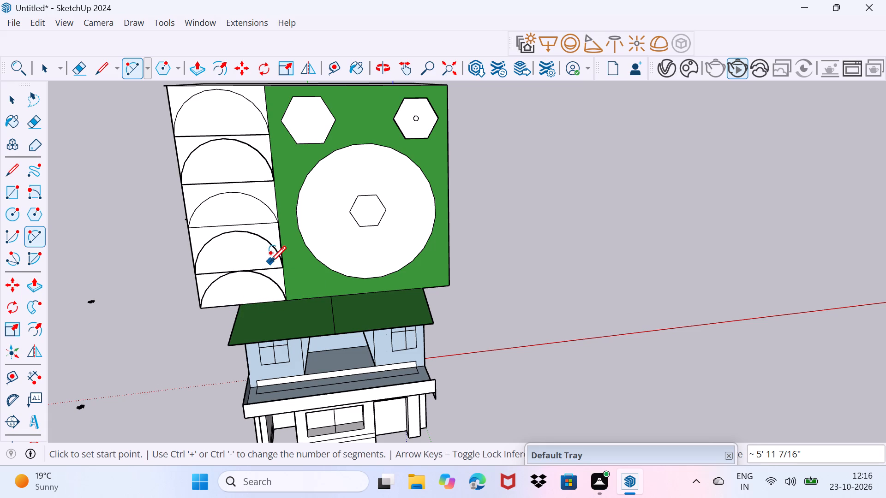
# Draw a large arc from the striped column's top edge to its bottom edge, about 35' 4 3/8" between endpoints, bulging over the green face.
pyautogui.click(224, 82)
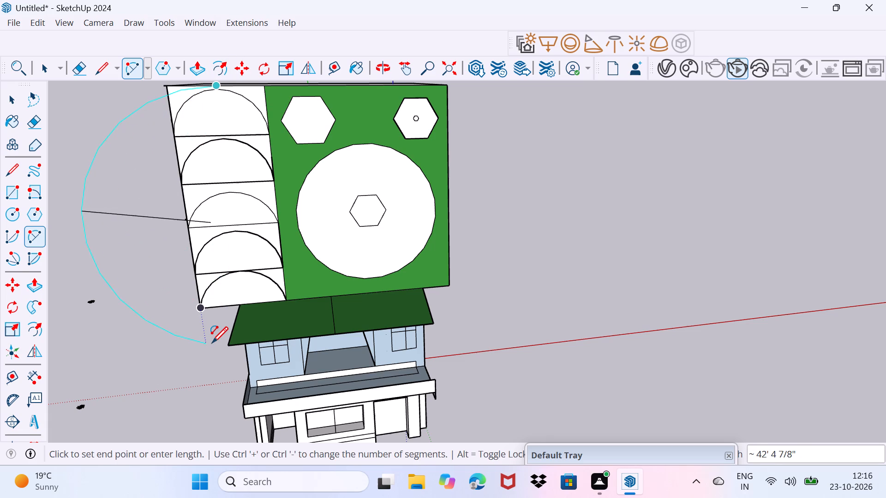
pyautogui.click(254, 301)
pyautogui.click(254, 301)
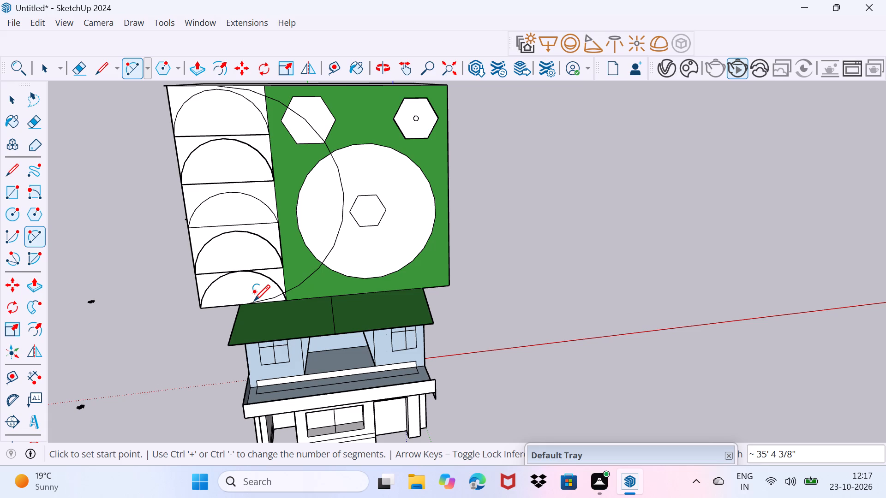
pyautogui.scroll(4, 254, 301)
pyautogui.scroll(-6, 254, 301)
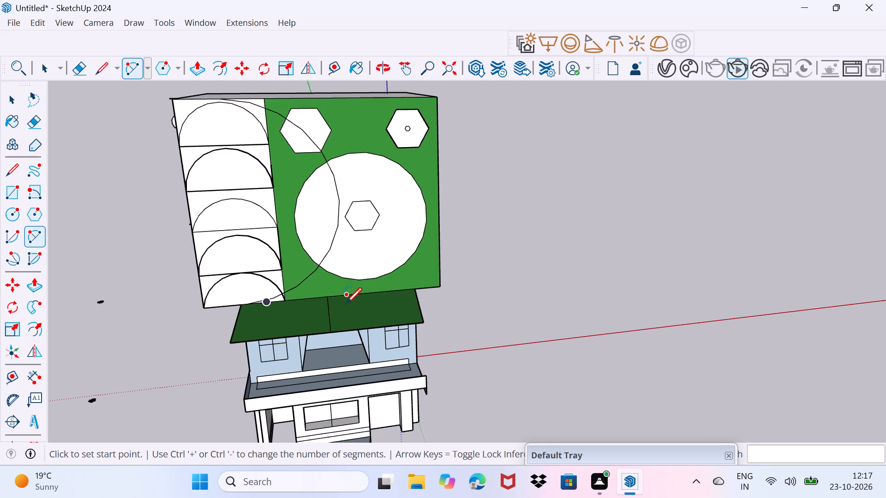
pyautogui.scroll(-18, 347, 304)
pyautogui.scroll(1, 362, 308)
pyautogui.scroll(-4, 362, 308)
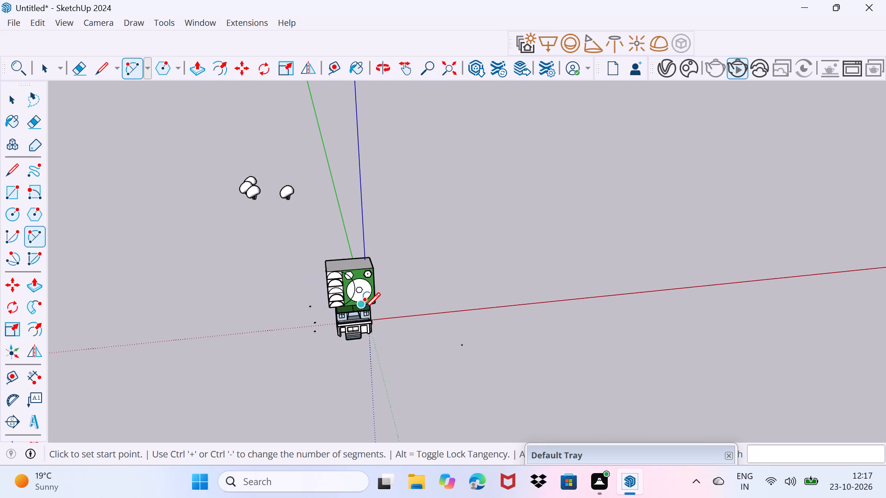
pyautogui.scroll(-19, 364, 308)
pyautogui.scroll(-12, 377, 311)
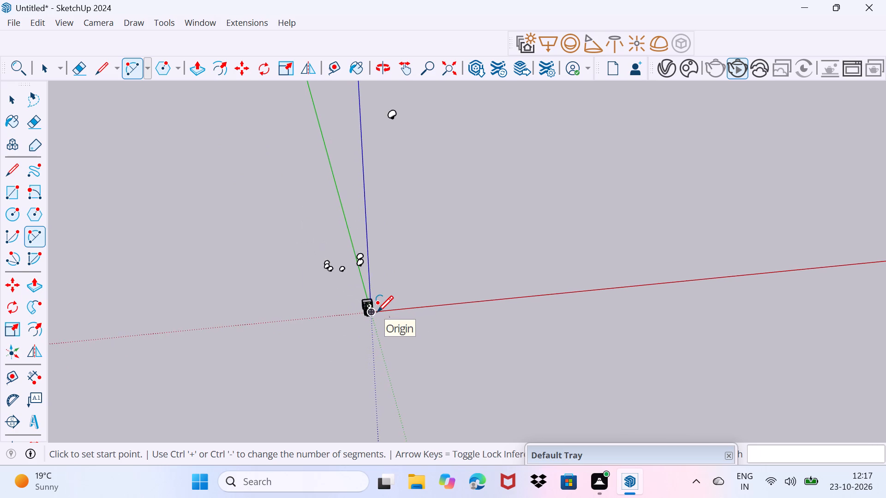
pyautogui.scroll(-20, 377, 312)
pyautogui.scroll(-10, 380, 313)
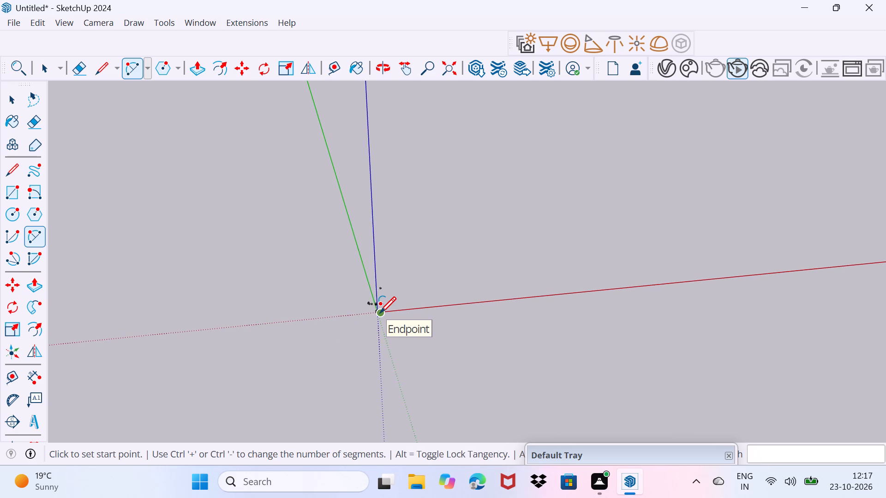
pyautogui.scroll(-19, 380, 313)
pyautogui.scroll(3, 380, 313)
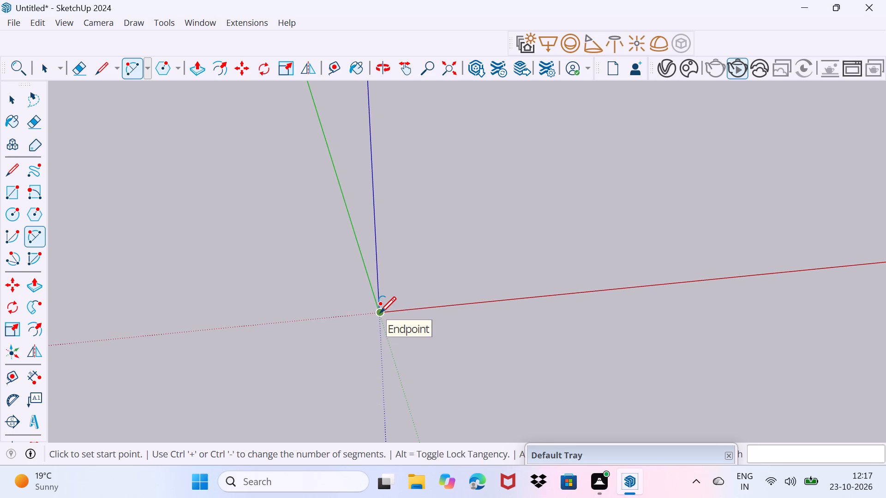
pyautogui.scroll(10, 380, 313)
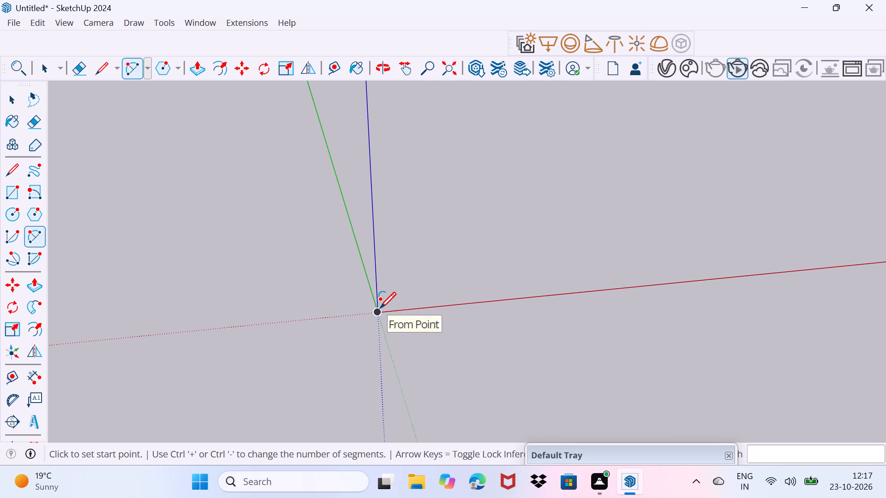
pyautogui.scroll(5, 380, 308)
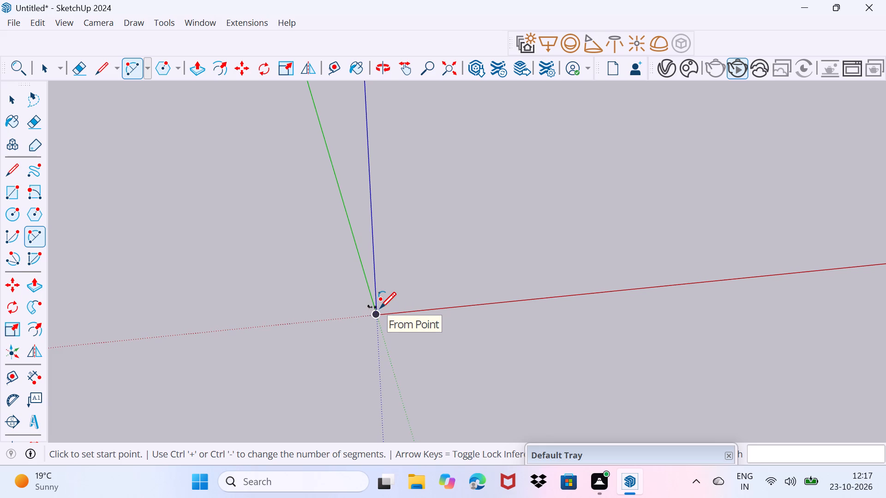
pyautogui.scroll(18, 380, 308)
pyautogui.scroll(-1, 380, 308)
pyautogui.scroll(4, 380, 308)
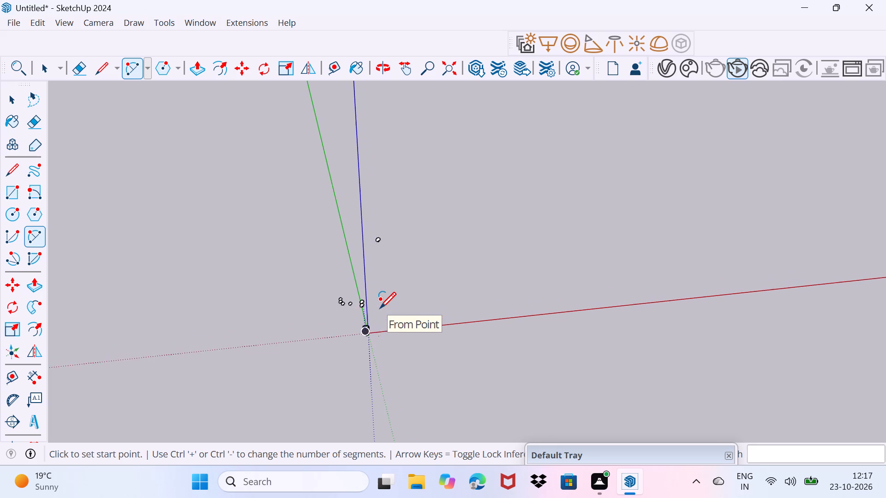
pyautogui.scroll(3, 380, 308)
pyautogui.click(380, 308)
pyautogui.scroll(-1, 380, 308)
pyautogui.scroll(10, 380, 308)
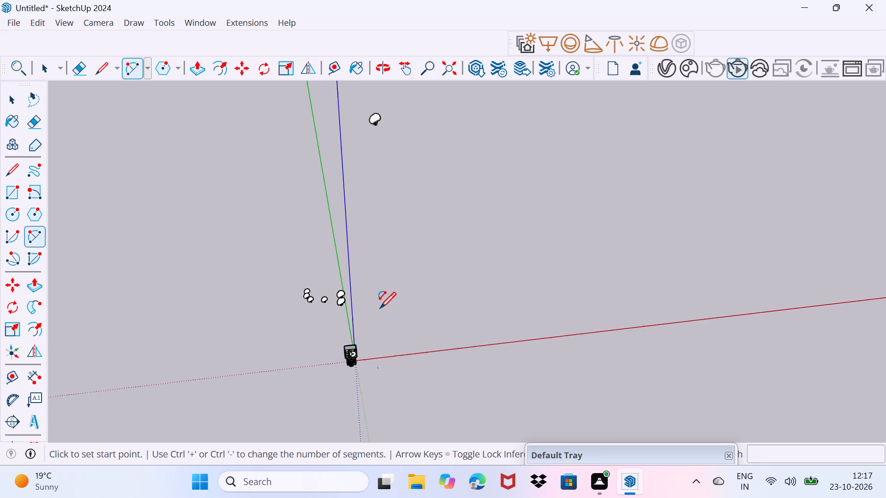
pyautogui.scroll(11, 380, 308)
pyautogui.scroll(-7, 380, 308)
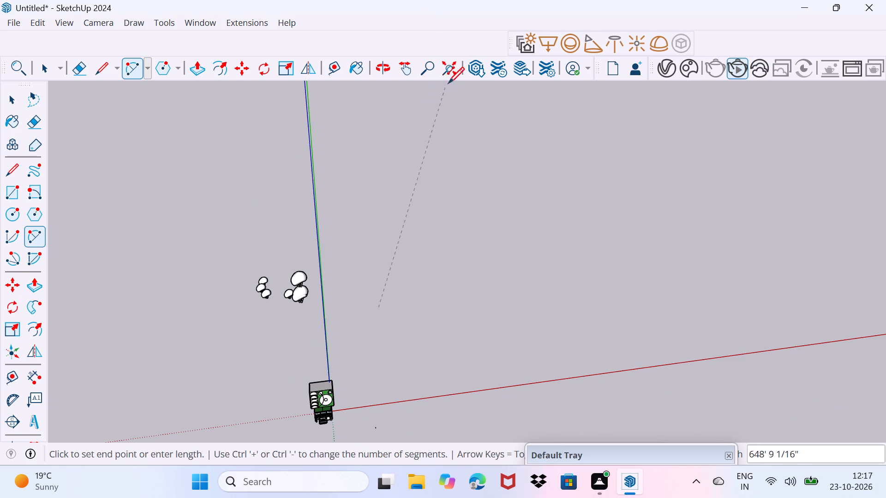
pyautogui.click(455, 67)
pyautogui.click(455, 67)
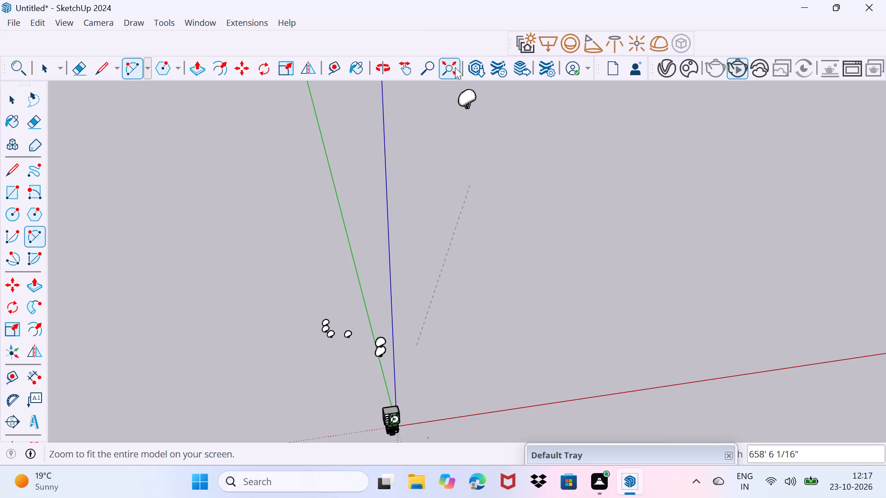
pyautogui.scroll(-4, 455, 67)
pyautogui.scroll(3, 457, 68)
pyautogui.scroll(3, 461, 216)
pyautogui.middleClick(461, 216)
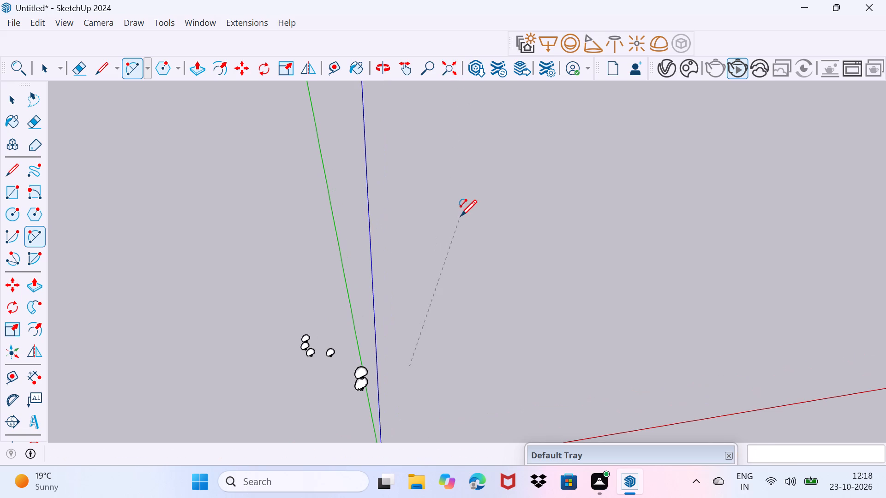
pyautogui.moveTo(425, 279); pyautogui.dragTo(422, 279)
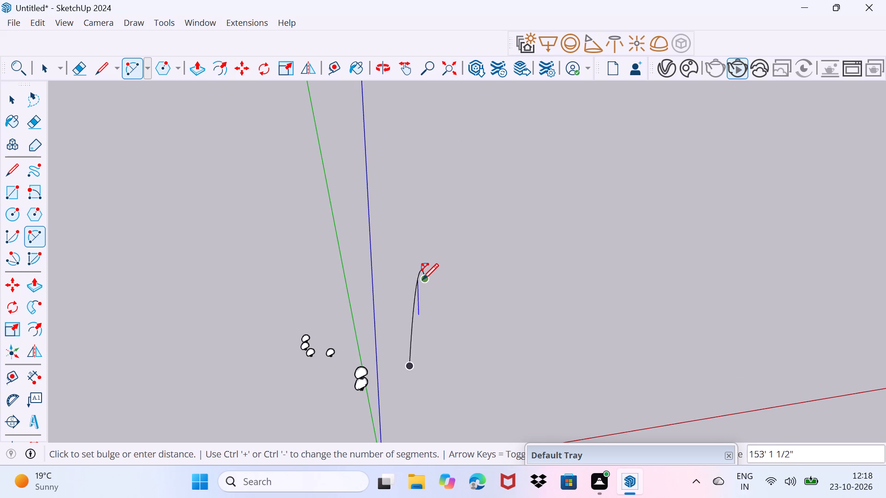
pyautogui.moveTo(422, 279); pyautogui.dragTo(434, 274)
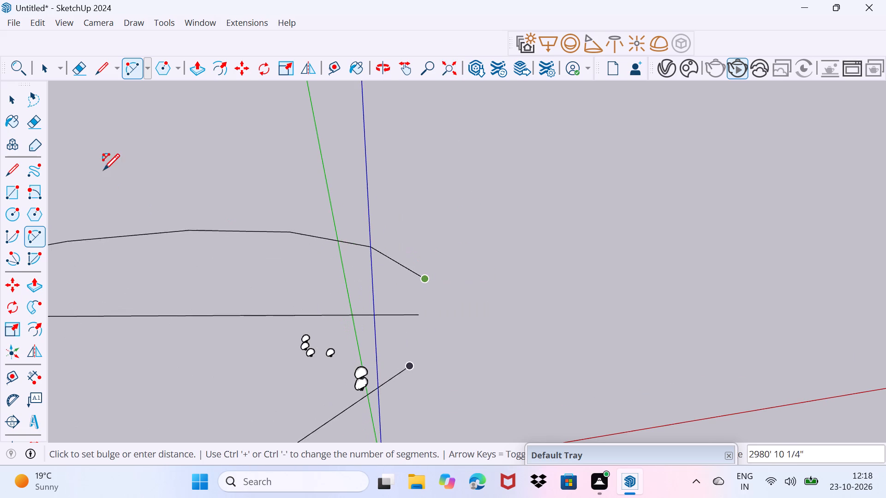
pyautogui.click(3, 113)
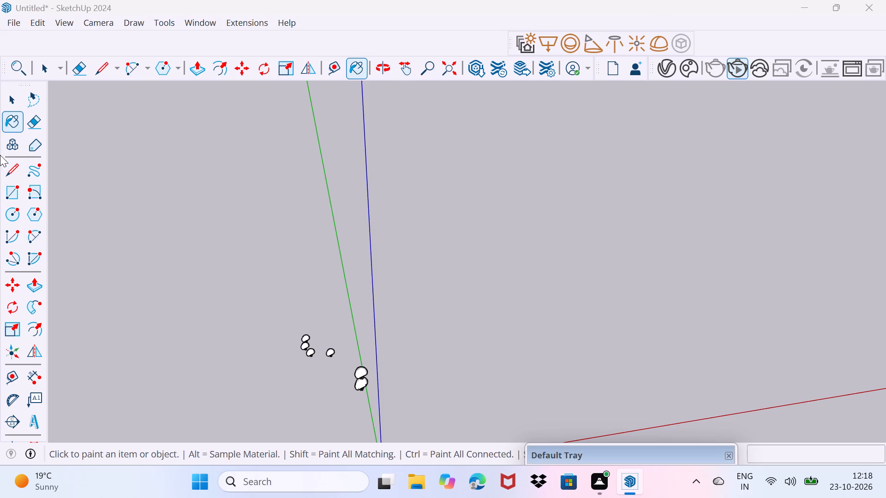
# Examine the house model and the decorated box above it from the front, sides and back.
pyautogui.click(13, 172)
pyautogui.scroll(-3, 148, 298)
pyautogui.moveTo(148, 298); pyautogui.dragTo(272, 290, button='middle')
pyautogui.scroll(4, 148, 298)
pyautogui.scroll(-3, 148, 298)
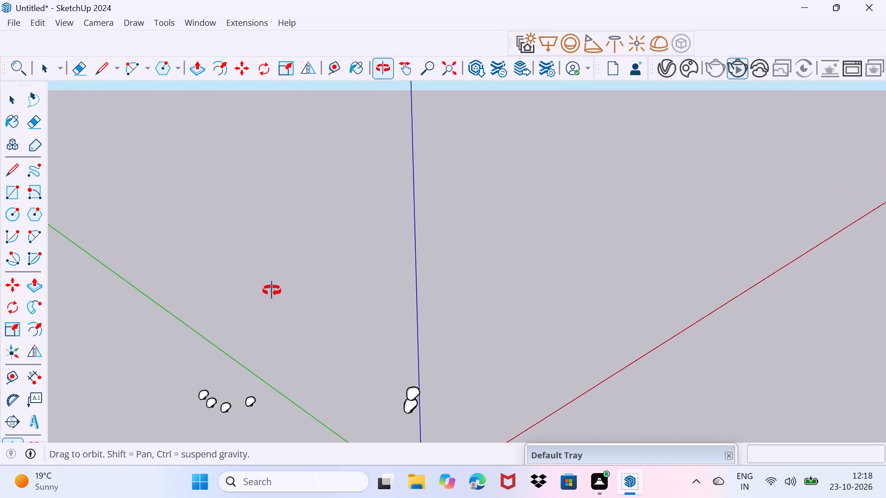
pyautogui.moveTo(272, 290); pyautogui.dragTo(54, 448, button='middle')
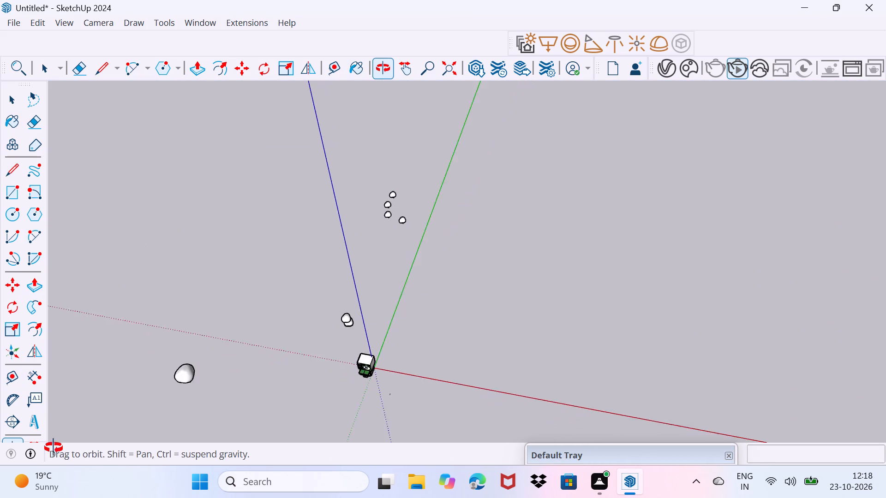
pyautogui.moveTo(54, 448); pyautogui.dragTo(198, 497, button='middle')
pyautogui.scroll(-1, 195, 497)
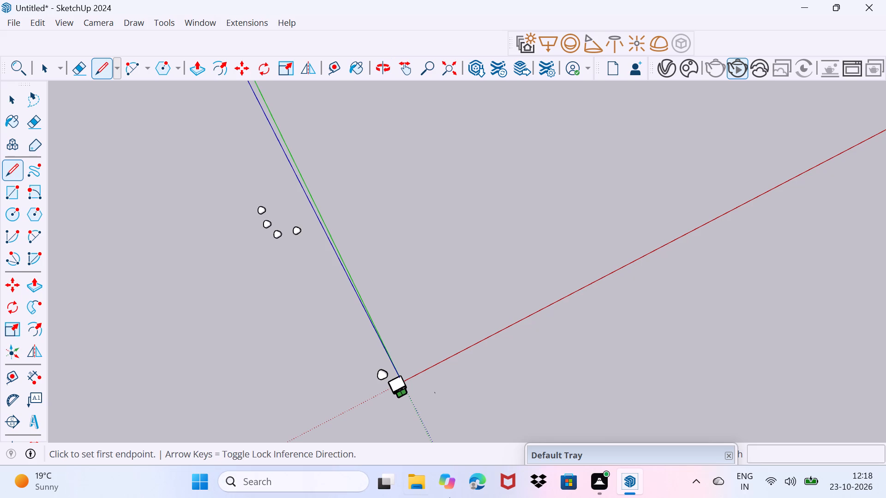
pyautogui.scroll(3, 599, 436)
pyautogui.middleClick(599, 436)
pyautogui.scroll(6, 599, 436)
pyautogui.moveTo(599, 436); pyautogui.dragTo(597, 435, button='middle')
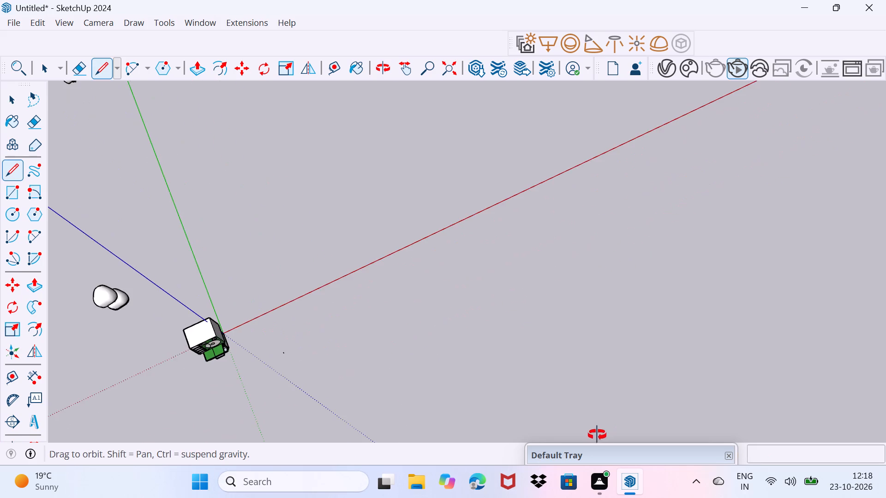
pyautogui.moveTo(597, 435); pyautogui.dragTo(441, 327, button='middle')
pyautogui.scroll(3, 439, 326)
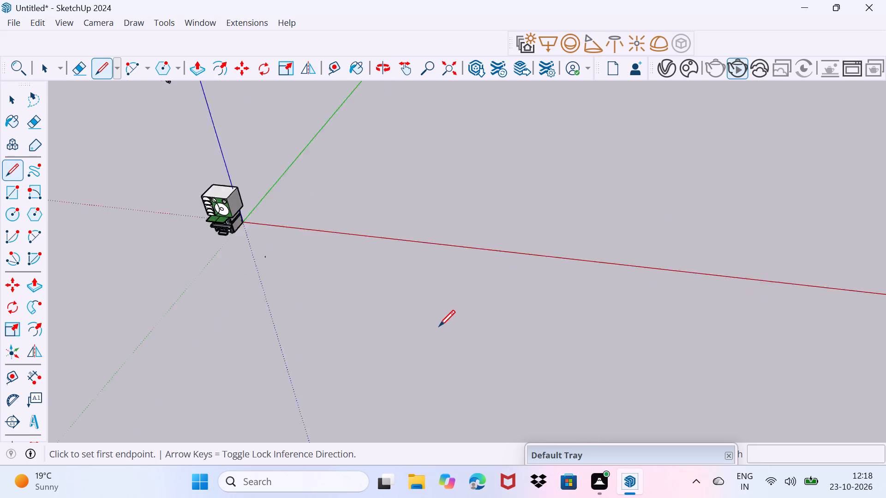
pyautogui.scroll(2, 439, 326)
pyautogui.moveTo(439, 326); pyautogui.dragTo(596, 307, button='middle')
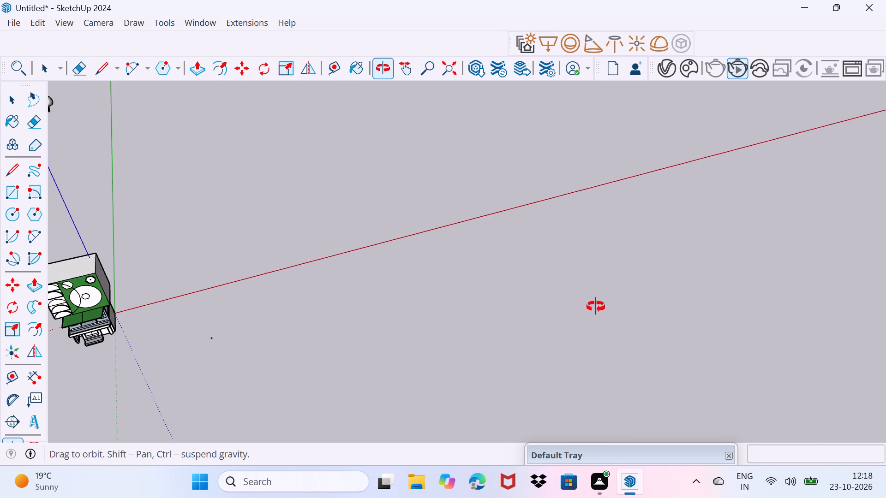
pyautogui.moveTo(596, 307); pyautogui.dragTo(328, 276, button='middle')
pyautogui.scroll(4, 325, 276)
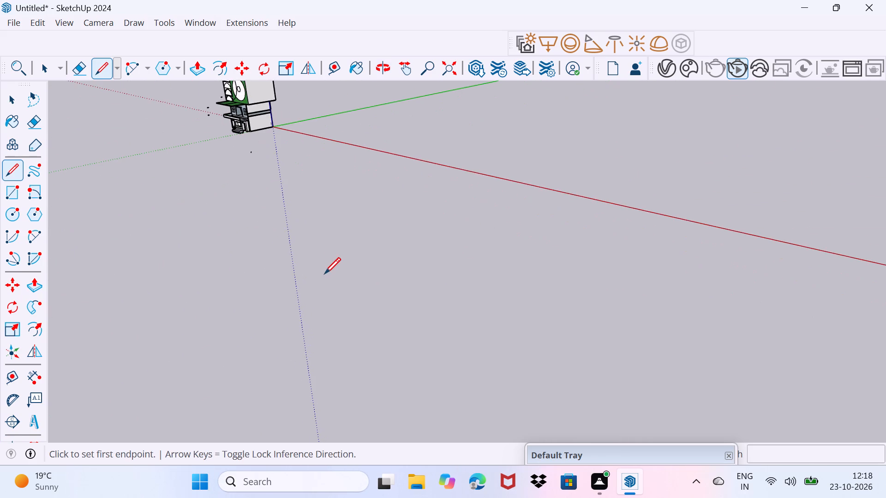
pyautogui.moveTo(324, 273); pyautogui.dragTo(397, 152, button='middle')
pyautogui.scroll(1, 324, 273)
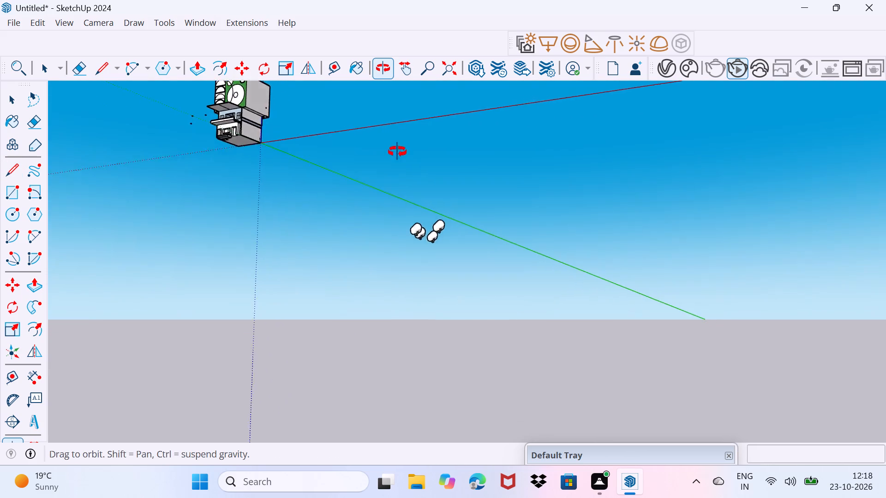
pyautogui.moveTo(397, 152); pyautogui.dragTo(408, 233, button='middle')
pyautogui.scroll(-5, 409, 232)
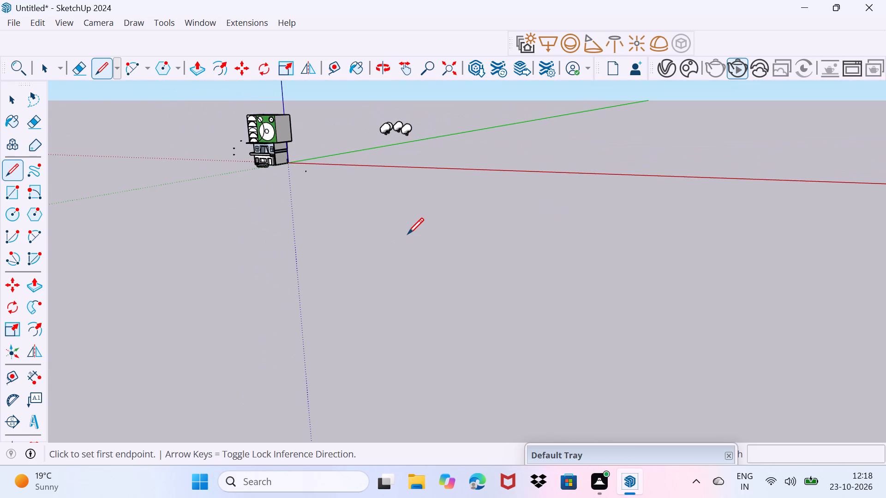
pyautogui.middleClick(407, 234)
pyautogui.moveTo(328, 140); pyautogui.dragTo(328, 140, button='middle')
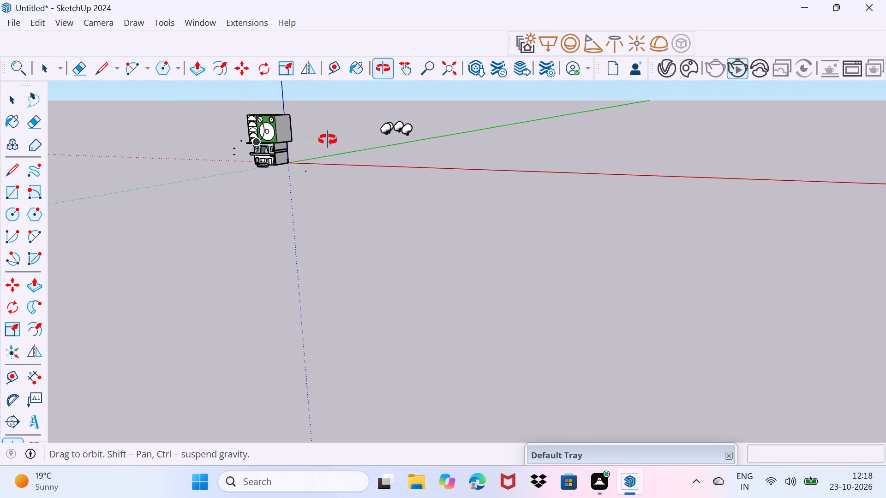
pyautogui.moveTo(328, 140); pyautogui.dragTo(488, 158, button='middle')
pyautogui.scroll(3, 490, 159)
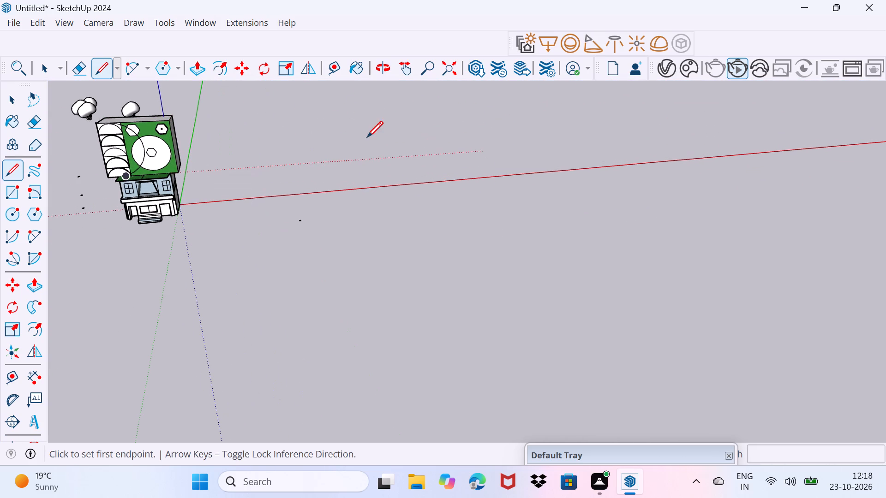
pyautogui.moveTo(155, 146); pyautogui.dragTo(182, 147, button='middle')
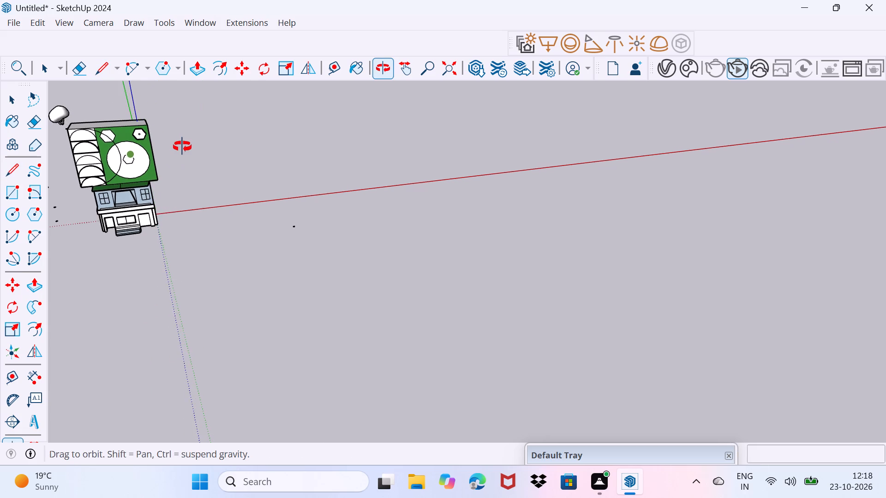
pyautogui.moveTo(182, 147); pyautogui.dragTo(682, 166, button='middle')
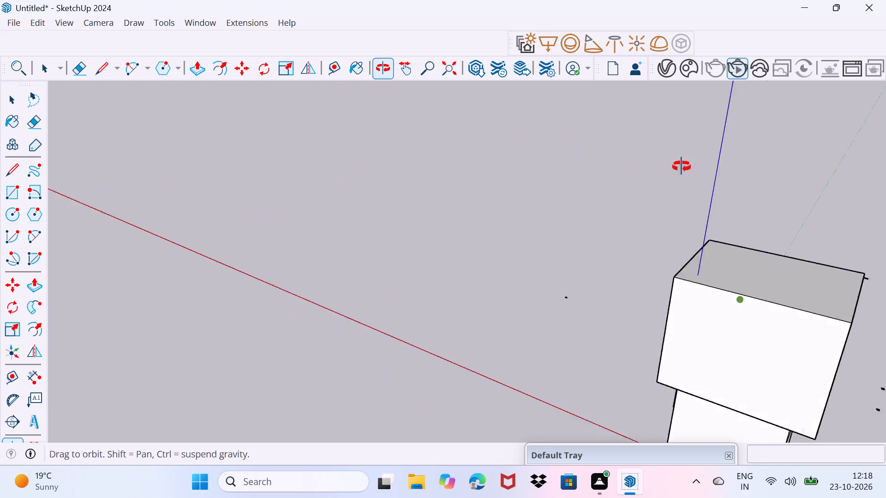
pyautogui.moveTo(682, 166); pyautogui.dragTo(885, 164, button='middle')
pyautogui.moveTo(802, 184); pyautogui.dragTo(815, 184, button='middle')
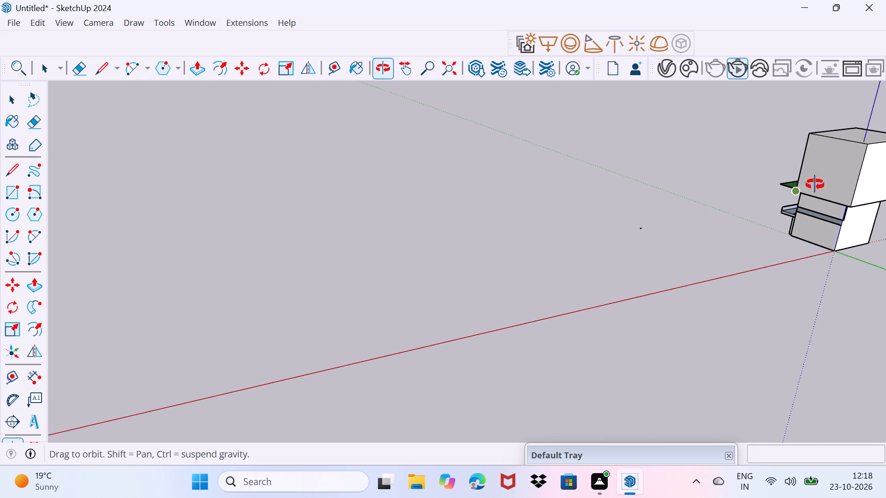
pyautogui.moveTo(815, 184); pyautogui.dragTo(885, 184, button='middle')
pyautogui.scroll(7, 852, 178)
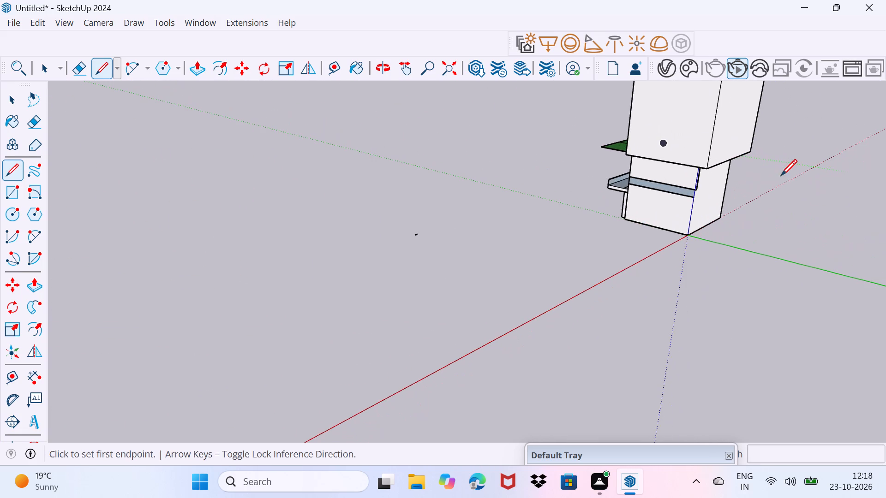
pyautogui.moveTo(780, 175); pyautogui.dragTo(885, 215, button='middle')
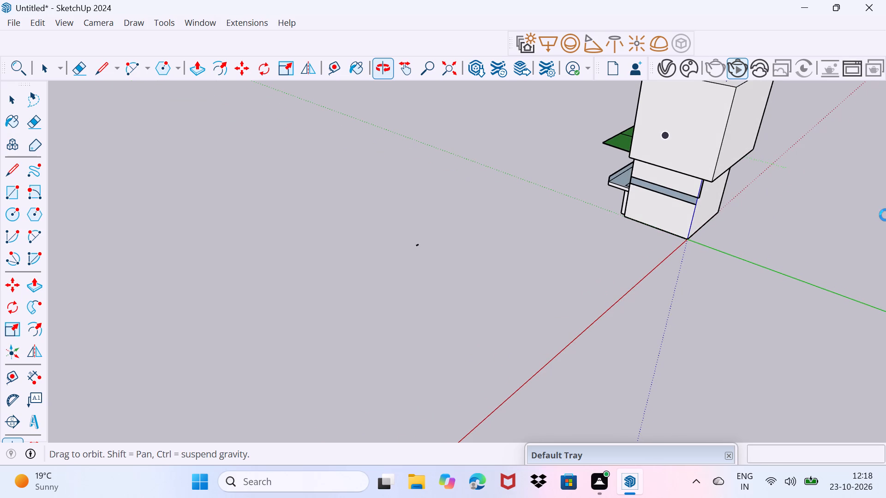
pyautogui.moveTo(885, 215); pyautogui.dragTo(239, 195, button='middle')
pyautogui.middleClick(239, 195)
pyautogui.moveTo(239, 195); pyautogui.dragTo(5, 486, button='middle')
pyautogui.scroll(-1, 241, 205)
pyautogui.moveTo(101, 446); pyautogui.dragTo(3, 446, button='middle')
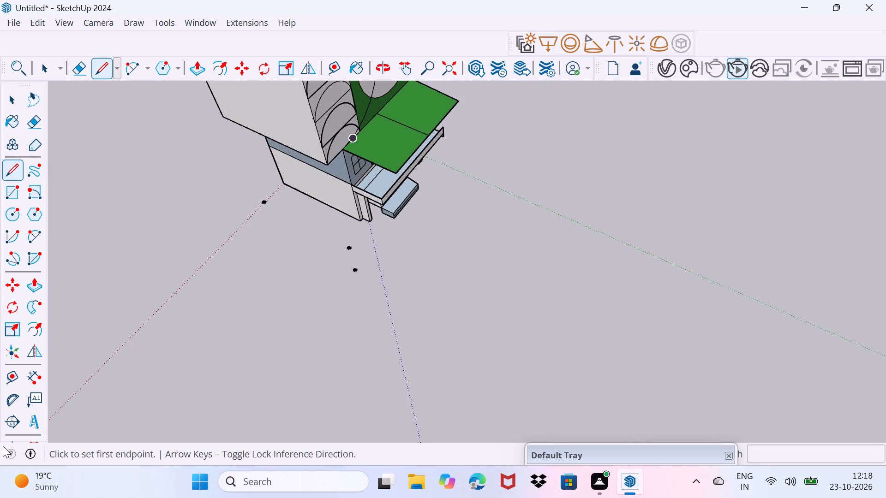
pyautogui.moveTo(3, 446); pyautogui.dragTo(2, 446, button='middle')
pyautogui.moveTo(266, 381); pyautogui.dragTo(205, 355, button='middle')
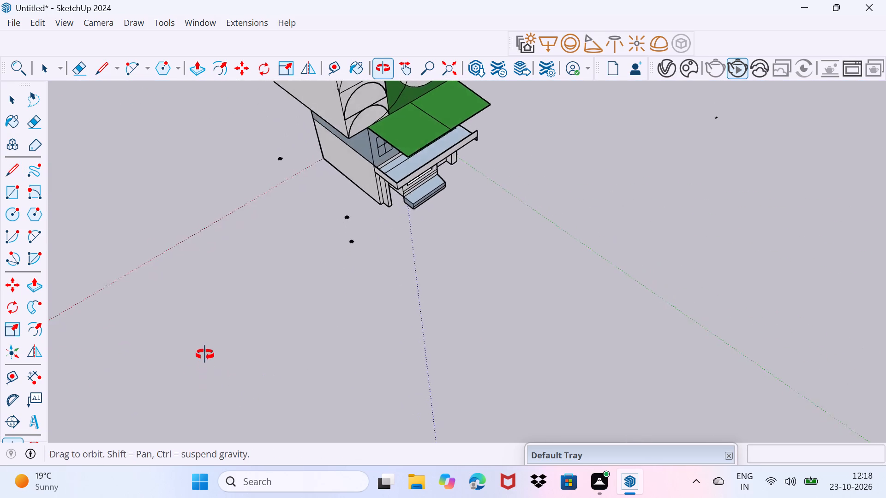
pyautogui.moveTo(205, 355); pyautogui.dragTo(154, 174, button='middle')
pyautogui.scroll(1, 181, 214)
pyautogui.moveTo(224, 490); pyautogui.dragTo(295, 405, button='middle')
pyautogui.moveTo(330, 408); pyautogui.dragTo(233, 438, button='middle')
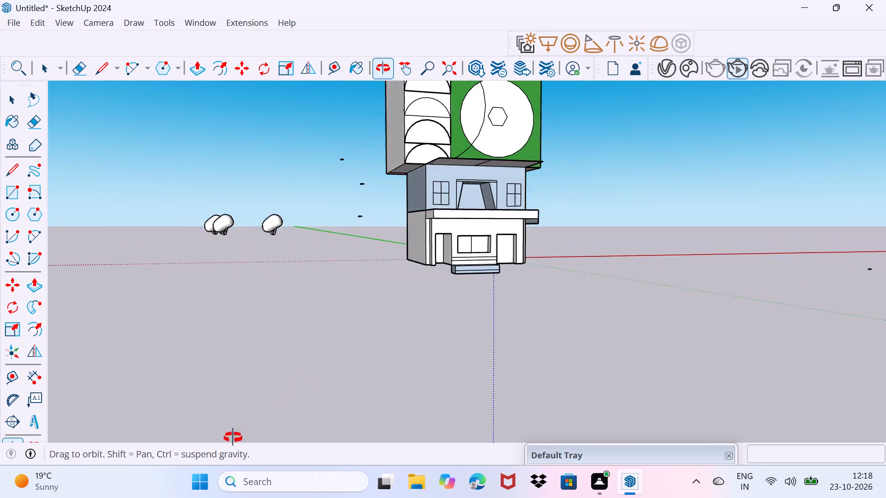
pyautogui.moveTo(233, 438); pyautogui.dragTo(202, 481, button='middle')
pyautogui.moveTo(766, 245); pyautogui.dragTo(694, 255, button='middle')
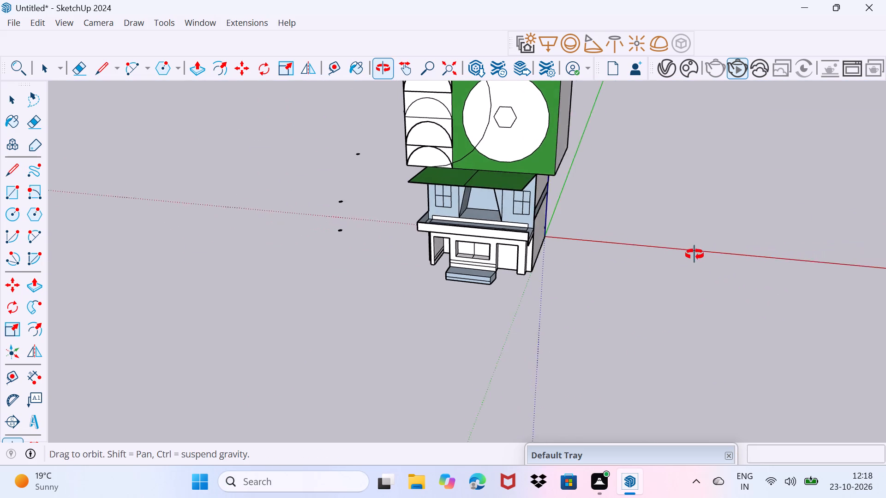
pyautogui.moveTo(694, 255); pyautogui.dragTo(693, 255, button='middle')
pyautogui.middleClick(696, 248)
pyautogui.scroll(3, 696, 248)
pyautogui.scroll(-8, 696, 248)
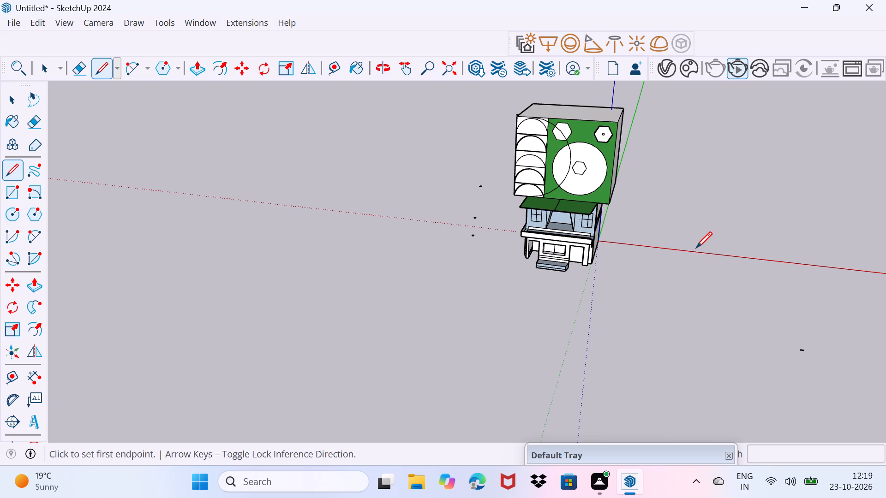
pyautogui.click(696, 248)
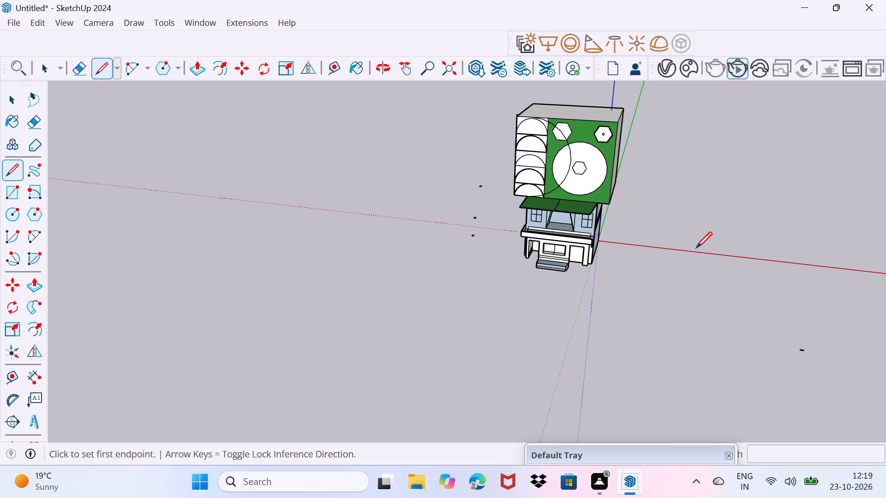
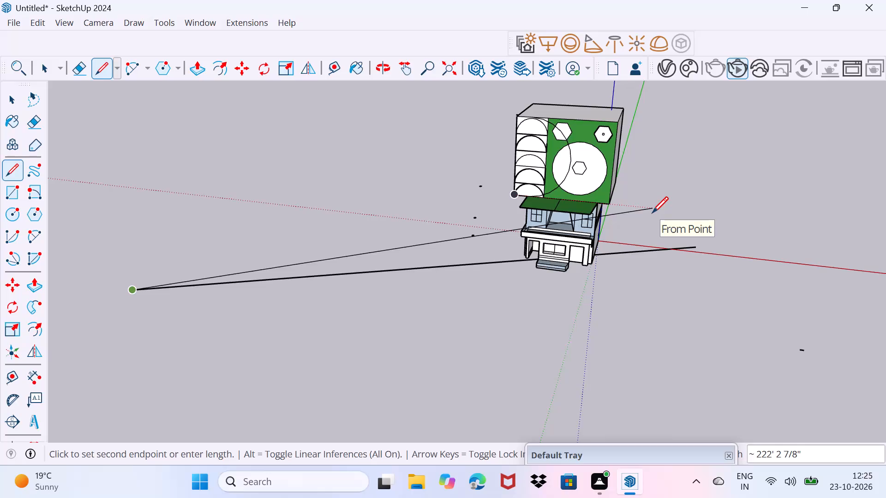
# Abandon the unfinished line and delete the long stray line running from the front of the house across the ground.
pyautogui.press('`')
pyautogui.press('Escape')
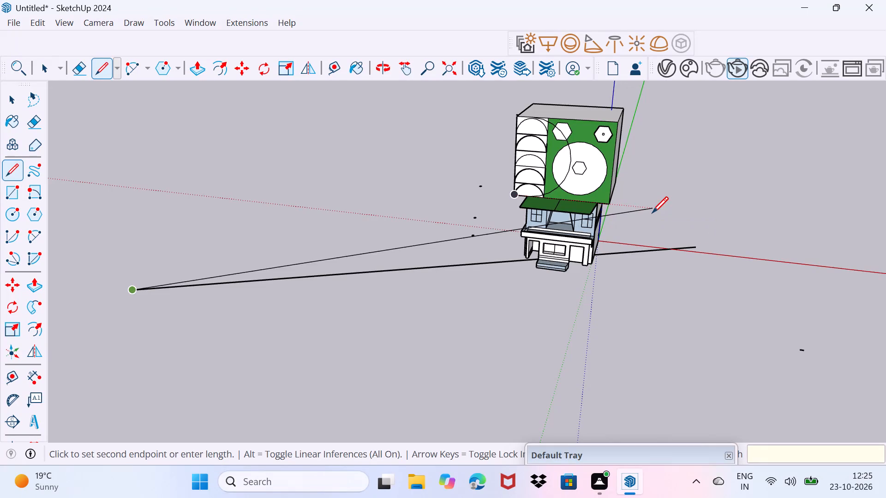
pyautogui.press('Escape')
pyautogui.scroll(3, 520, 273)
pyautogui.moveTo(508, 277); pyautogui.dragTo(583, 310, button='middle')
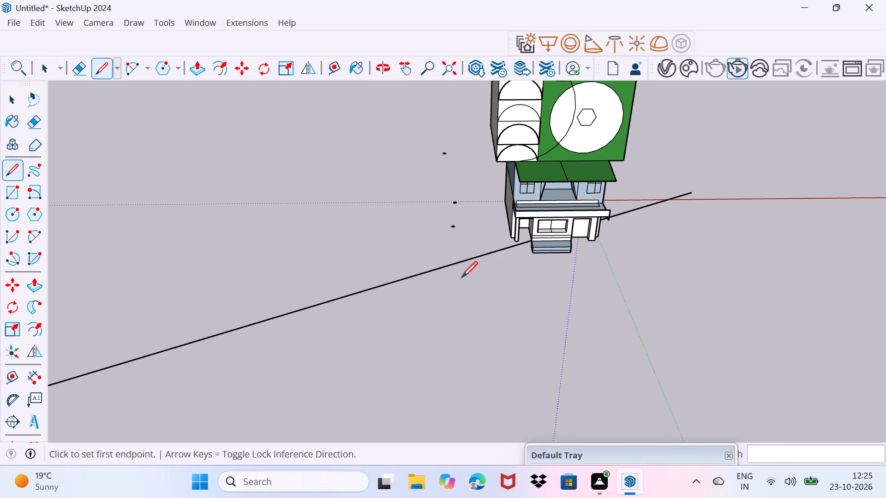
pyautogui.press('Escape')
pyautogui.press('Escape')
pyautogui.press('Escape')
pyautogui.press('Escape')
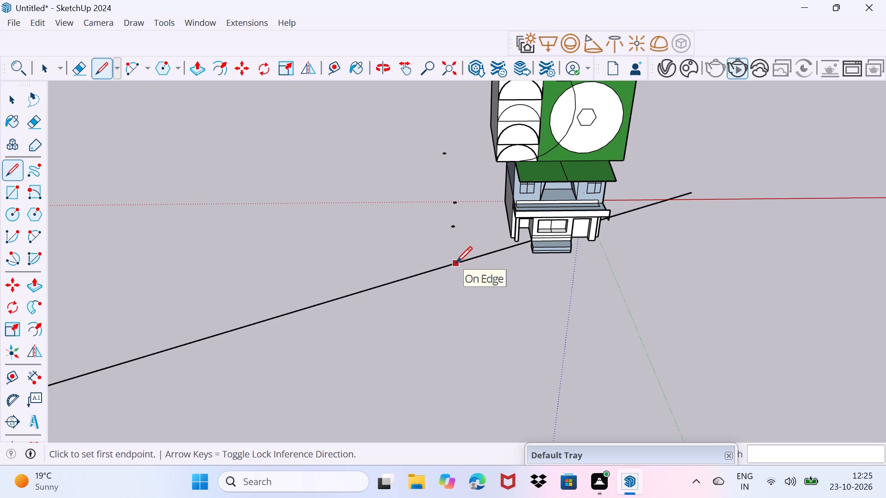
pyautogui.press('space')
pyautogui.press('space')
pyautogui.press('space')
pyautogui.click(456, 262)
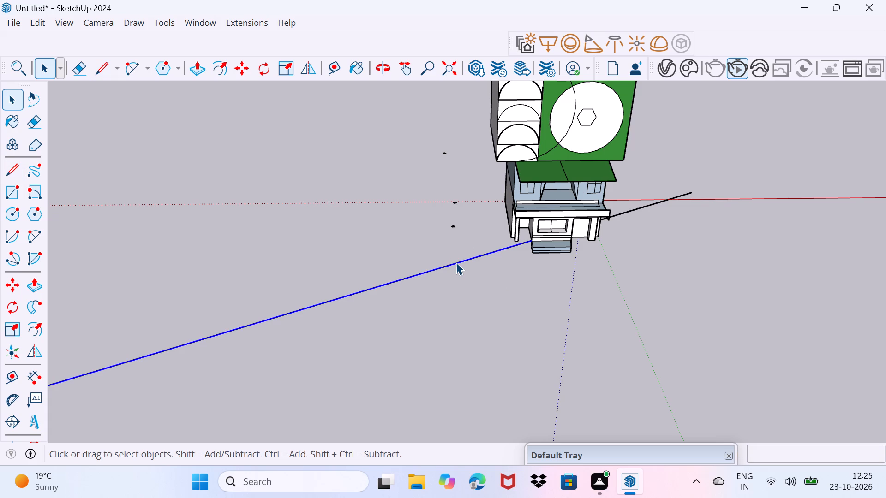
pyautogui.press('Delete')
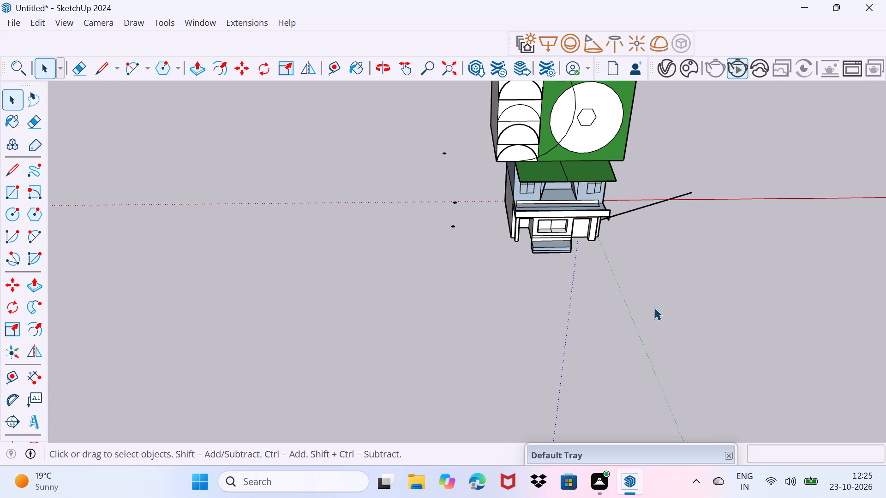
# Delete the three tiny stray objects beside the house, near the dotted part of the red axis.
pyautogui.scroll(-4, 644, 304)
pyautogui.moveTo(458, 117); pyautogui.dragTo(473, 159)
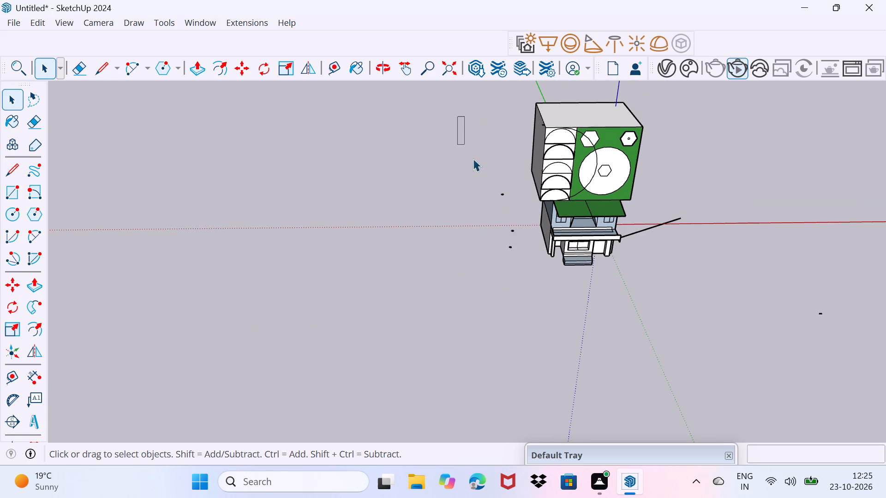
pyautogui.moveTo(473, 159); pyautogui.dragTo(748, 356)
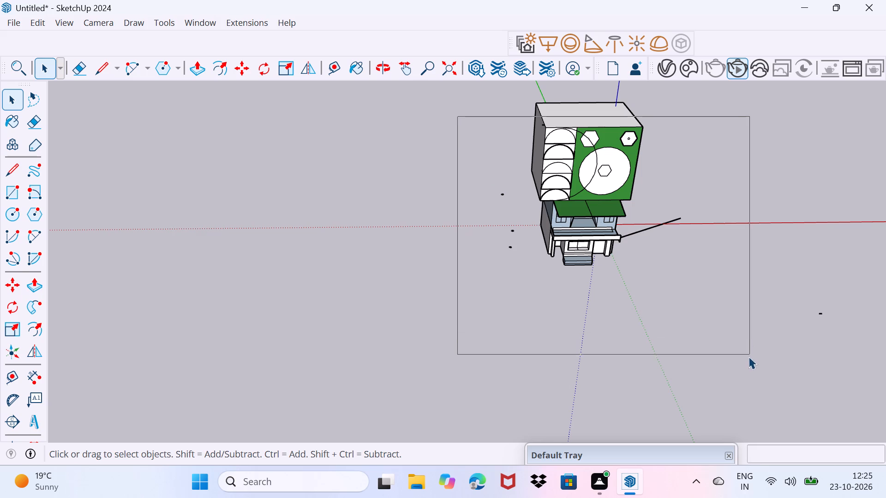
pyautogui.moveTo(748, 356); pyautogui.dragTo(507, 302)
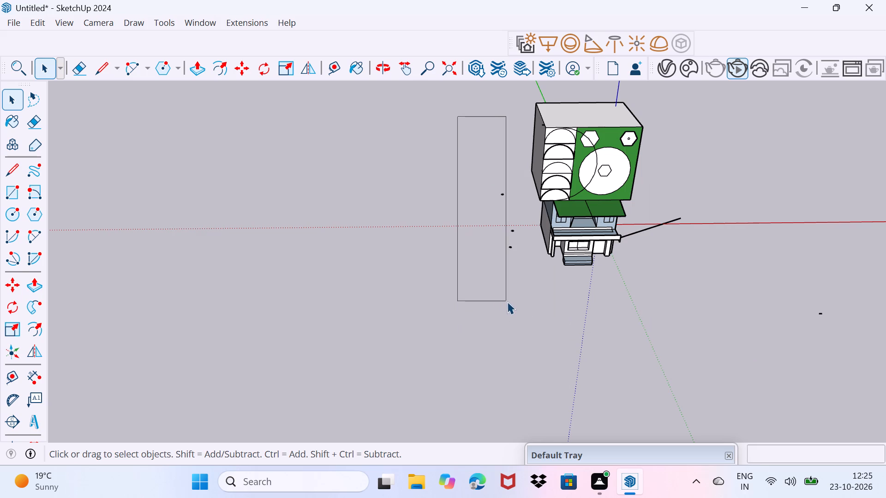
pyautogui.moveTo(507, 302); pyautogui.dragTo(527, 298)
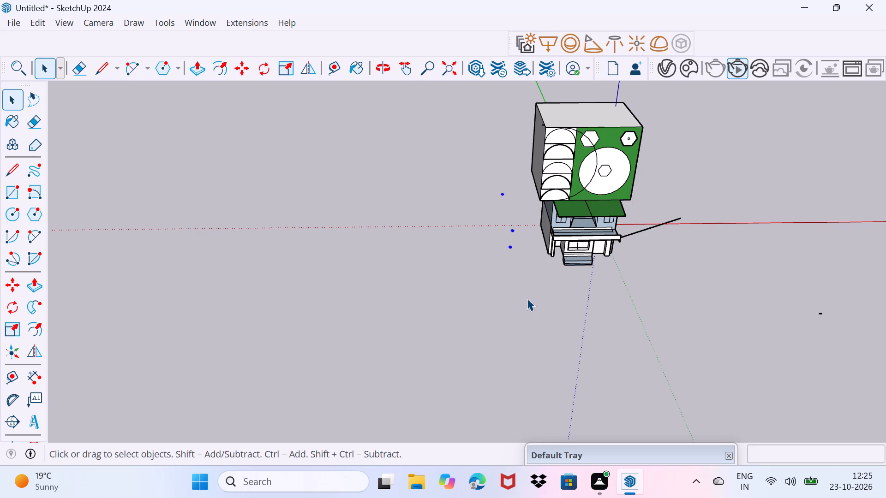
pyautogui.press('Delete')
# Delete the remaining stray line segment extending from the house's side wall across the red axis.
pyautogui.scroll(5, 651, 287)
pyautogui.moveTo(651, 287); pyautogui.dragTo(444, 260, button='middle')
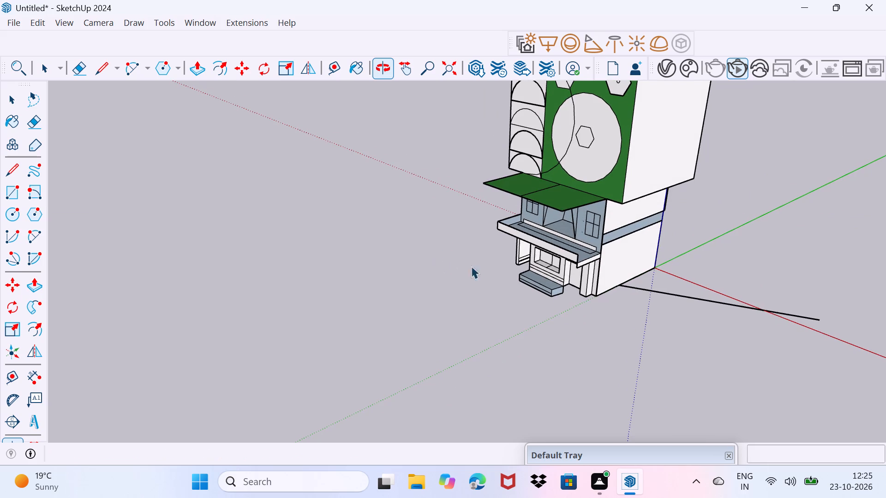
pyautogui.click(666, 292)
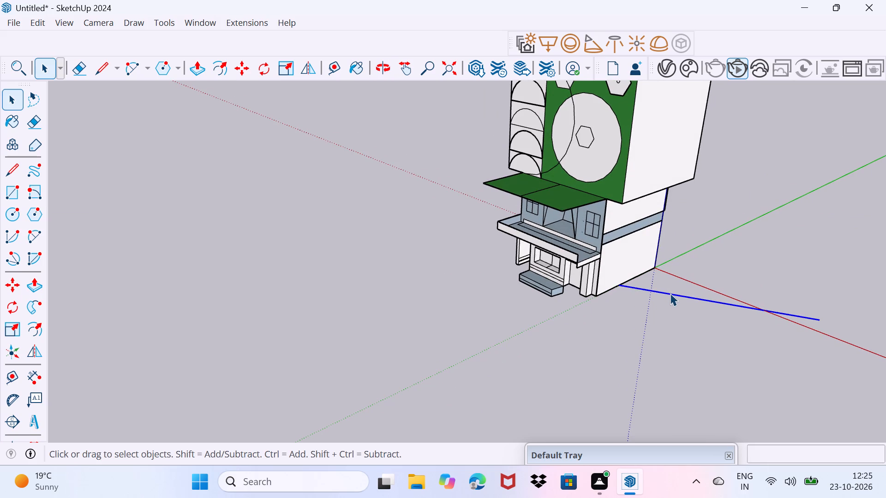
pyautogui.press('Delete')
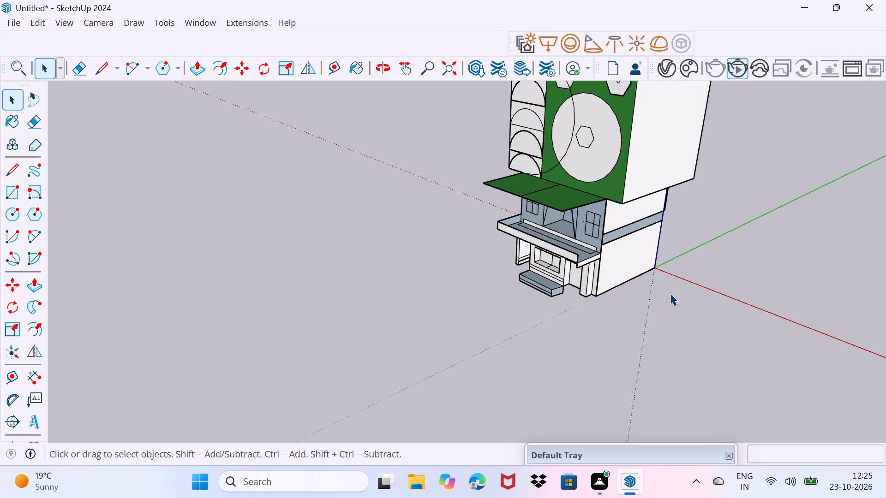
# Delete the three rounded, tree-like objects standing far behind the house.
pyautogui.scroll(-4, 666, 296)
pyautogui.moveTo(581, 310); pyautogui.dragTo(646, 356)
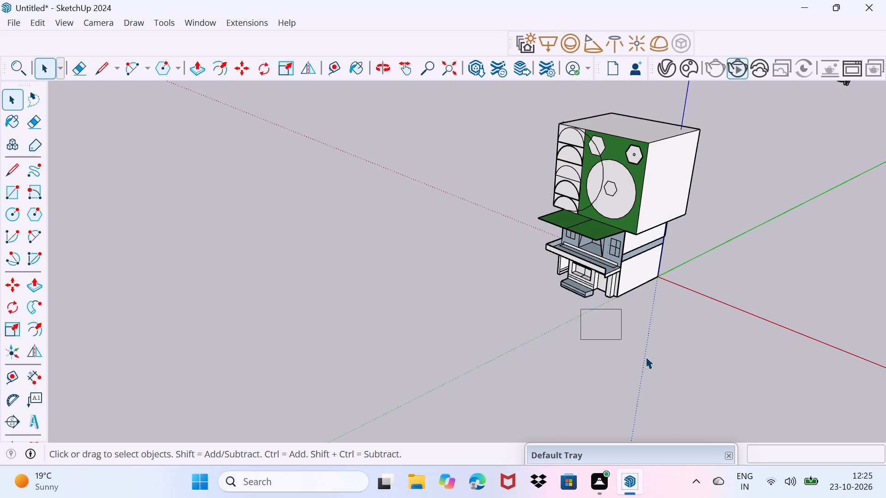
pyautogui.moveTo(646, 356); pyautogui.dragTo(651, 360)
pyautogui.moveTo(545, 330); pyautogui.dragTo(590, 346, button='middle')
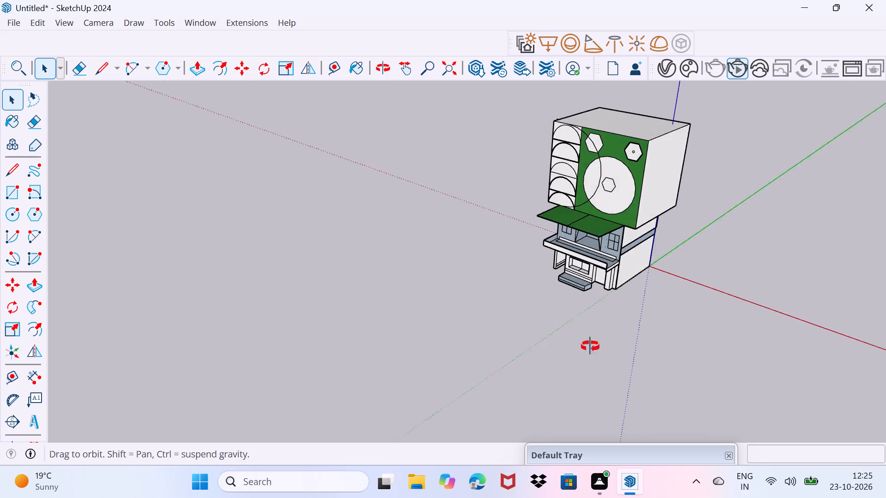
pyautogui.moveTo(590, 346); pyautogui.dragTo(799, 280, button='middle')
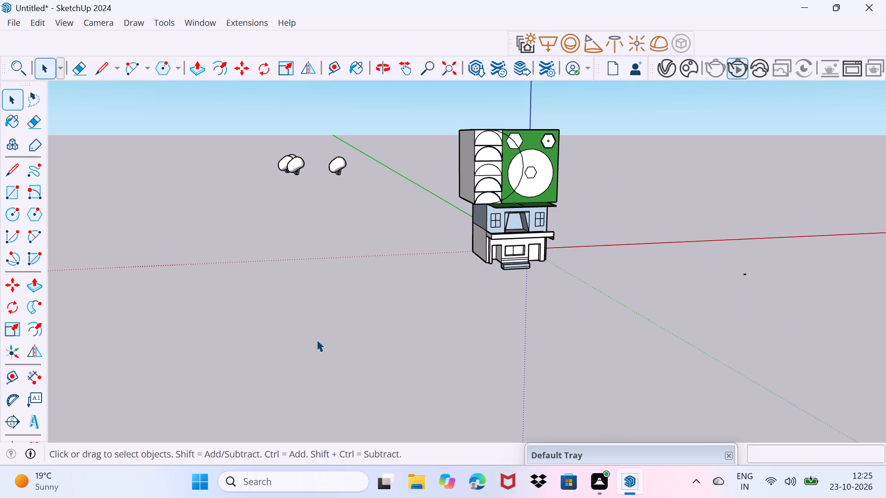
pyautogui.moveTo(241, 136); pyautogui.dragTo(296, 193)
pyautogui.moveTo(296, 193); pyautogui.dragTo(409, 241)
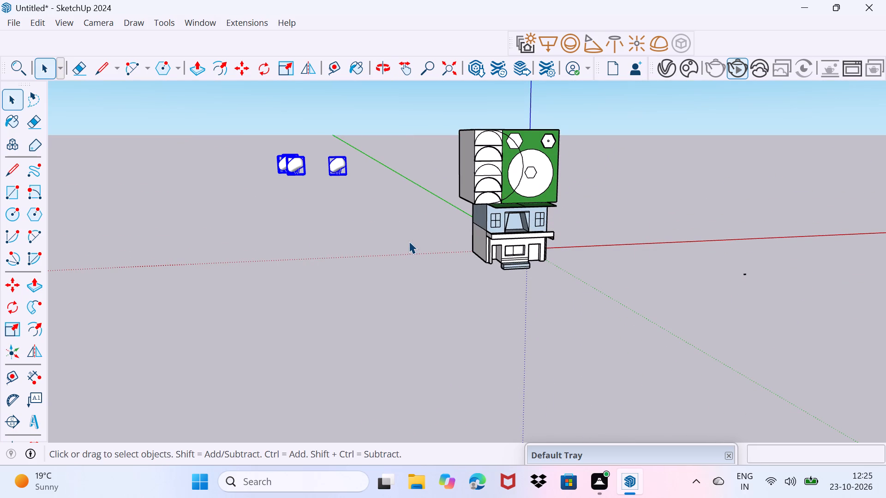
pyautogui.press('Delete')
# Draw a 40' by 50' rectangle flat on the ground, starting at the red axis in the open area beside the house.
pyautogui.scroll(1, 384, 236)
pyautogui.moveTo(504, 245); pyautogui.dragTo(498, 247, button='middle')
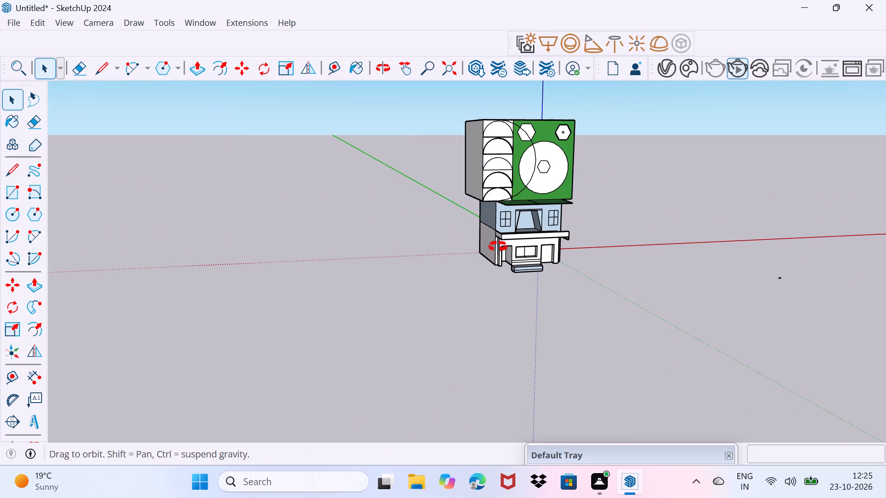
pyautogui.moveTo(498, 247); pyautogui.dragTo(407, 255, button='middle')
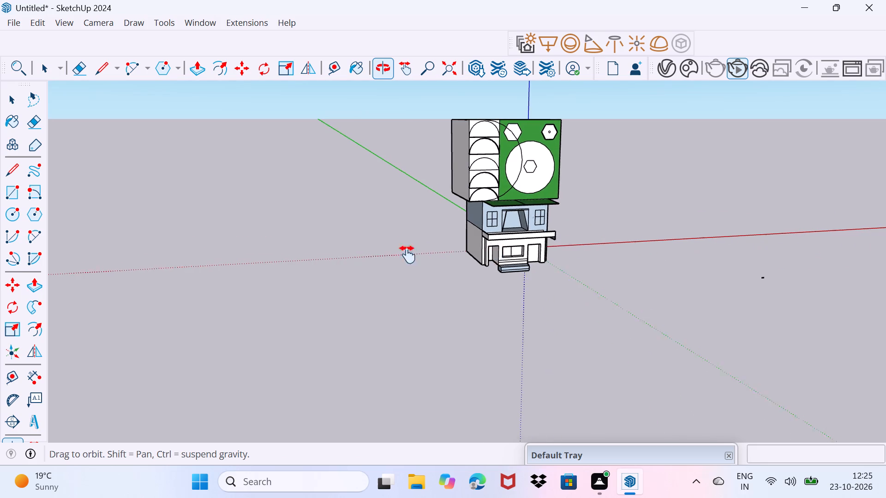
pyautogui.moveTo(407, 255); pyautogui.dragTo(237, 275, button='middle')
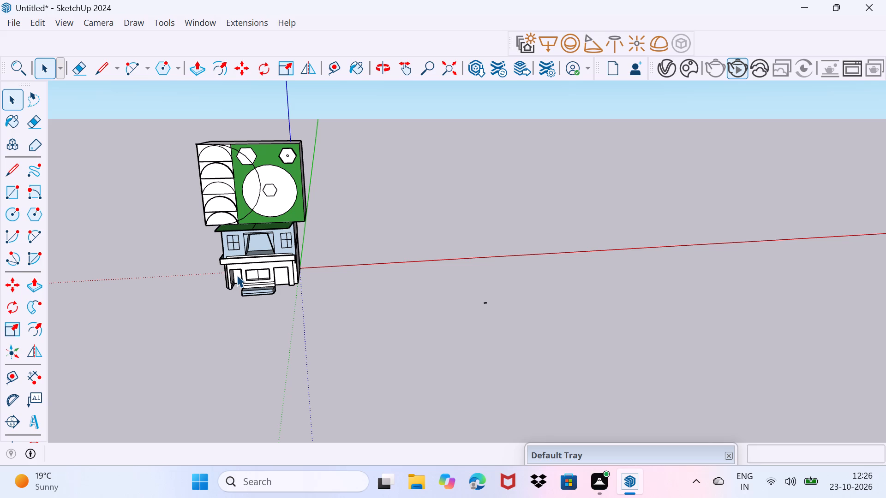
pyautogui.moveTo(248, 216); pyautogui.dragTo(41, 278, button='middle')
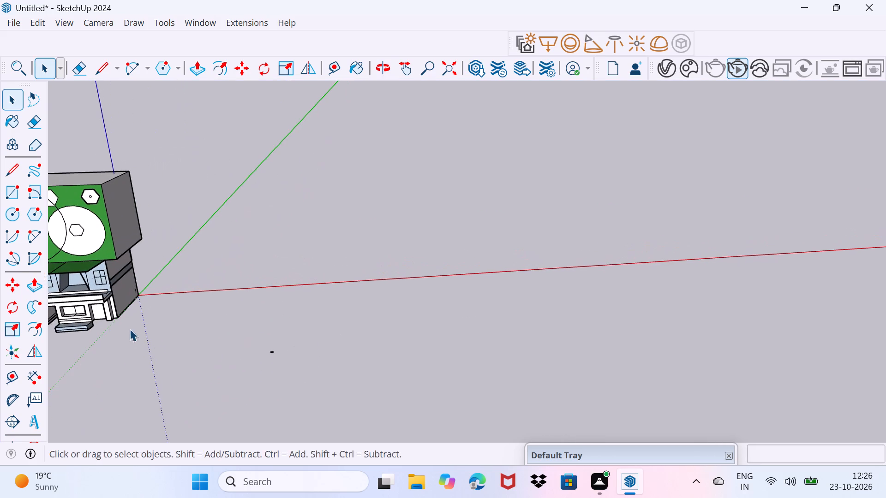
pyautogui.moveTo(166, 335); pyautogui.dragTo(318, 276, button='middle')
pyautogui.scroll(-2, 317, 278)
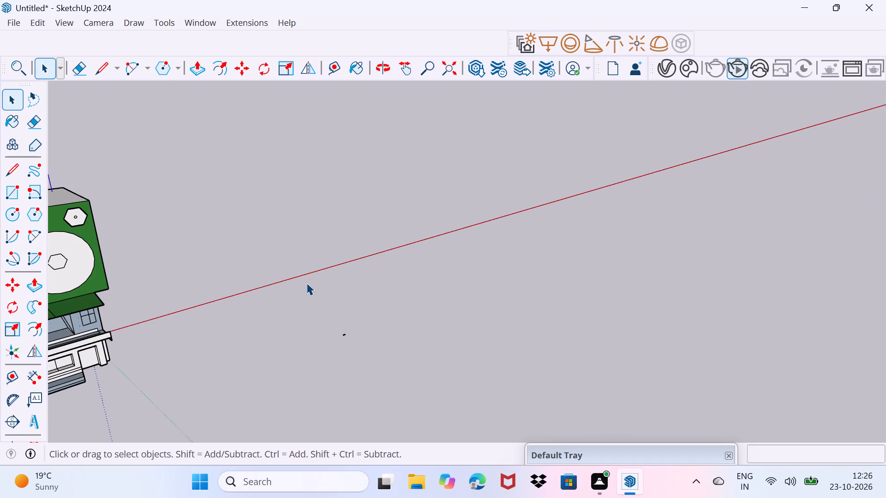
pyautogui.press('r')
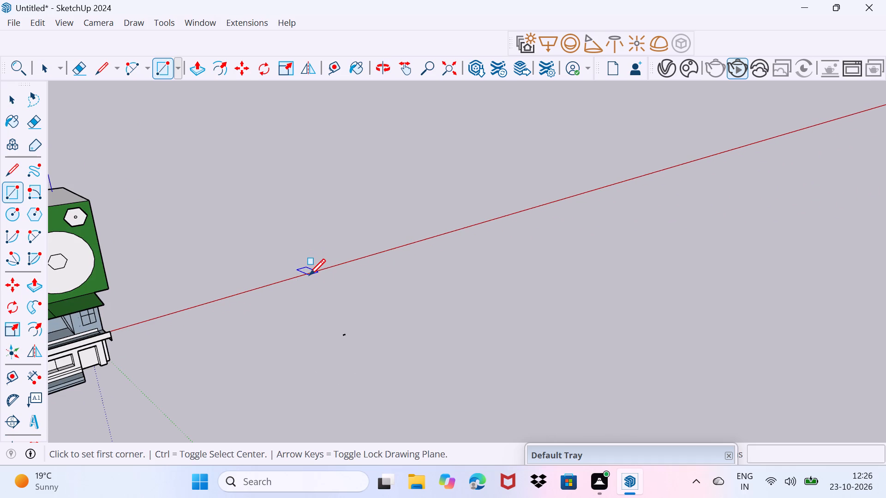
pyautogui.click(309, 275)
pyautogui.scroll(1, 375, 164)
pyautogui.moveTo(370, 181); pyautogui.dragTo(353, 230, button='middle')
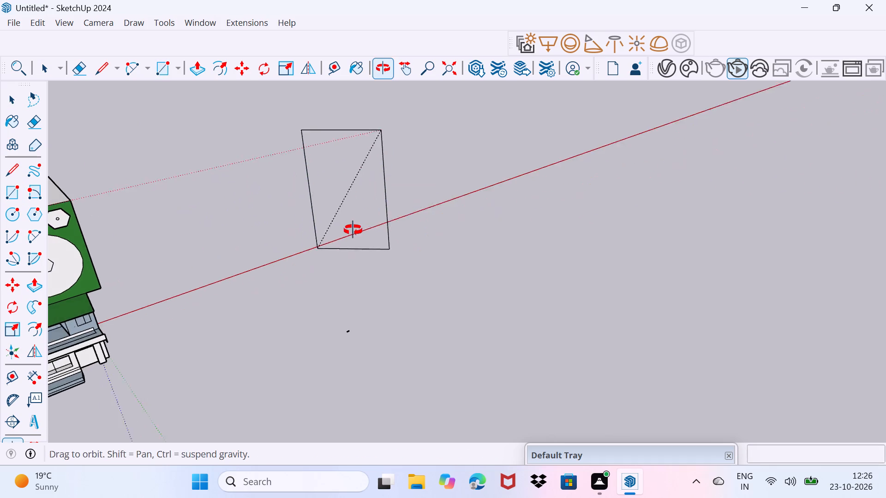
pyautogui.moveTo(353, 230); pyautogui.dragTo(350, 240, button='middle')
pyautogui.moveTo(378, 152); pyautogui.dragTo(323, 242, button='middle')
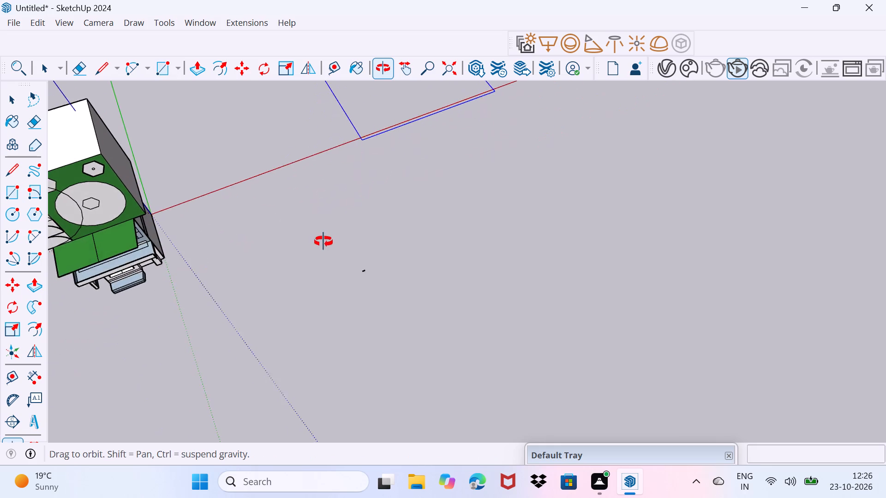
pyautogui.moveTo(323, 242); pyautogui.dragTo(272, 398, button='middle')
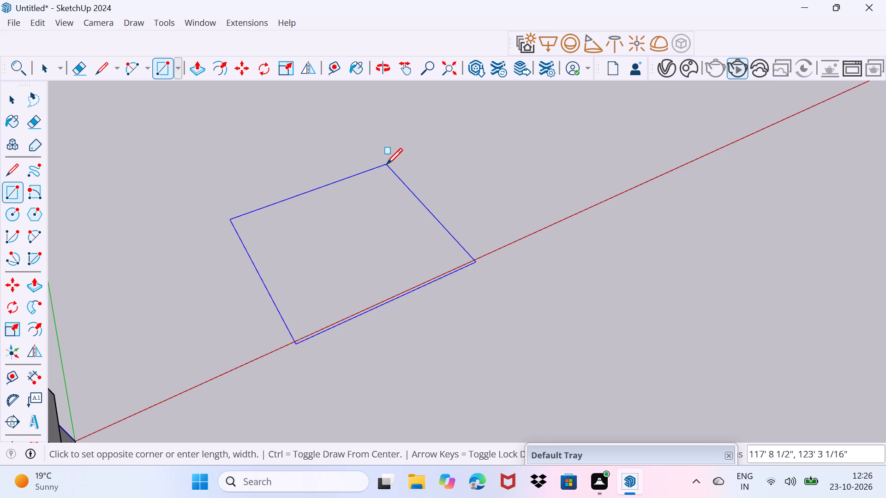
pyautogui.press('4')
pyautogui.press('0')
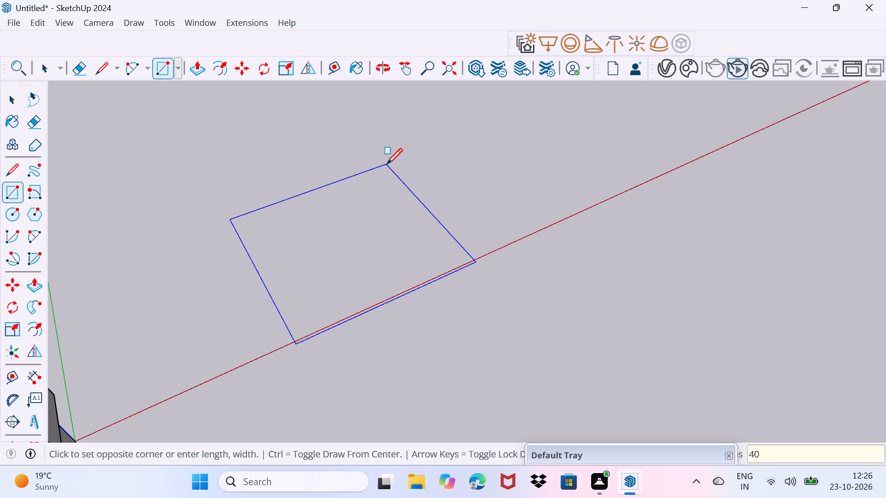
pyautogui.press("'")
pyautogui.press(',')
pyautogui.press('5')
pyautogui.write("-'")
pyautogui.press('BackSpace')
pyautogui.press('BackSpace')
pyautogui.press('0')
pyautogui.press("'")
pyautogui.press('Return')
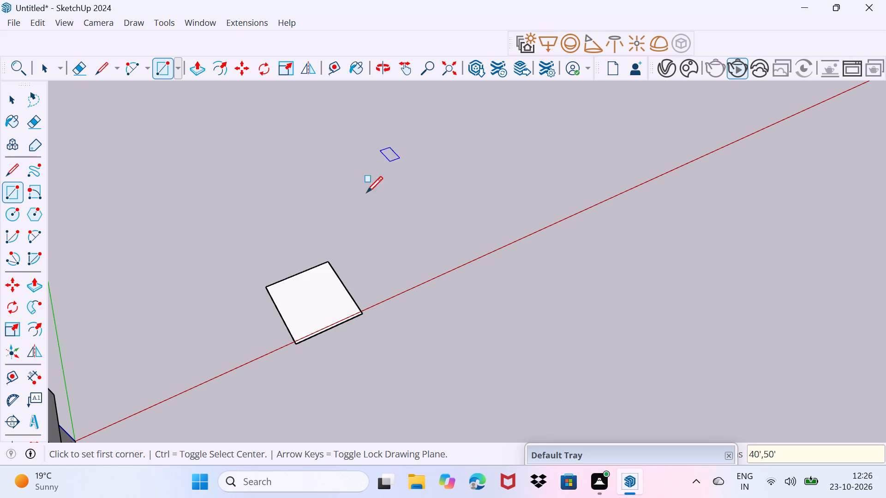
# Push/Pull the 40' by 50' ground rectangle up 10' to form the lower storey.
pyautogui.scroll(2, 326, 318)
pyautogui.moveTo(323, 327); pyautogui.dragTo(311, 265, button='middle')
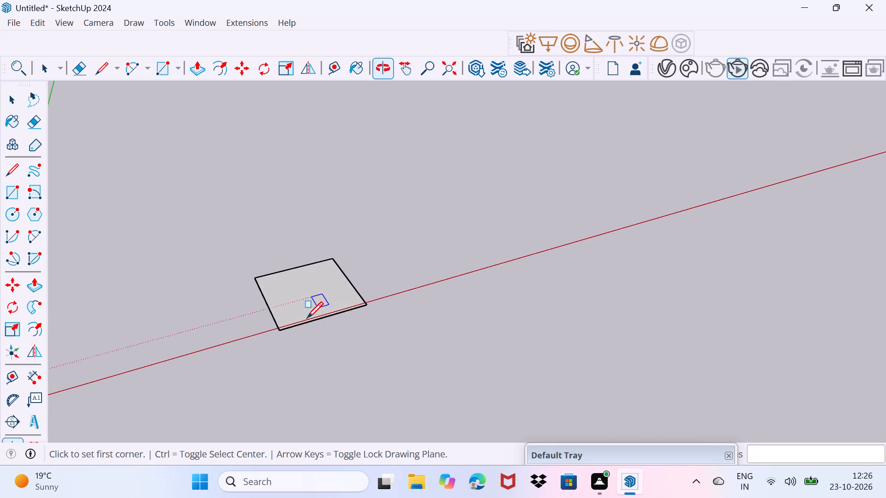
pyautogui.scroll(4, 306, 318)
pyautogui.press('space')
pyautogui.press('space')
pyautogui.press('space')
pyautogui.press('space')
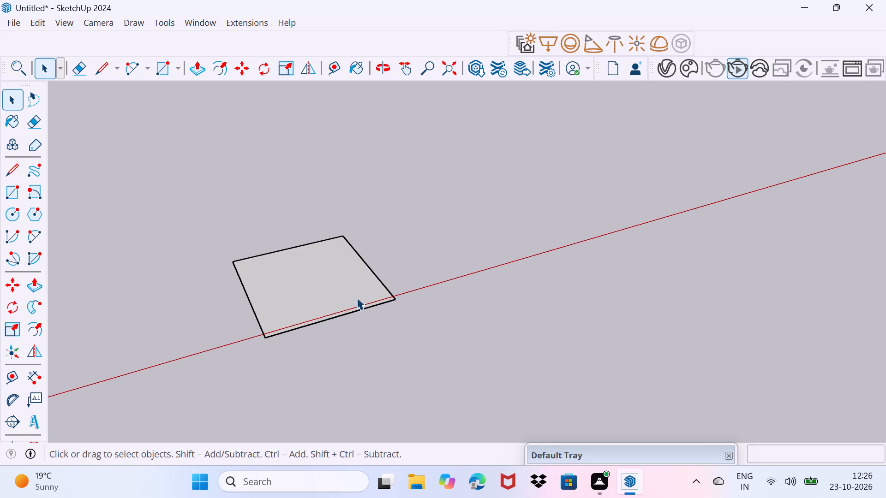
pyautogui.scroll(5, 292, 284)
pyautogui.click(286, 331)
pyautogui.moveTo(380, 332); pyautogui.dragTo(322, 349, button='middle')
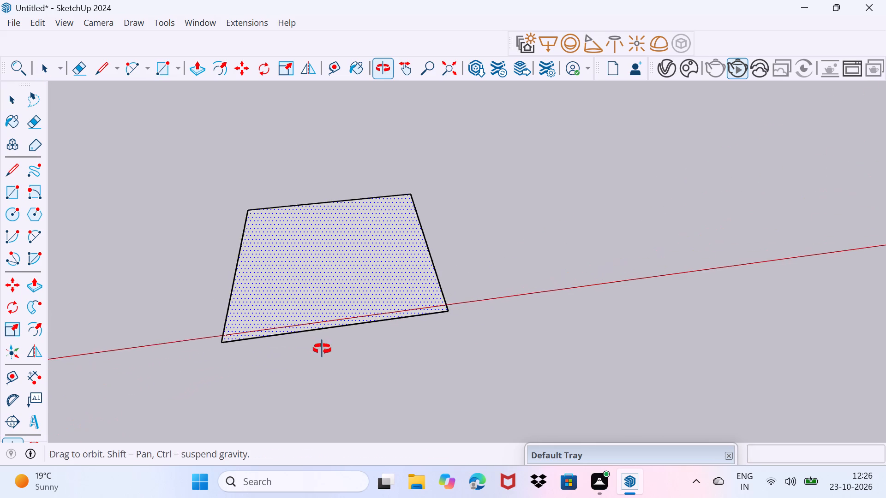
pyautogui.moveTo(322, 349); pyautogui.dragTo(330, 353, button='middle')
pyautogui.scroll(1, 330, 353)
pyautogui.press('p')
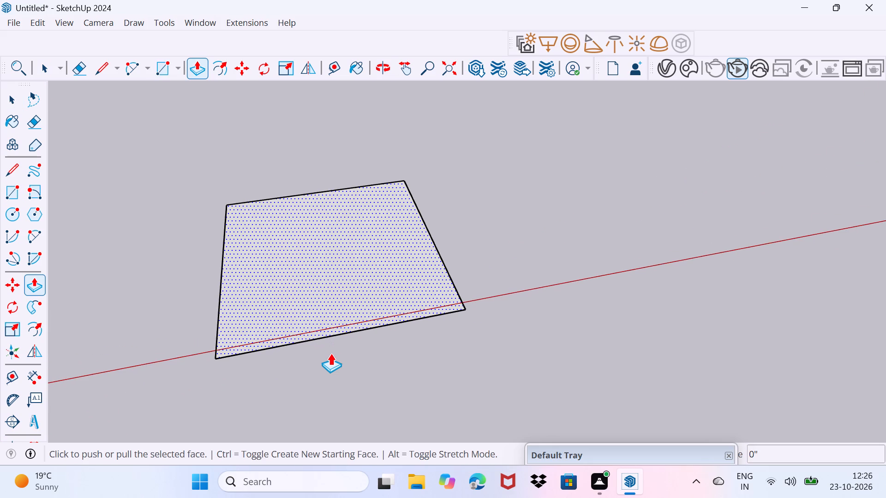
pyautogui.press('Return')
pyautogui.click(339, 323)
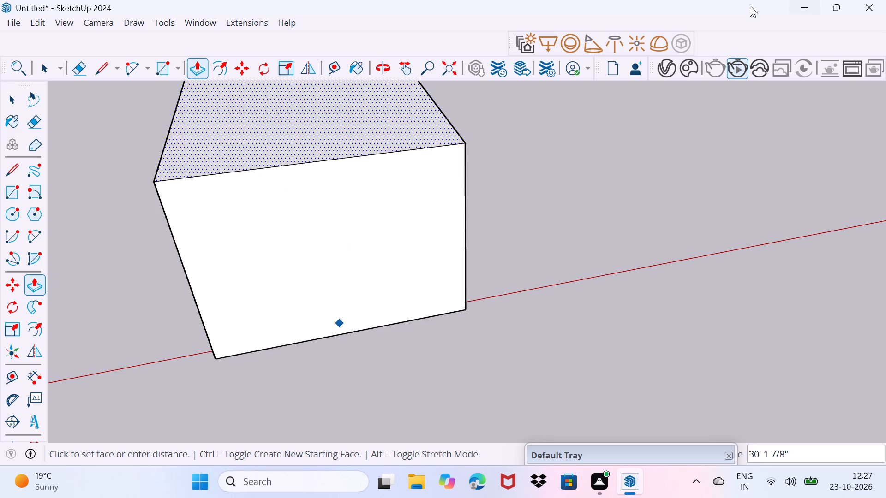
pyautogui.scroll(-2, 454, 134)
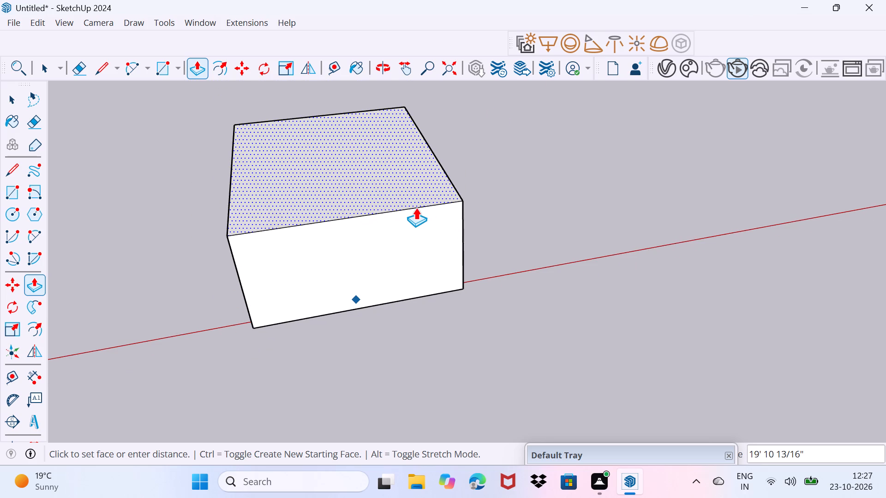
pyautogui.write("10'")
pyautogui.press('Return')
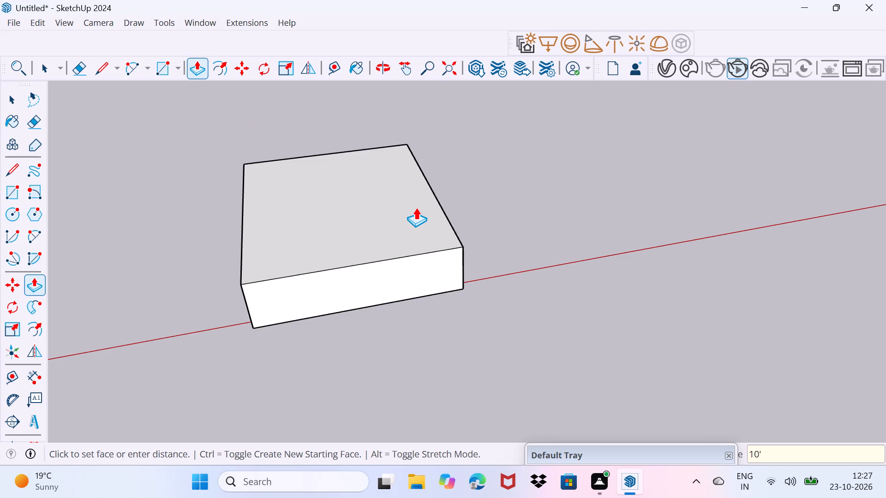
# Pull the block's top face up another 10' from a new starting face, forming a separate second storey.
pyautogui.click(399, 254)
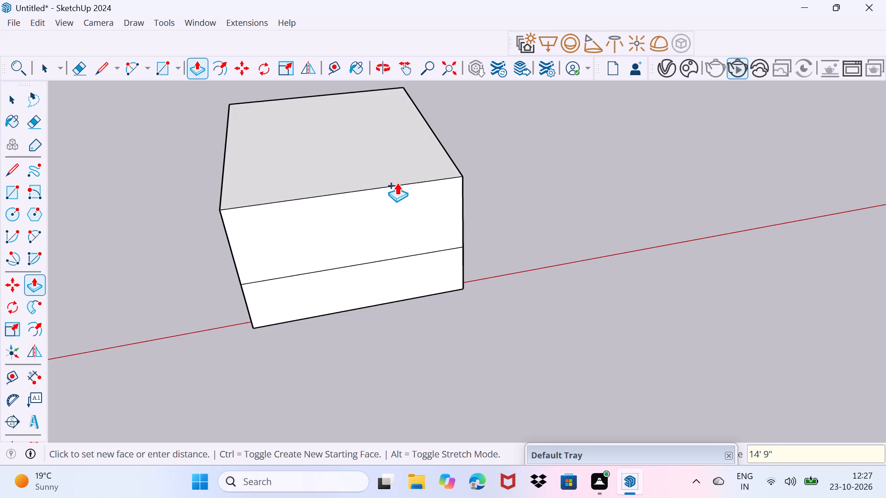
pyautogui.write("10'")
pyautogui.press('Return')
pyautogui.press('space')
# Draw a rectangle about 23' by 22'6" on the roof, starting at the front corner nearest the existing house.
pyautogui.moveTo(363, 284); pyautogui.dragTo(359, 251, button='middle')
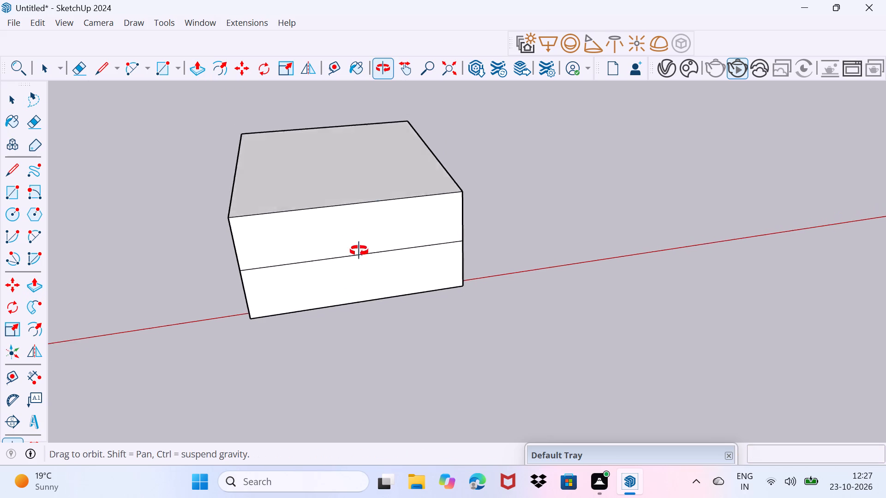
pyautogui.moveTo(359, 251); pyautogui.dragTo(365, 206, button='middle')
pyautogui.scroll(2, 320, 289)
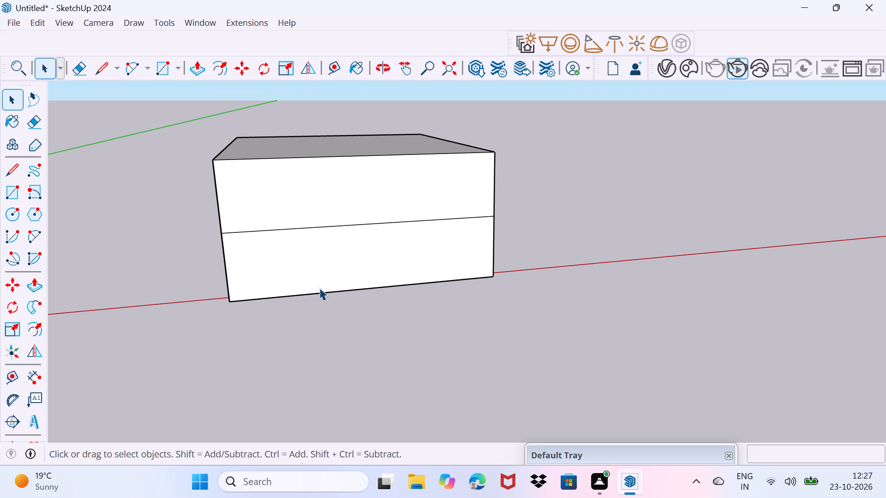
pyautogui.scroll(-2, 351, 255)
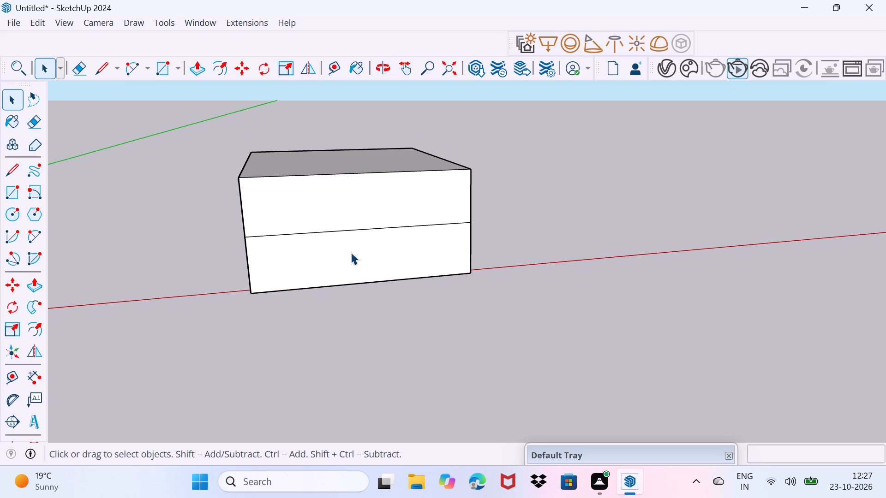
pyautogui.keyDown('shift'); pyautogui.moveTo(351, 252); pyautogui.dragTo(379, 360, button='middle'); pyautogui.keyUp('shift')
pyautogui.keyDown('shift'); pyautogui.moveTo(366, 325); pyautogui.dragTo(389, 370, button='middle'); pyautogui.keyUp('shift')
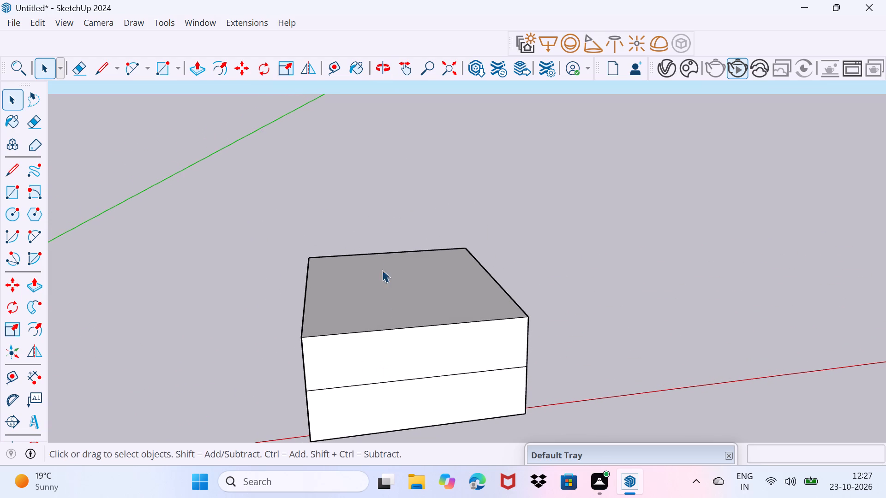
pyautogui.click(369, 289)
pyautogui.scroll(3, 332, 324)
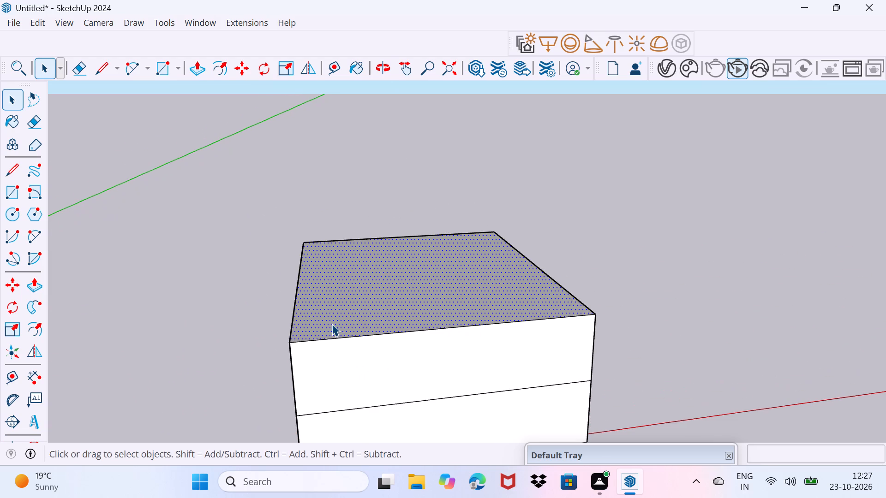
pyautogui.moveTo(331, 326); pyautogui.dragTo(342, 309)
pyautogui.scroll(4, 312, 330)
pyautogui.moveTo(313, 330); pyautogui.dragTo(290, 359, button='middle')
pyautogui.press('r')
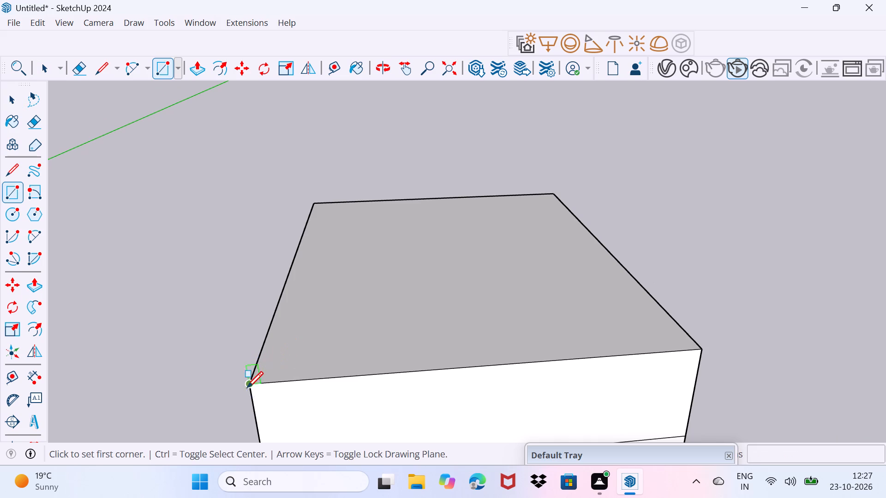
pyautogui.click(246, 387)
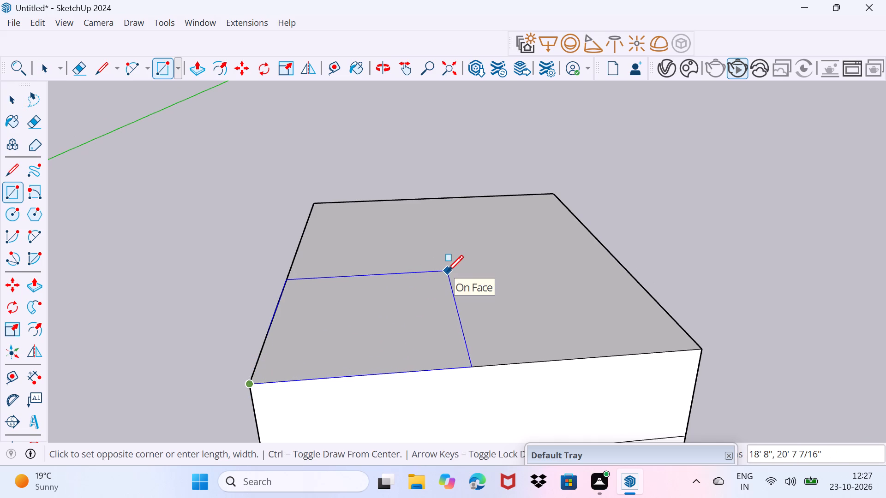
pyautogui.click(482, 263)
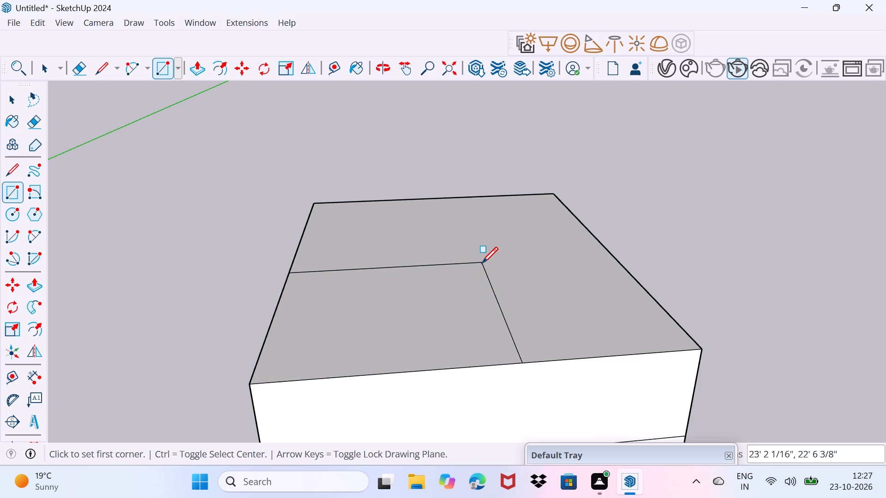
# Pull the new roof rectangle up 10' from a new starting face to form a partial third storey.
pyautogui.press('space')
pyautogui.click(447, 320)
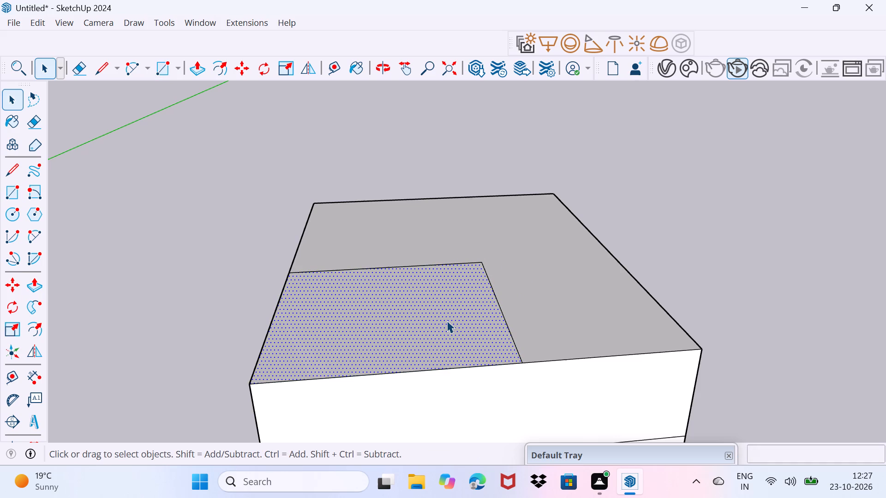
pyautogui.press('p')
pyautogui.click(447, 320)
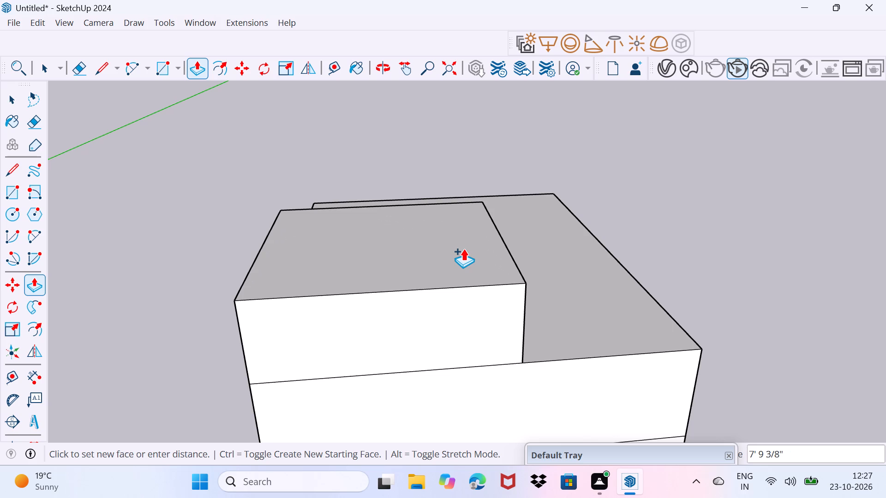
pyautogui.press('1')
pyautogui.write("0'")
pyautogui.press('Return')
pyautogui.press('space')
# Draw a 20' vertical line down the front wall from the third storey's lower inner corner to the bottom edge.
pyautogui.moveTo(507, 361); pyautogui.dragTo(443, 300, button='middle')
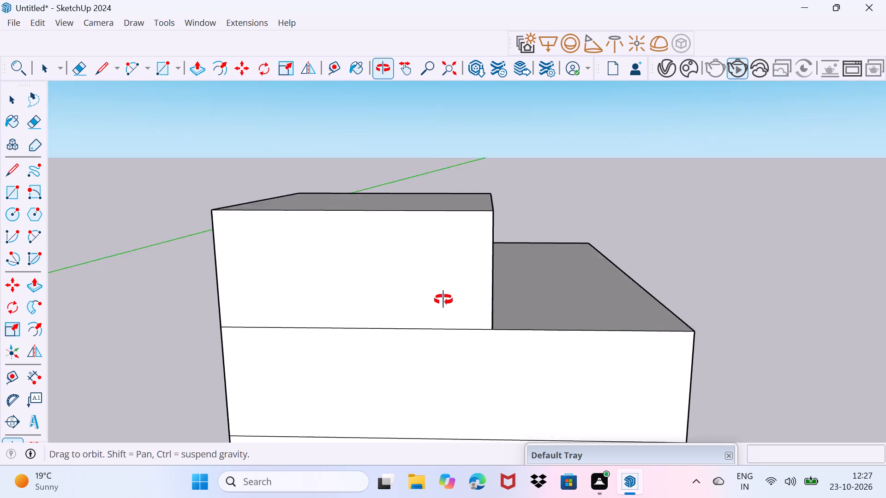
pyautogui.moveTo(443, 300); pyautogui.dragTo(435, 301, button='middle')
pyautogui.scroll(-1, 435, 301)
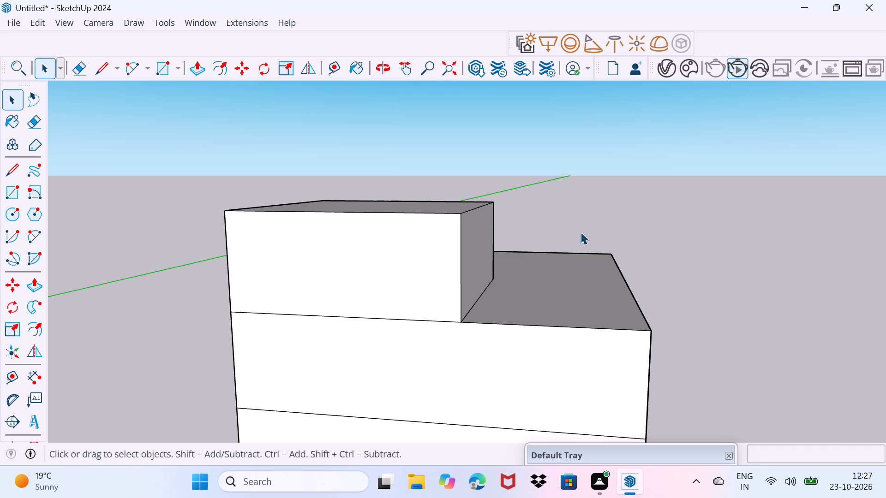
pyautogui.scroll(-3, 581, 234)
pyautogui.moveTo(537, 273); pyautogui.dragTo(591, 270, button='middle')
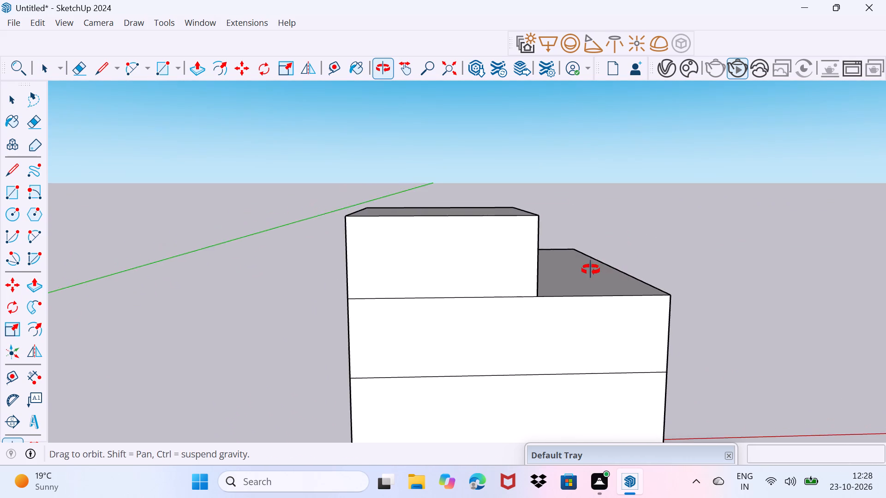
pyautogui.moveTo(591, 270); pyautogui.dragTo(597, 250, button='middle')
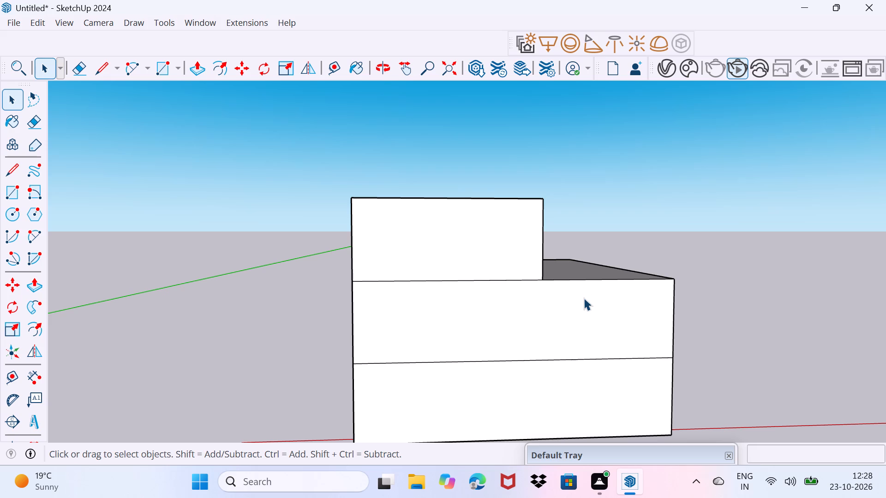
pyautogui.moveTo(583, 355); pyautogui.dragTo(581, 321, button='middle')
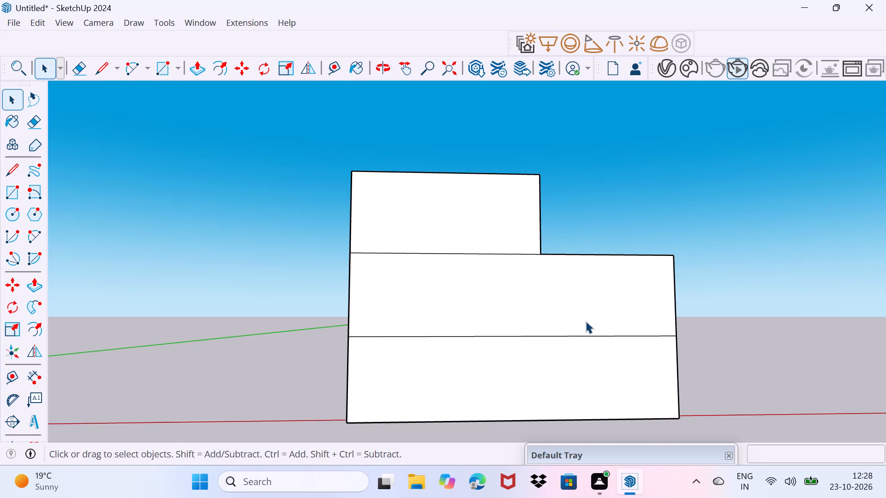
pyautogui.press('l')
pyautogui.click(537, 258)
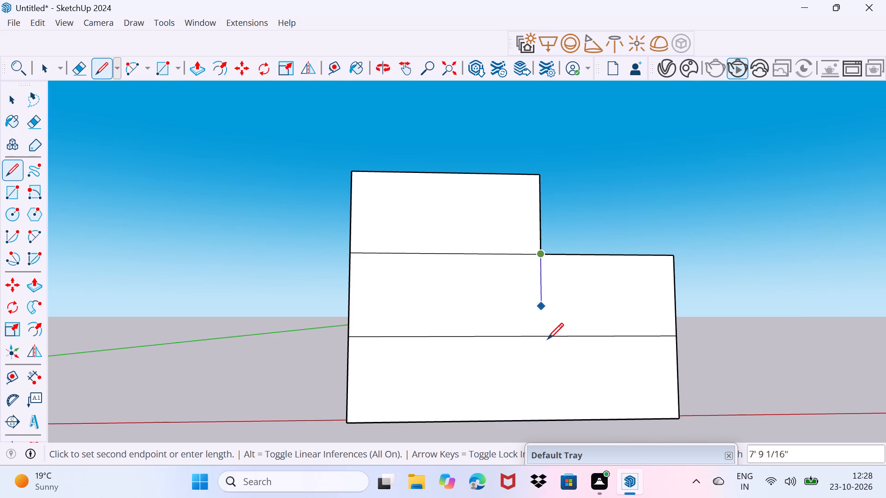
pyautogui.click(544, 423)
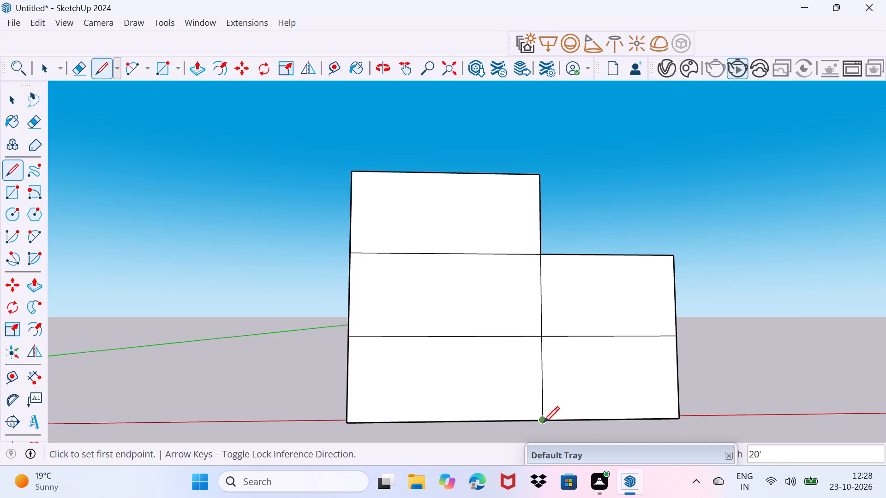
pyautogui.press('space')
# Pull the second storey's side wall, on the lower-roofed end of the building, slightly outward.
pyautogui.moveTo(665, 312); pyautogui.dragTo(551, 344, button='middle')
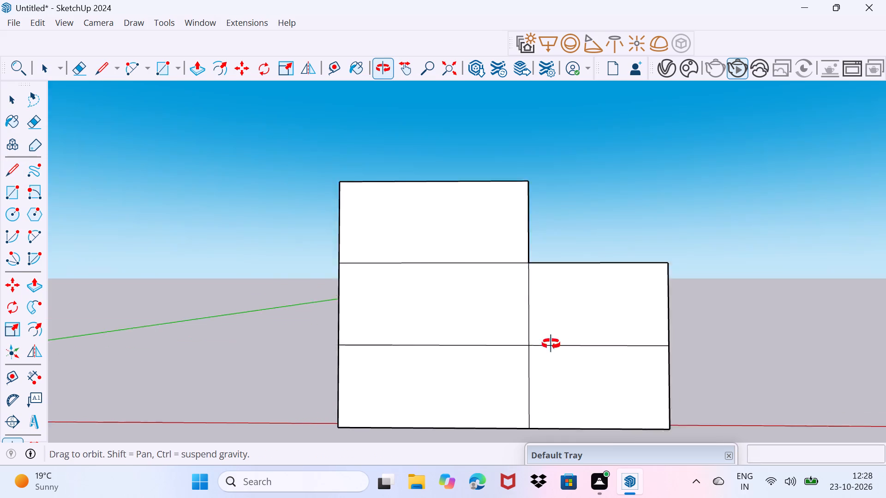
pyautogui.moveTo(551, 344); pyautogui.dragTo(481, 350, button='middle')
pyautogui.click(569, 345)
pyautogui.press('p')
pyautogui.click(569, 345)
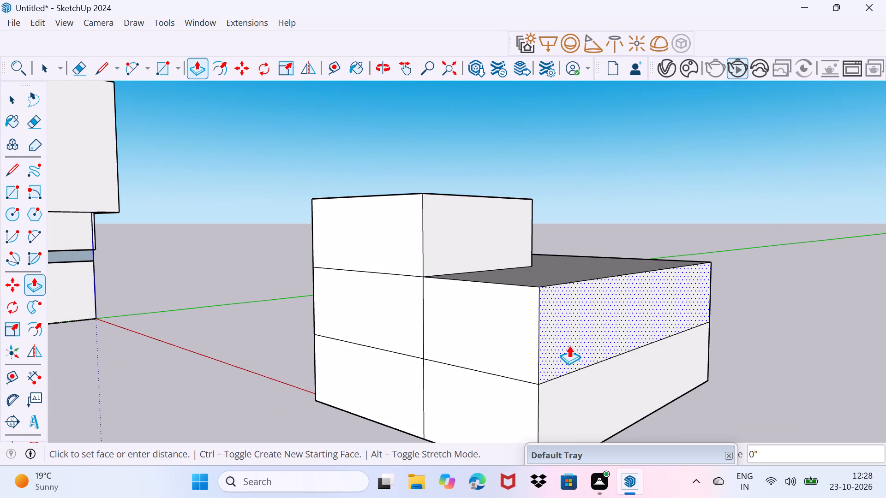
pyautogui.click(586, 352)
pyautogui.press('space')
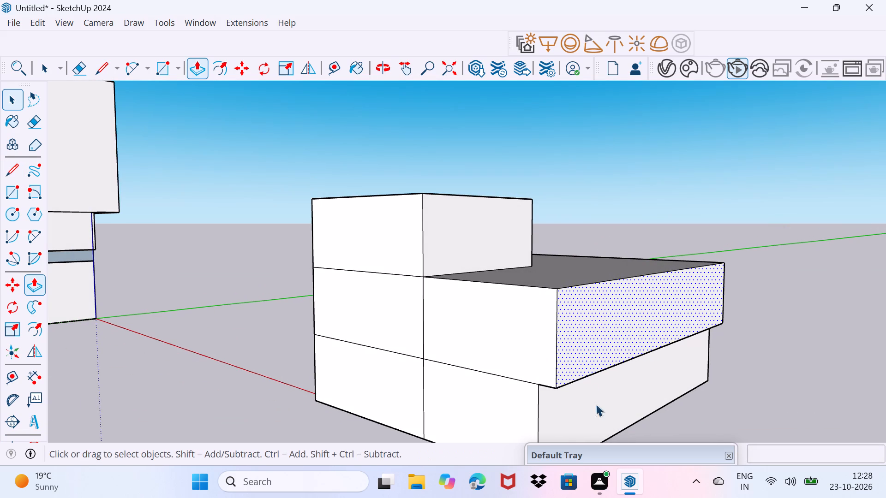
# Pull the ground storey's side wall outward until it is flush with the second storey's side wall above.
pyautogui.click(596, 417)
pyautogui.press('p')
pyautogui.click(596, 413)
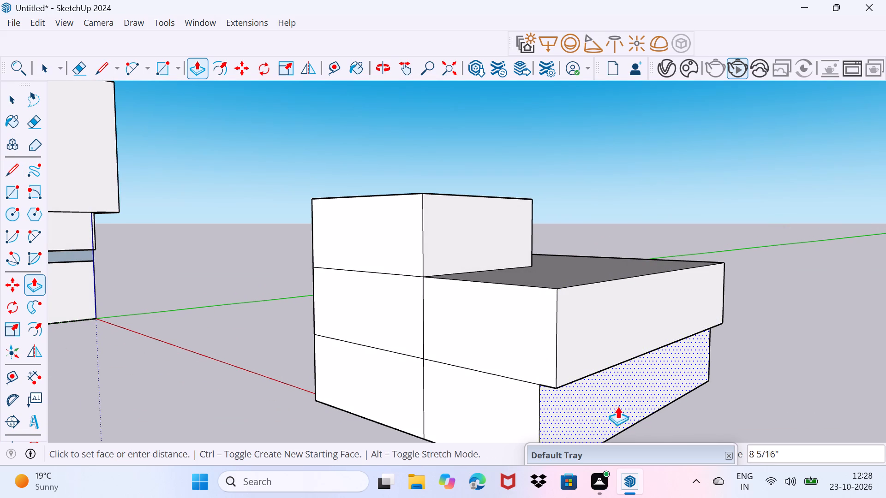
pyautogui.click(647, 323)
pyautogui.press('space')
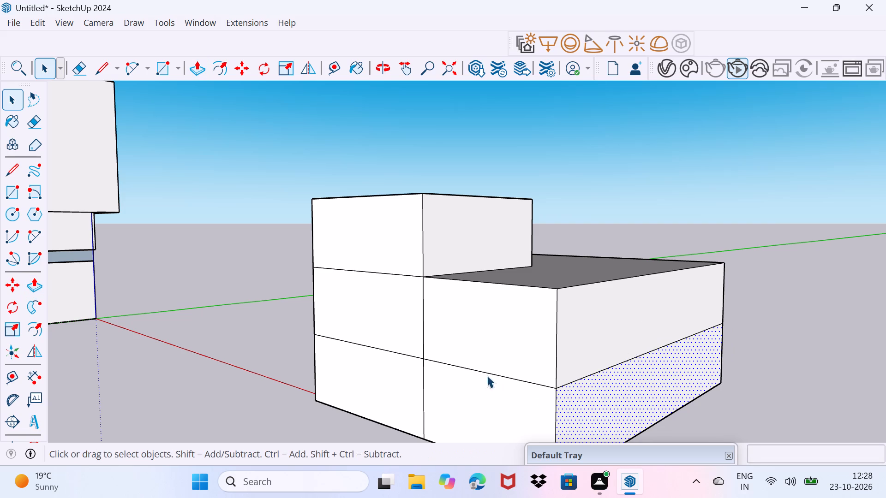
# Push the second storey's front wall on the lower-roofed end inward by about 20' with Push/Pull.
pyautogui.scroll(3, 487, 368)
pyautogui.moveTo(483, 379); pyautogui.dragTo(527, 330)
pyautogui.moveTo(495, 350); pyautogui.dragTo(672, 308, button='middle')
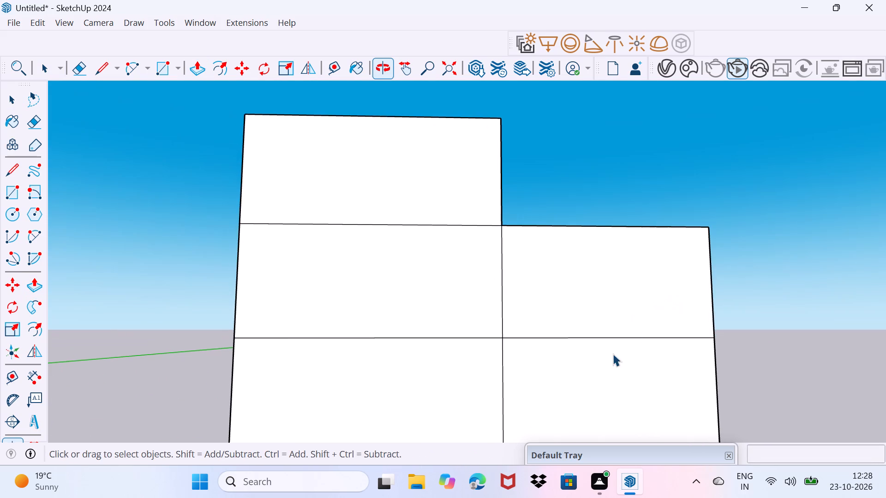
pyautogui.moveTo(617, 282); pyautogui.dragTo(625, 311, button='middle')
pyautogui.click(600, 324)
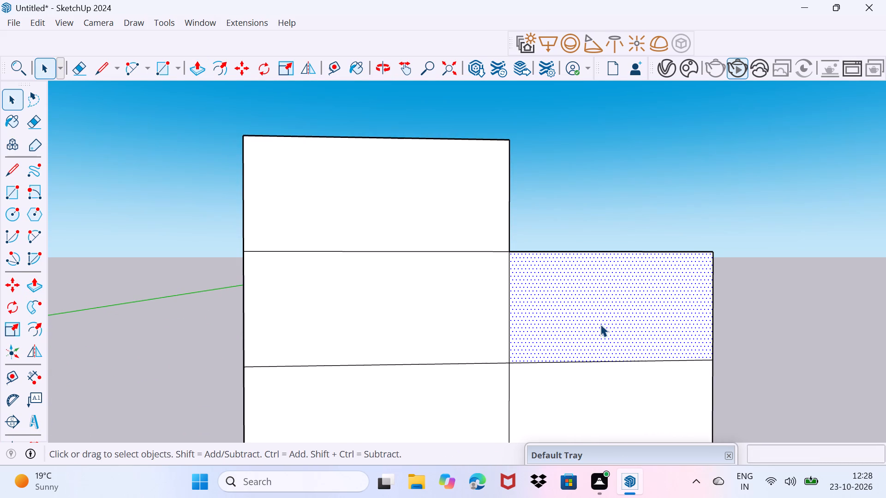
pyautogui.press('p')
pyautogui.click(600, 324)
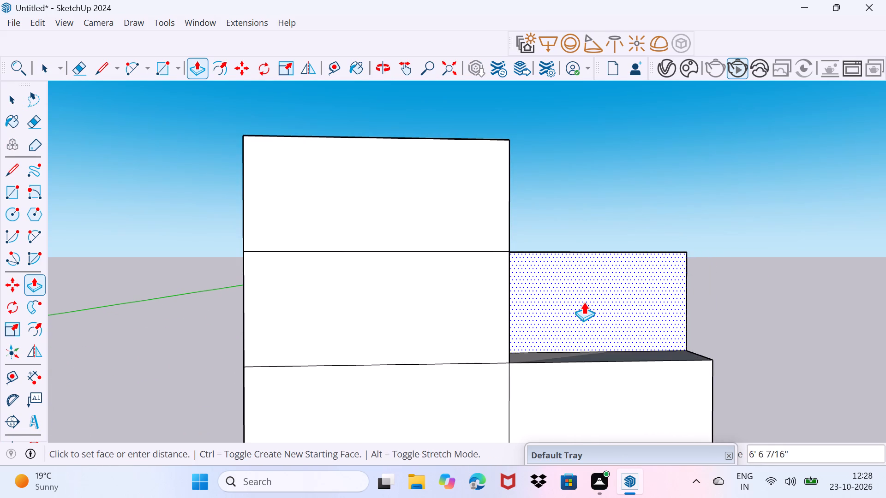
pyautogui.moveTo(583, 302); pyautogui.dragTo(465, 358, button='middle')
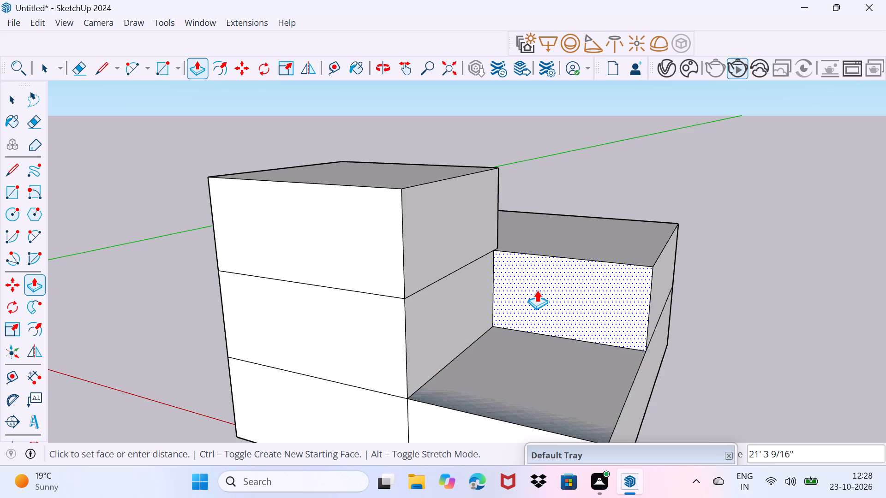
pyautogui.click(536, 291)
# Push the ground storey's front wall on the same end inward about 20' 3", flush with the set-back wall above.
pyautogui.moveTo(540, 361); pyautogui.dragTo(565, 322, button='middle')
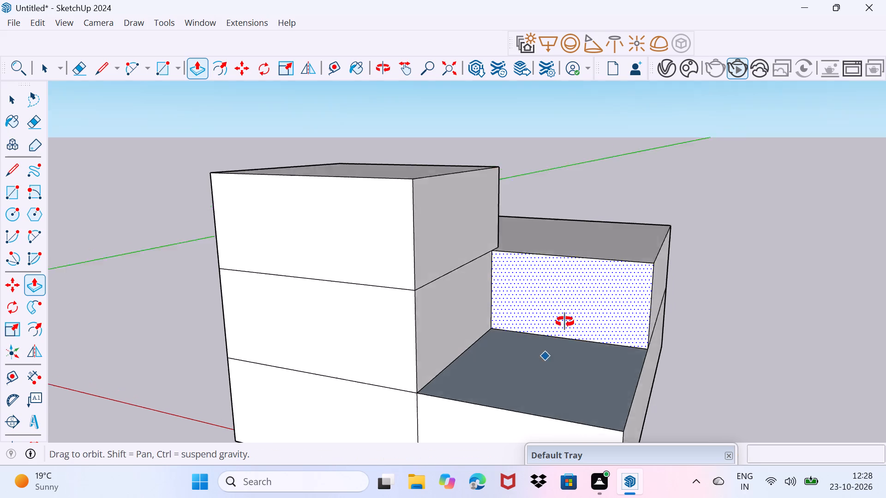
pyautogui.moveTo(565, 322); pyautogui.dragTo(558, 289, button='middle')
pyautogui.click(541, 385)
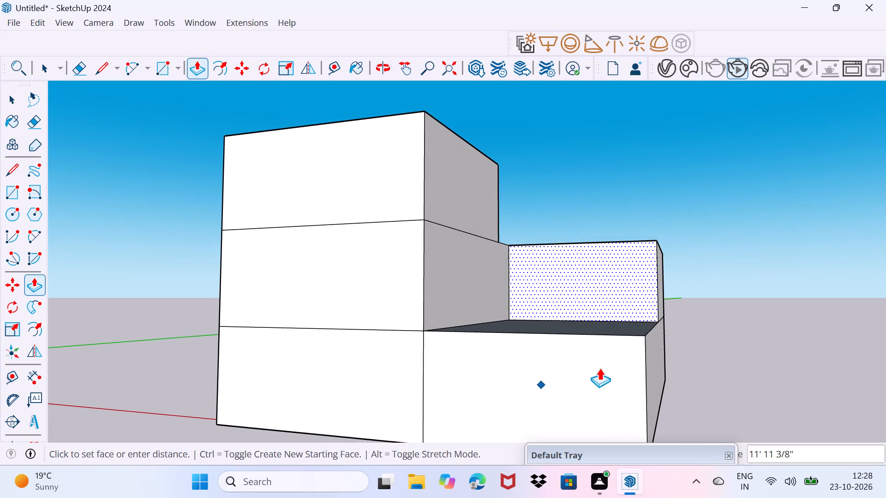
pyautogui.hotkey('ctrl', 'z')
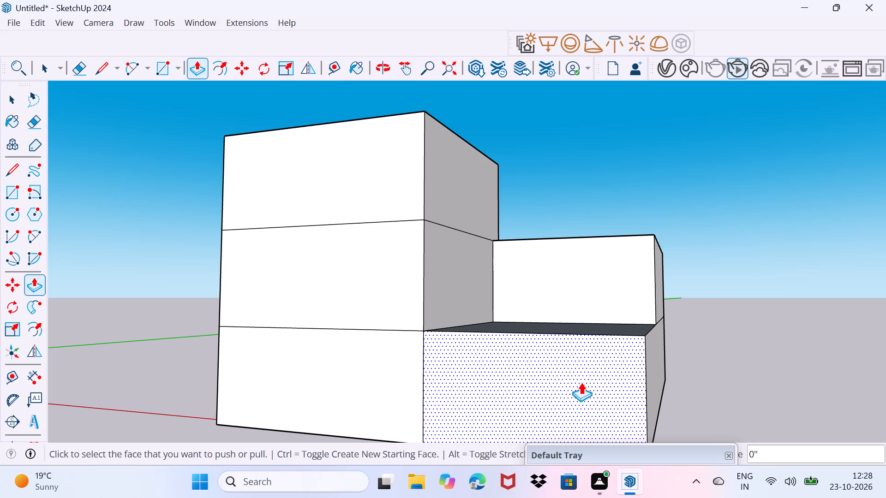
pyautogui.click(580, 384)
pyautogui.click(617, 314)
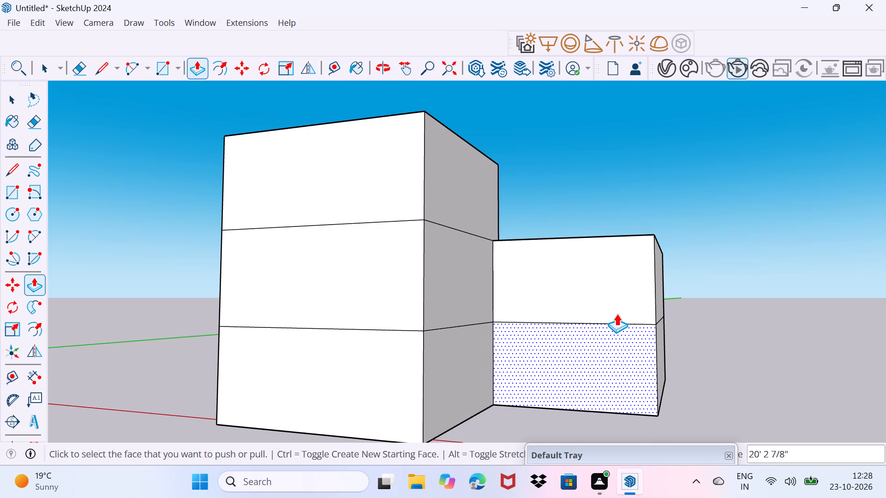
pyautogui.press('space')
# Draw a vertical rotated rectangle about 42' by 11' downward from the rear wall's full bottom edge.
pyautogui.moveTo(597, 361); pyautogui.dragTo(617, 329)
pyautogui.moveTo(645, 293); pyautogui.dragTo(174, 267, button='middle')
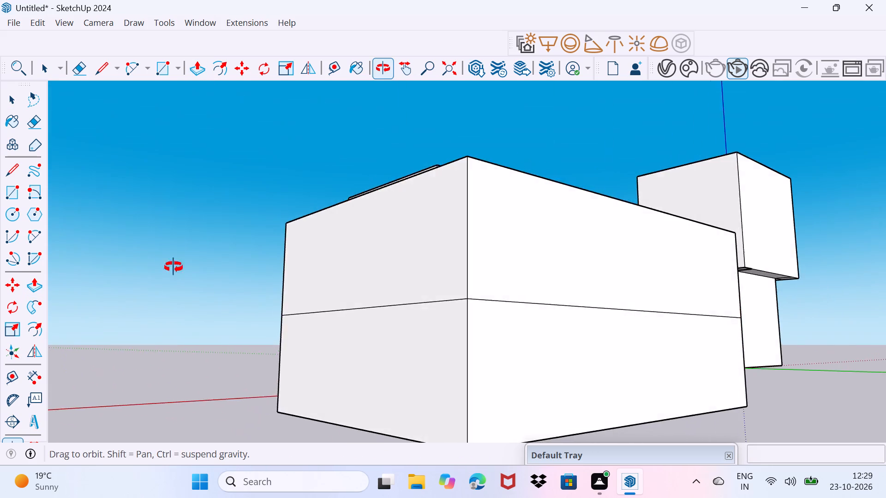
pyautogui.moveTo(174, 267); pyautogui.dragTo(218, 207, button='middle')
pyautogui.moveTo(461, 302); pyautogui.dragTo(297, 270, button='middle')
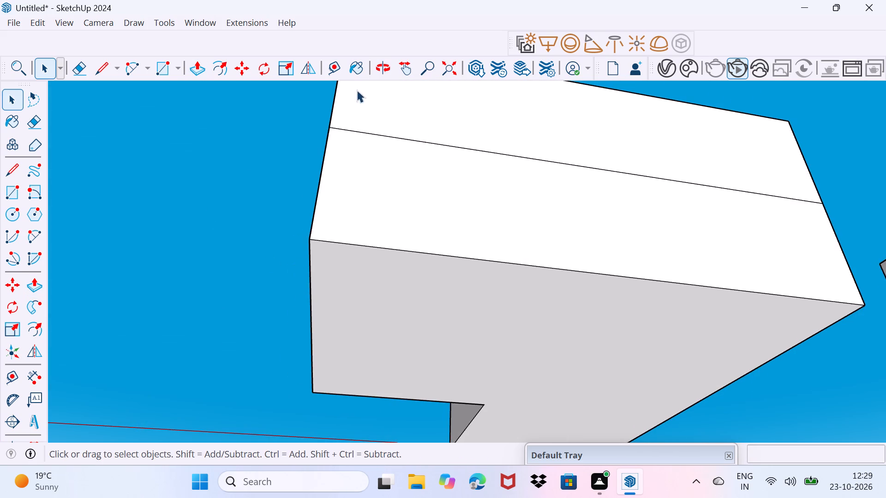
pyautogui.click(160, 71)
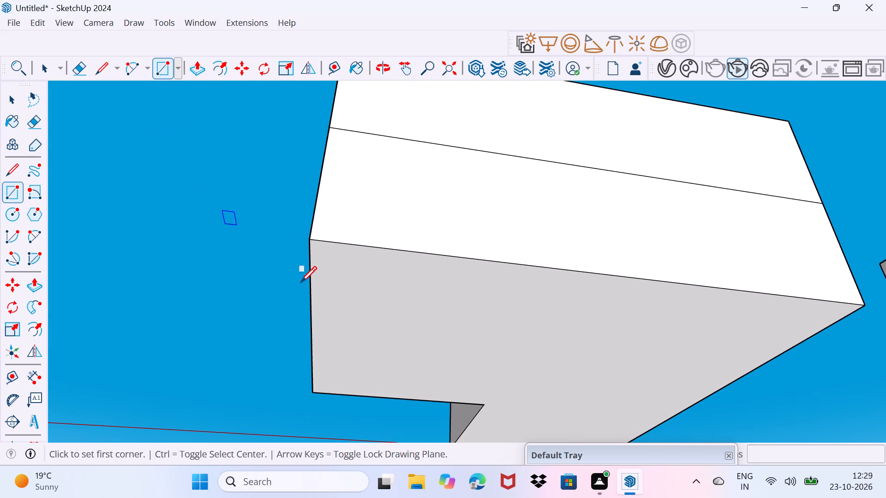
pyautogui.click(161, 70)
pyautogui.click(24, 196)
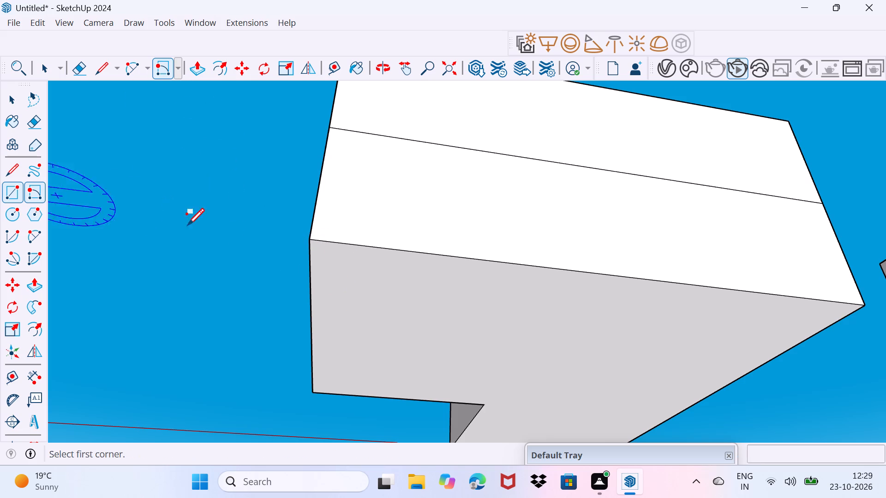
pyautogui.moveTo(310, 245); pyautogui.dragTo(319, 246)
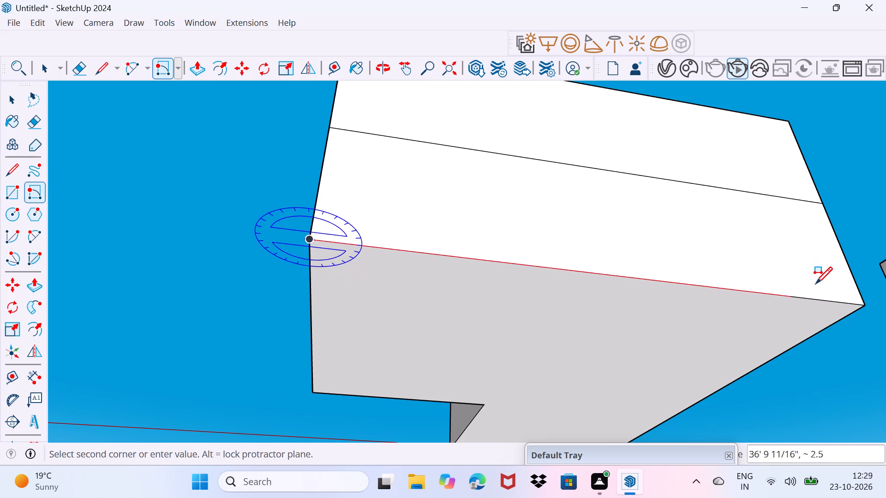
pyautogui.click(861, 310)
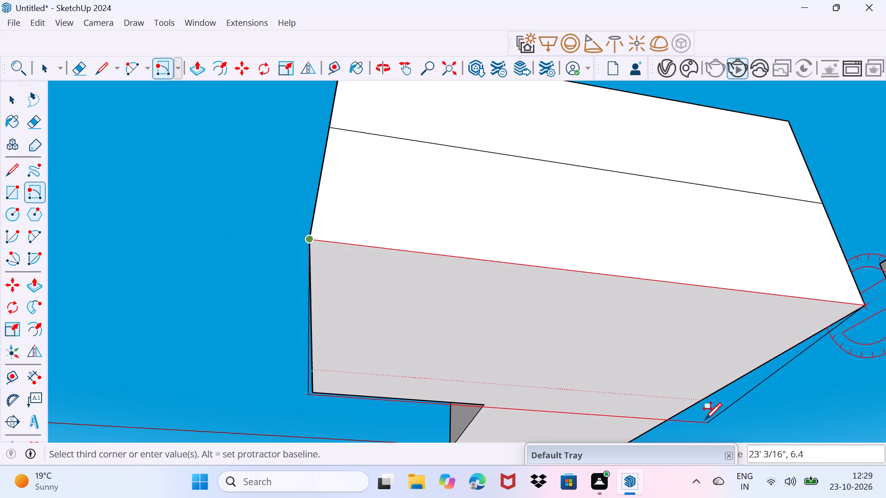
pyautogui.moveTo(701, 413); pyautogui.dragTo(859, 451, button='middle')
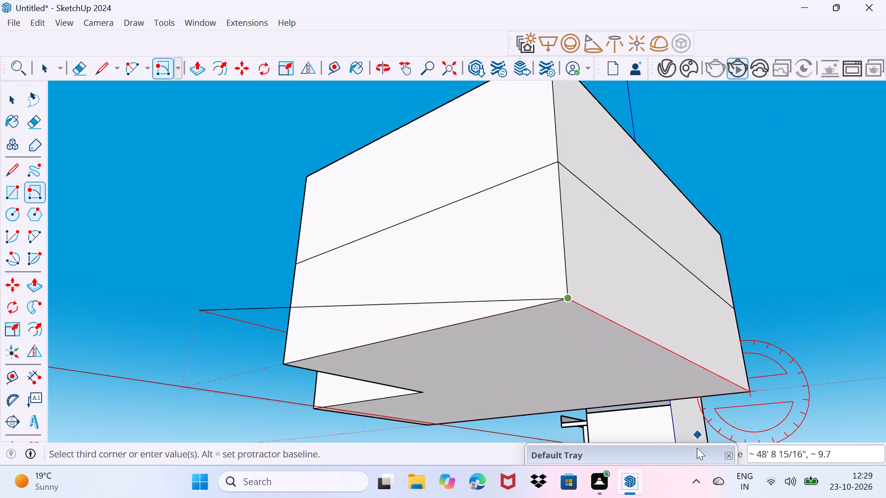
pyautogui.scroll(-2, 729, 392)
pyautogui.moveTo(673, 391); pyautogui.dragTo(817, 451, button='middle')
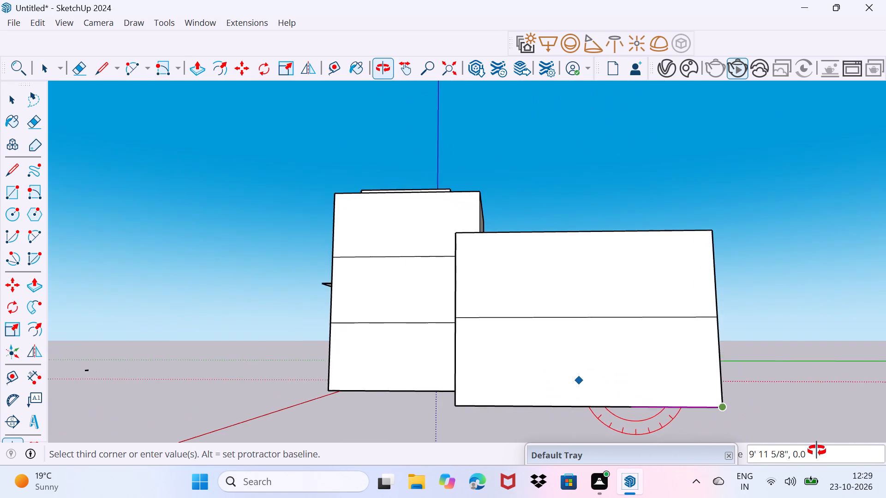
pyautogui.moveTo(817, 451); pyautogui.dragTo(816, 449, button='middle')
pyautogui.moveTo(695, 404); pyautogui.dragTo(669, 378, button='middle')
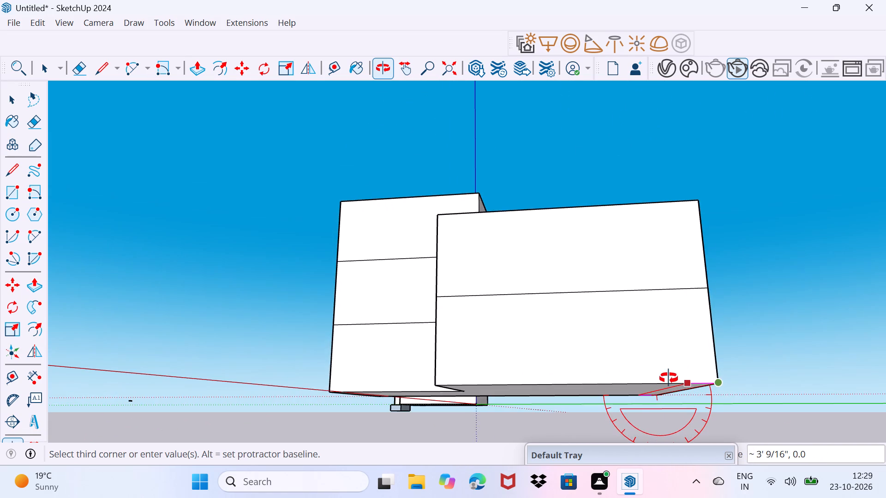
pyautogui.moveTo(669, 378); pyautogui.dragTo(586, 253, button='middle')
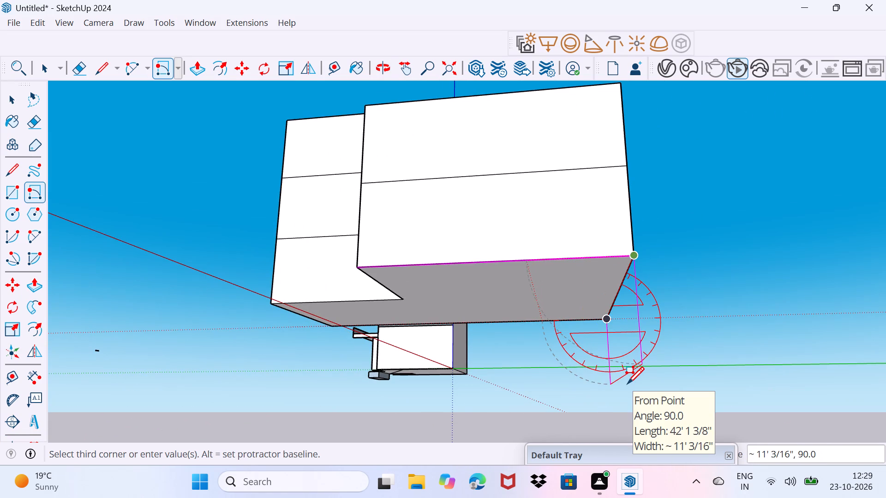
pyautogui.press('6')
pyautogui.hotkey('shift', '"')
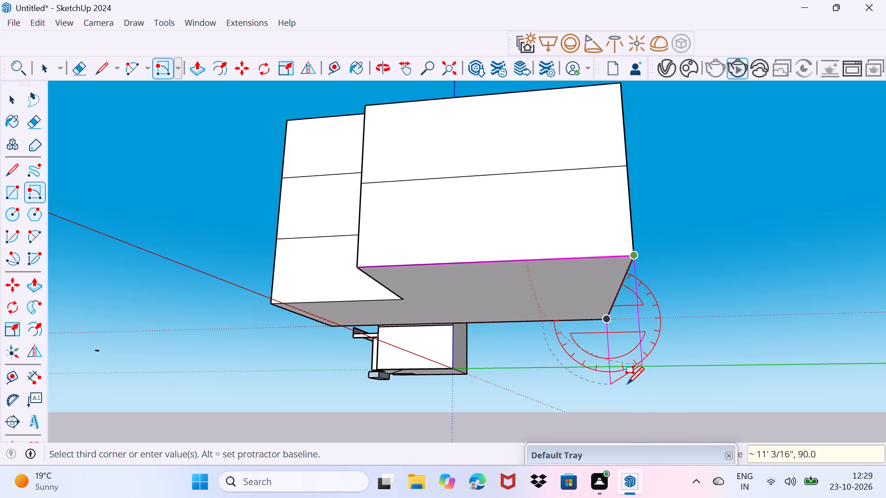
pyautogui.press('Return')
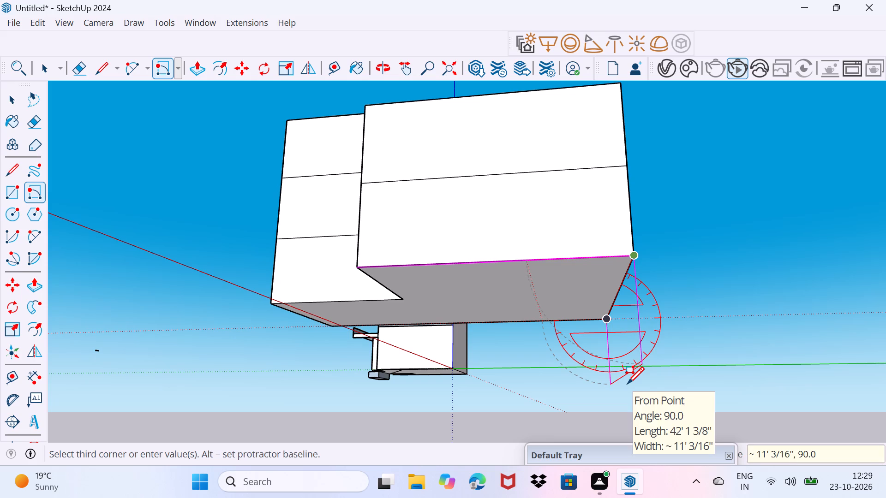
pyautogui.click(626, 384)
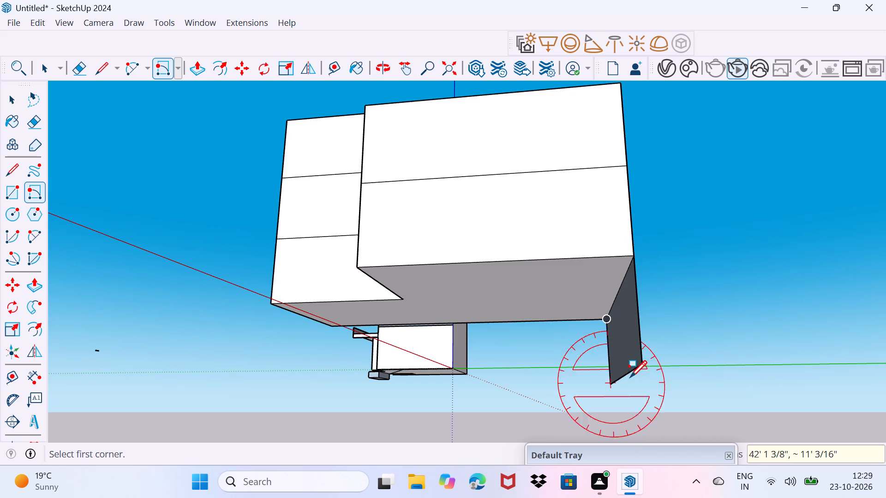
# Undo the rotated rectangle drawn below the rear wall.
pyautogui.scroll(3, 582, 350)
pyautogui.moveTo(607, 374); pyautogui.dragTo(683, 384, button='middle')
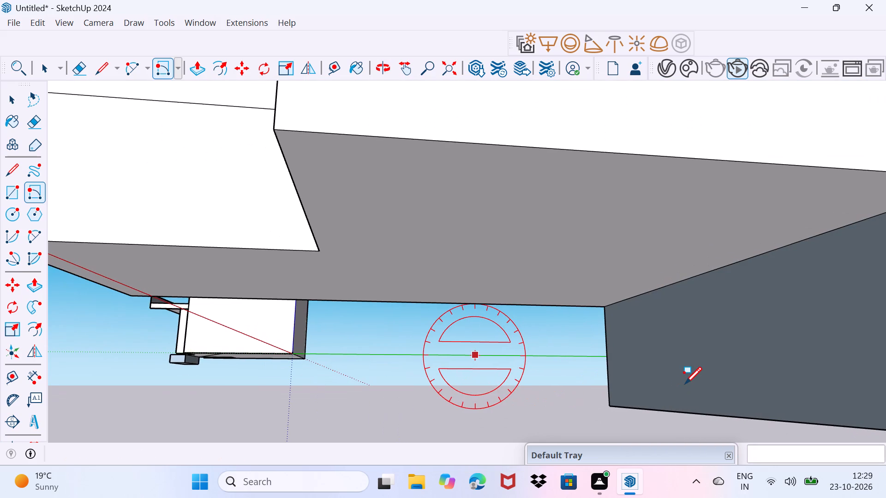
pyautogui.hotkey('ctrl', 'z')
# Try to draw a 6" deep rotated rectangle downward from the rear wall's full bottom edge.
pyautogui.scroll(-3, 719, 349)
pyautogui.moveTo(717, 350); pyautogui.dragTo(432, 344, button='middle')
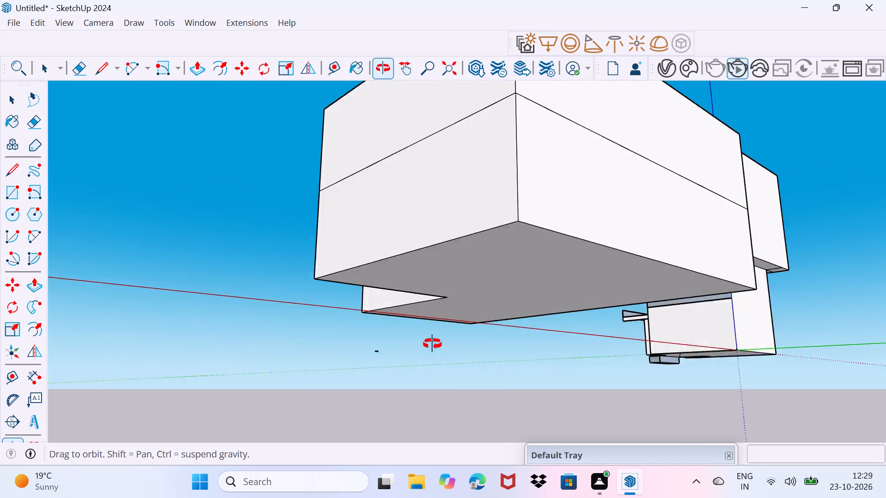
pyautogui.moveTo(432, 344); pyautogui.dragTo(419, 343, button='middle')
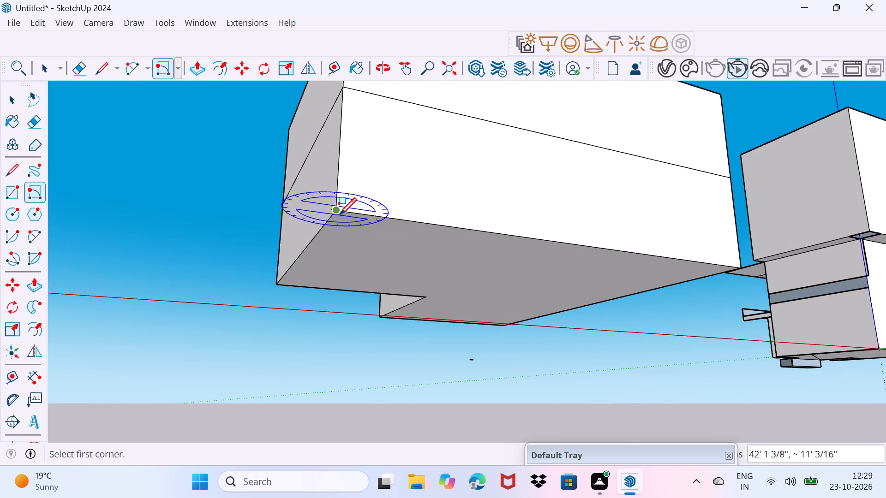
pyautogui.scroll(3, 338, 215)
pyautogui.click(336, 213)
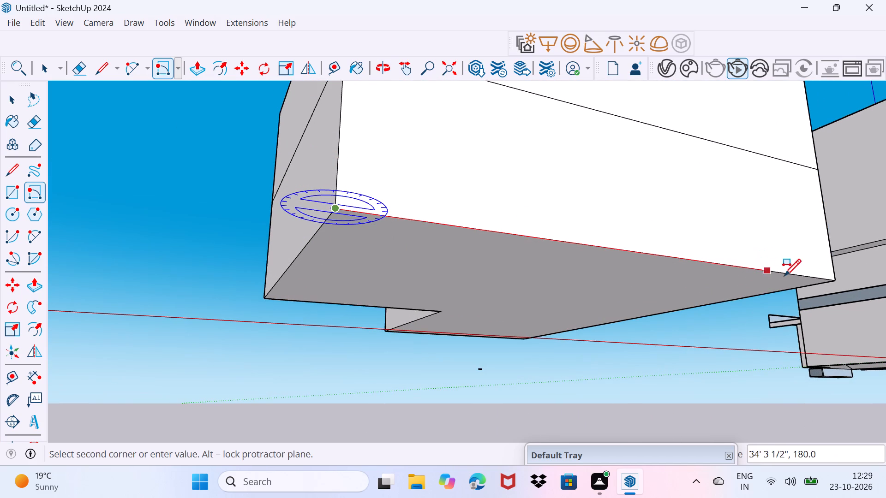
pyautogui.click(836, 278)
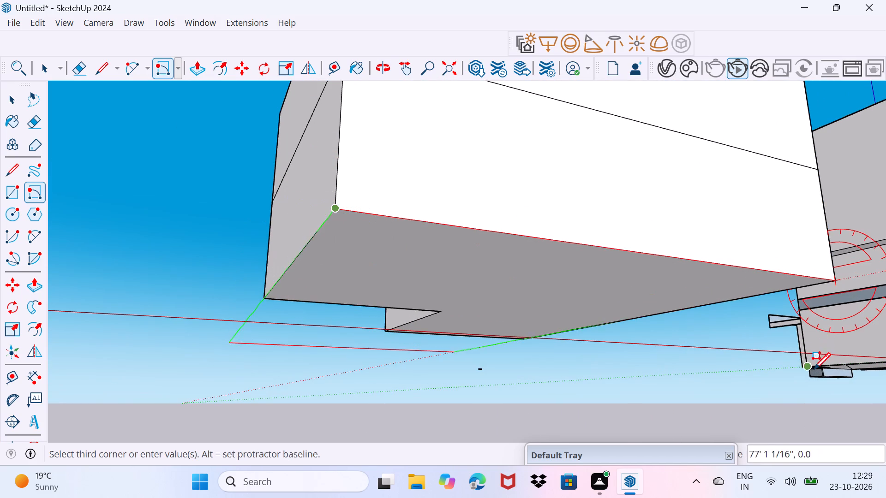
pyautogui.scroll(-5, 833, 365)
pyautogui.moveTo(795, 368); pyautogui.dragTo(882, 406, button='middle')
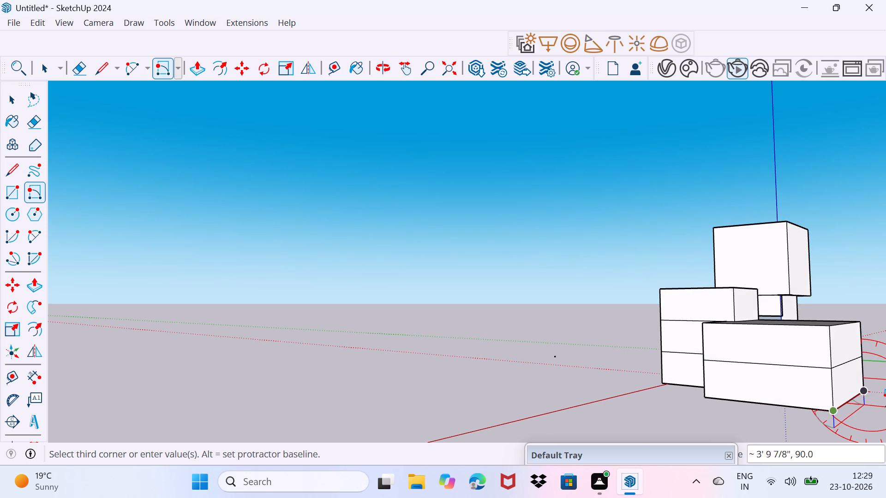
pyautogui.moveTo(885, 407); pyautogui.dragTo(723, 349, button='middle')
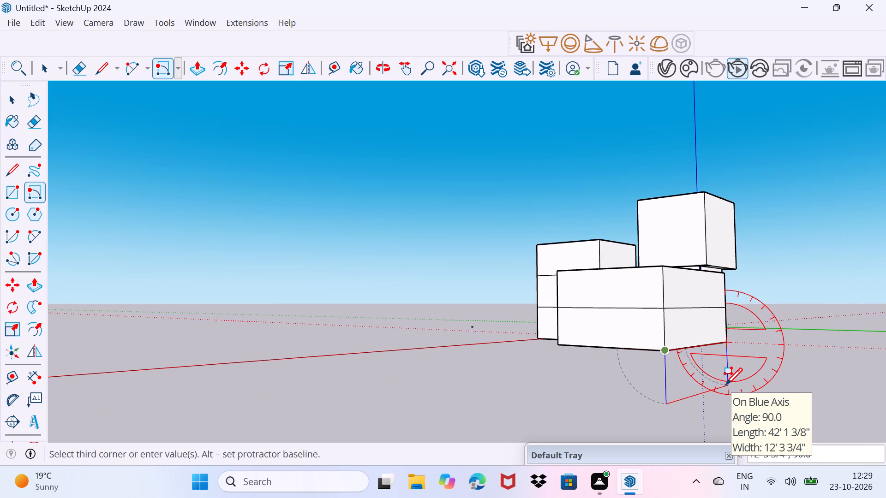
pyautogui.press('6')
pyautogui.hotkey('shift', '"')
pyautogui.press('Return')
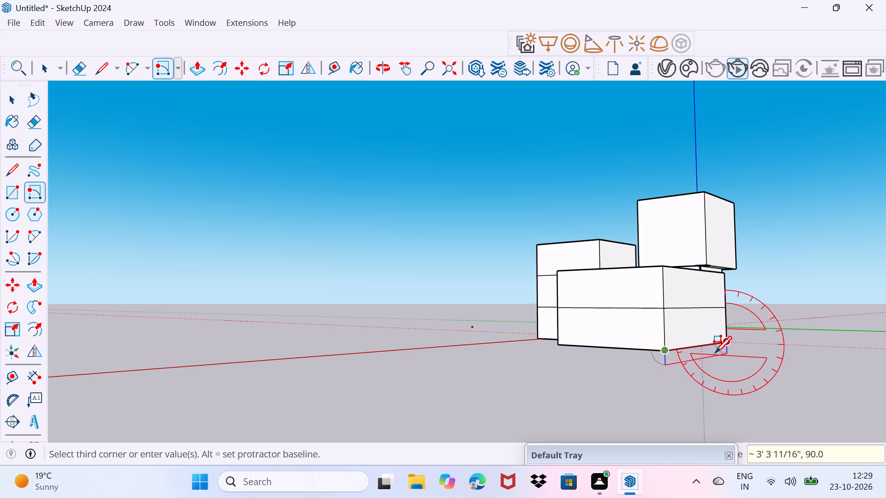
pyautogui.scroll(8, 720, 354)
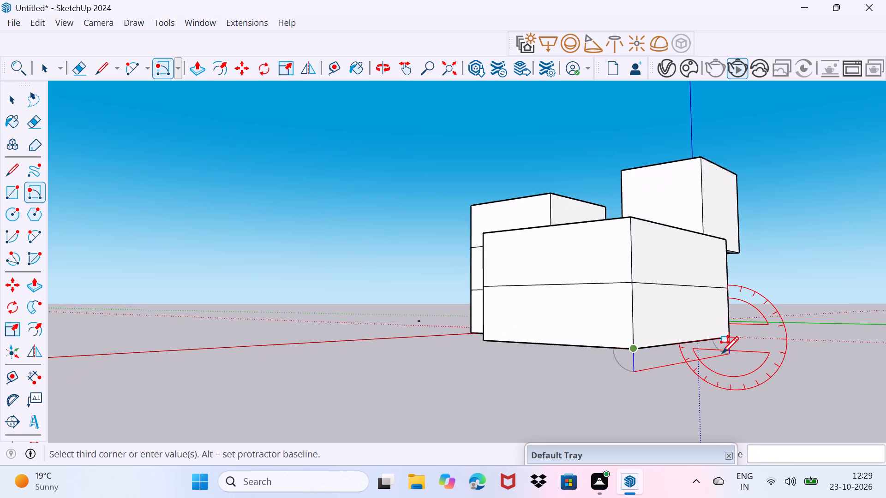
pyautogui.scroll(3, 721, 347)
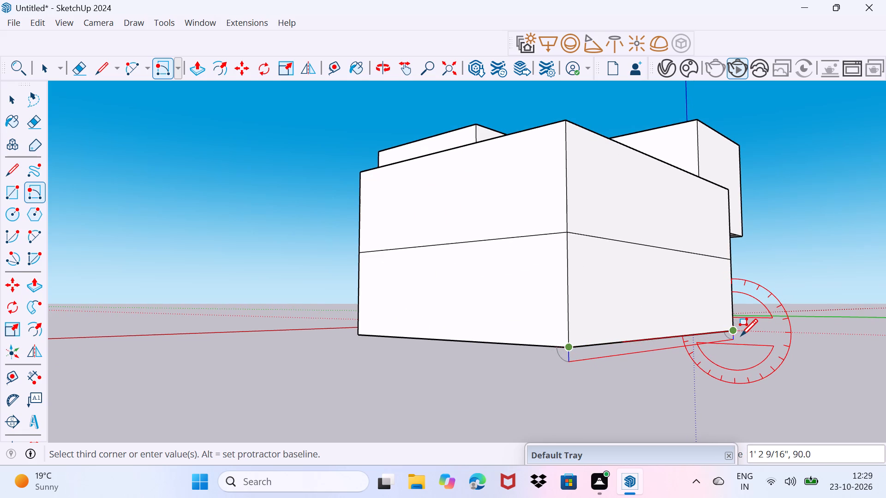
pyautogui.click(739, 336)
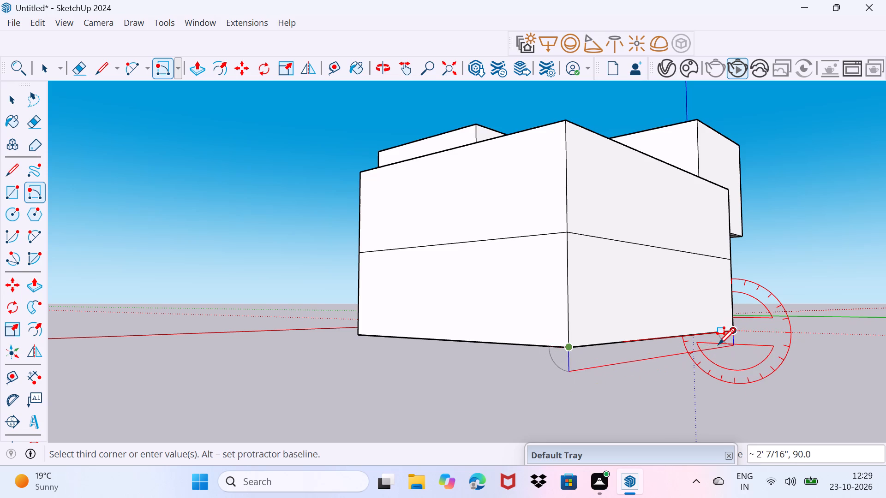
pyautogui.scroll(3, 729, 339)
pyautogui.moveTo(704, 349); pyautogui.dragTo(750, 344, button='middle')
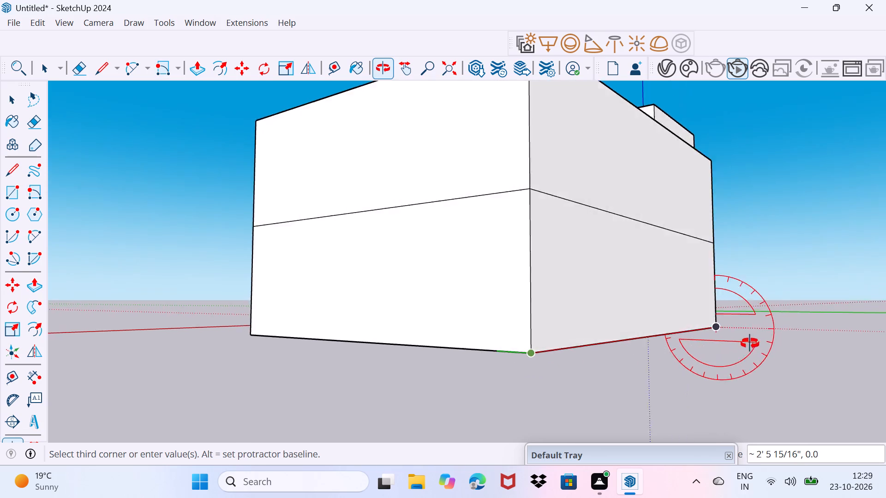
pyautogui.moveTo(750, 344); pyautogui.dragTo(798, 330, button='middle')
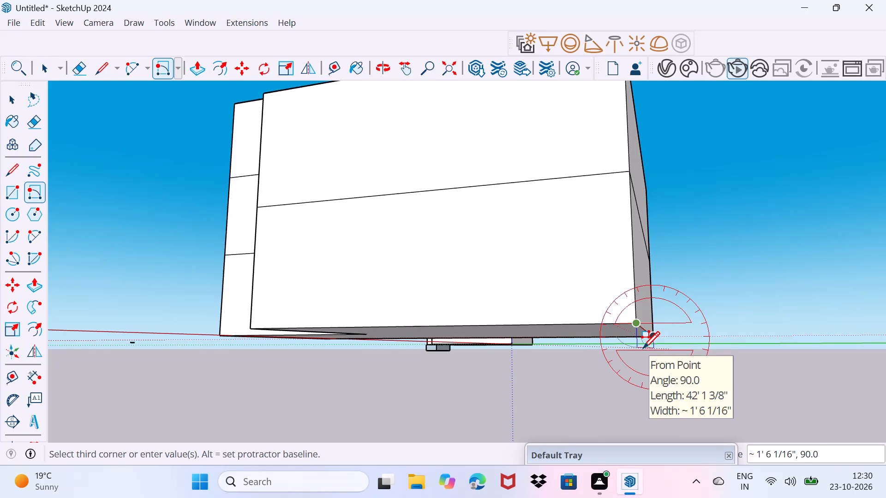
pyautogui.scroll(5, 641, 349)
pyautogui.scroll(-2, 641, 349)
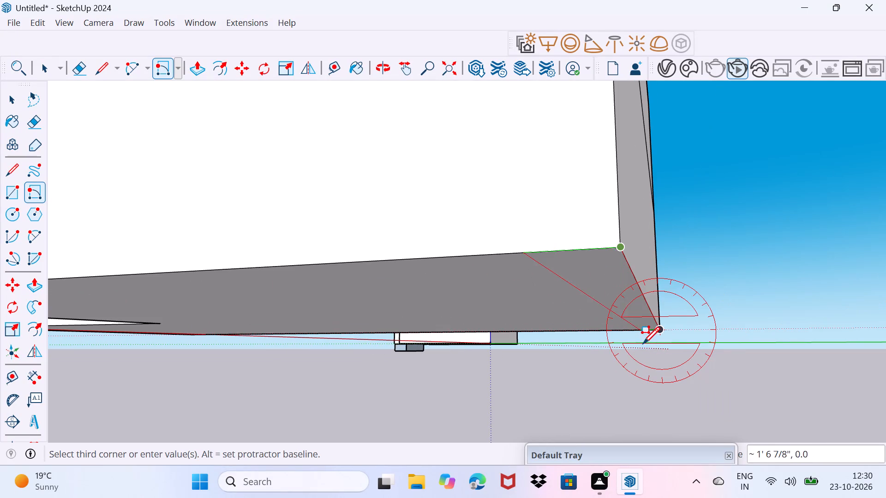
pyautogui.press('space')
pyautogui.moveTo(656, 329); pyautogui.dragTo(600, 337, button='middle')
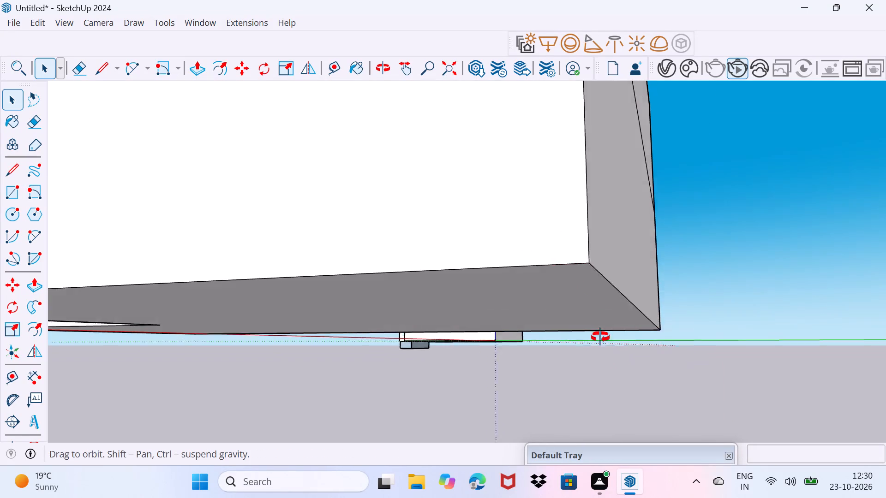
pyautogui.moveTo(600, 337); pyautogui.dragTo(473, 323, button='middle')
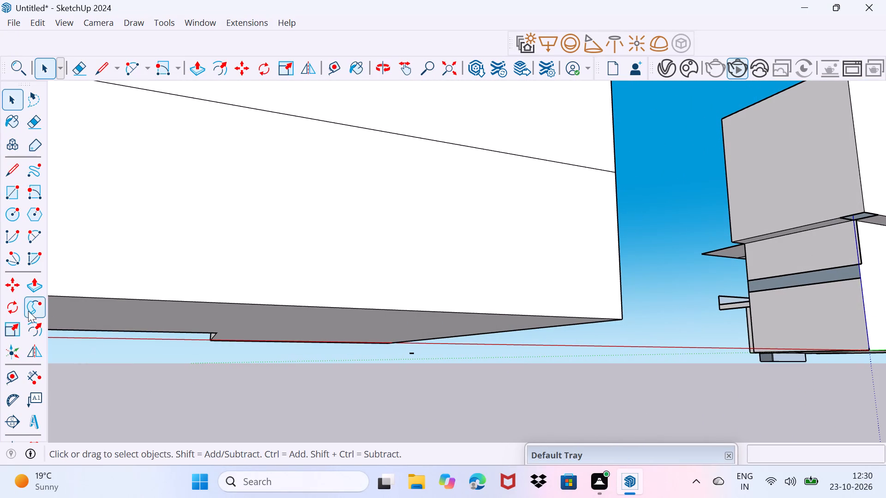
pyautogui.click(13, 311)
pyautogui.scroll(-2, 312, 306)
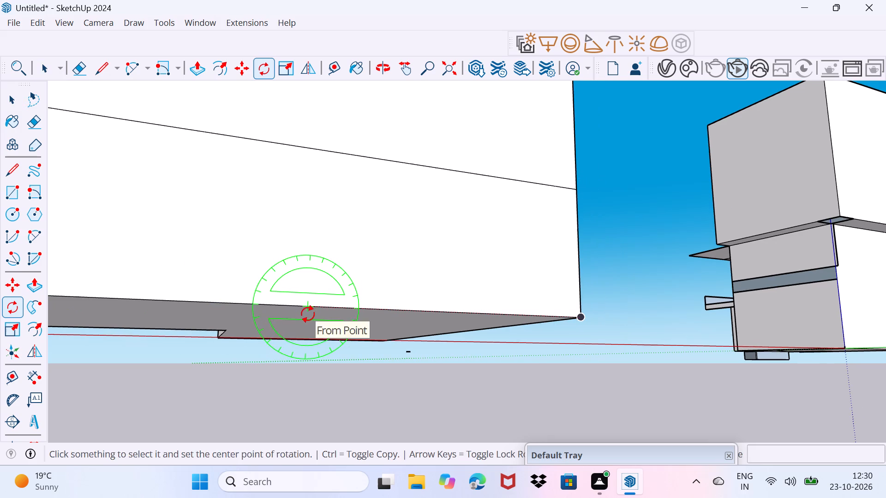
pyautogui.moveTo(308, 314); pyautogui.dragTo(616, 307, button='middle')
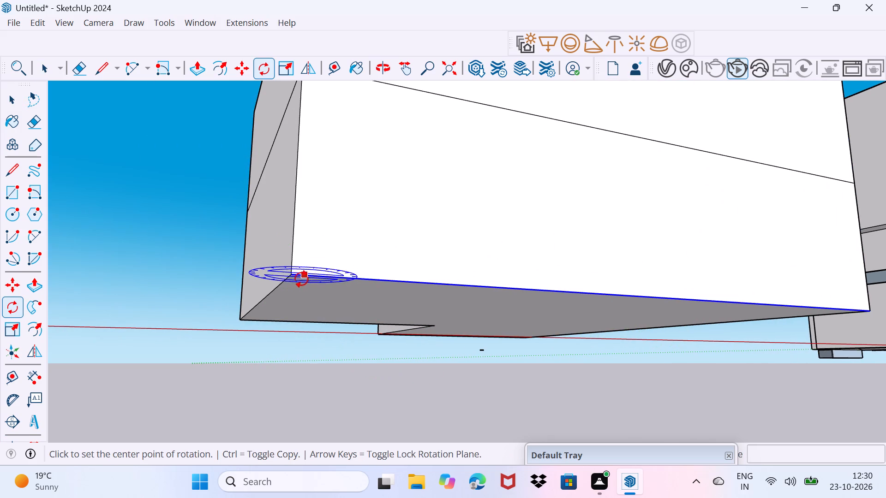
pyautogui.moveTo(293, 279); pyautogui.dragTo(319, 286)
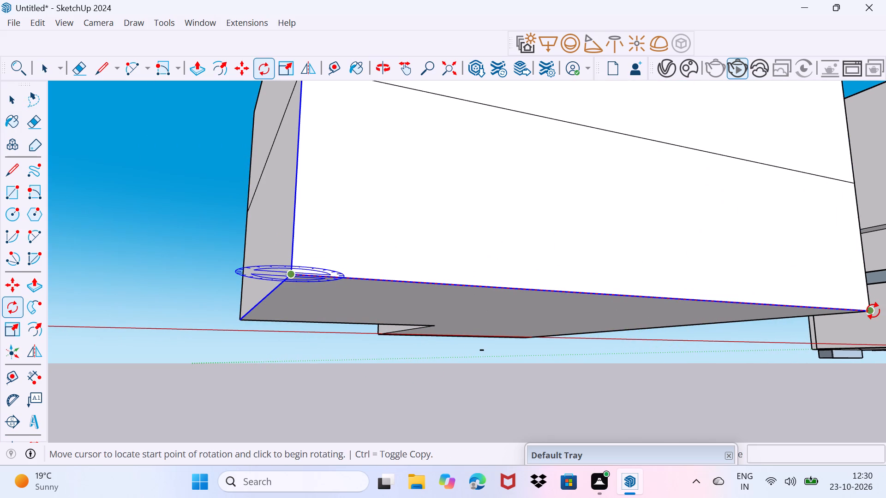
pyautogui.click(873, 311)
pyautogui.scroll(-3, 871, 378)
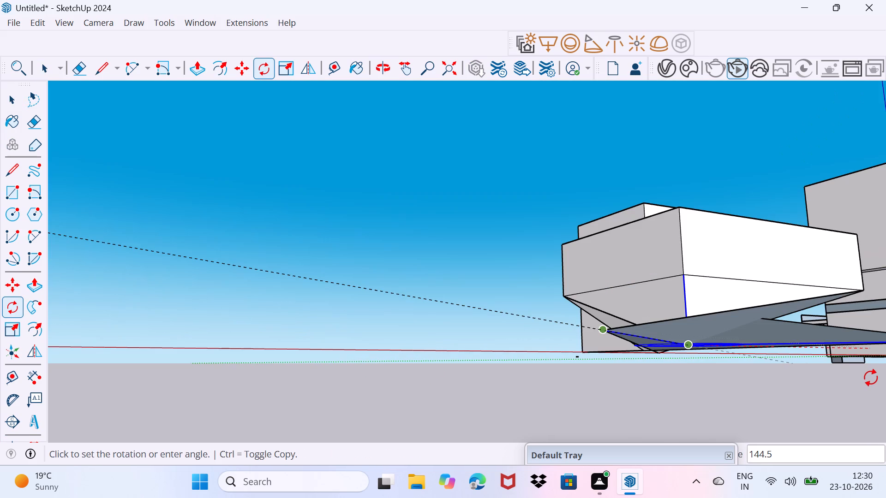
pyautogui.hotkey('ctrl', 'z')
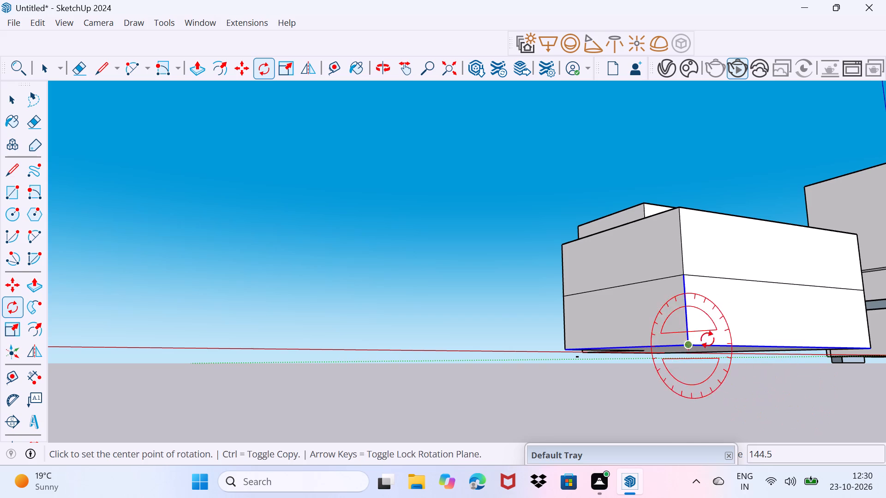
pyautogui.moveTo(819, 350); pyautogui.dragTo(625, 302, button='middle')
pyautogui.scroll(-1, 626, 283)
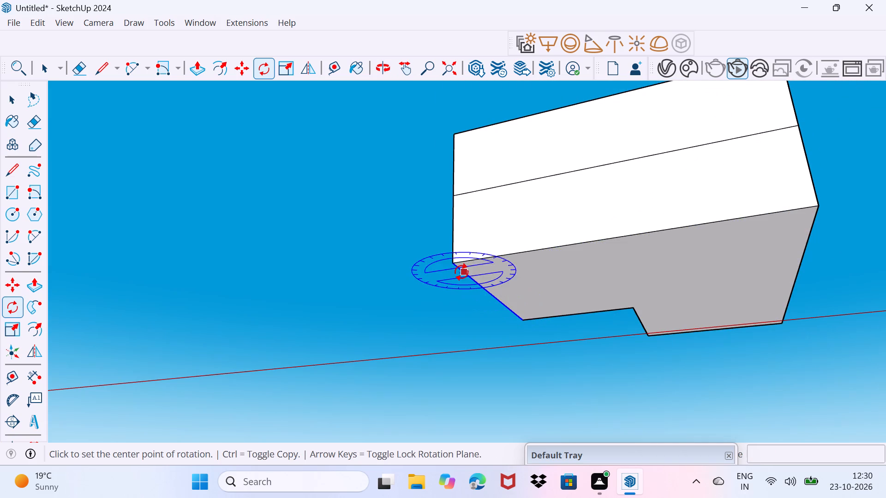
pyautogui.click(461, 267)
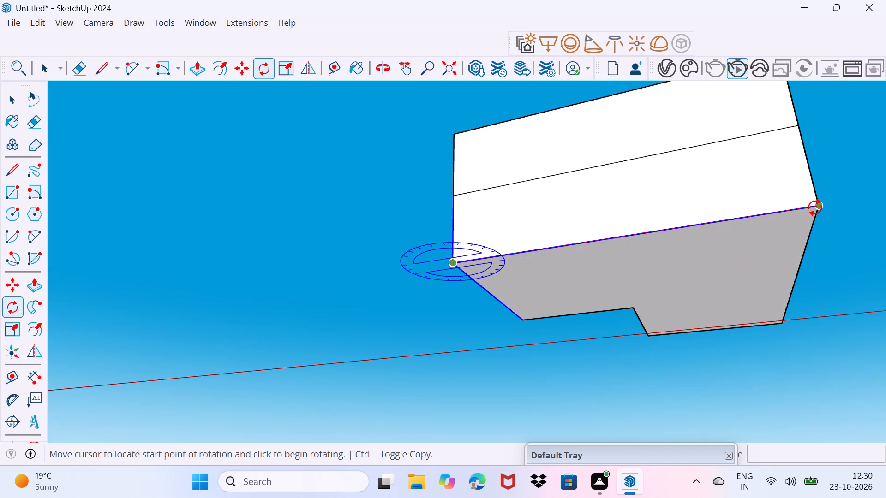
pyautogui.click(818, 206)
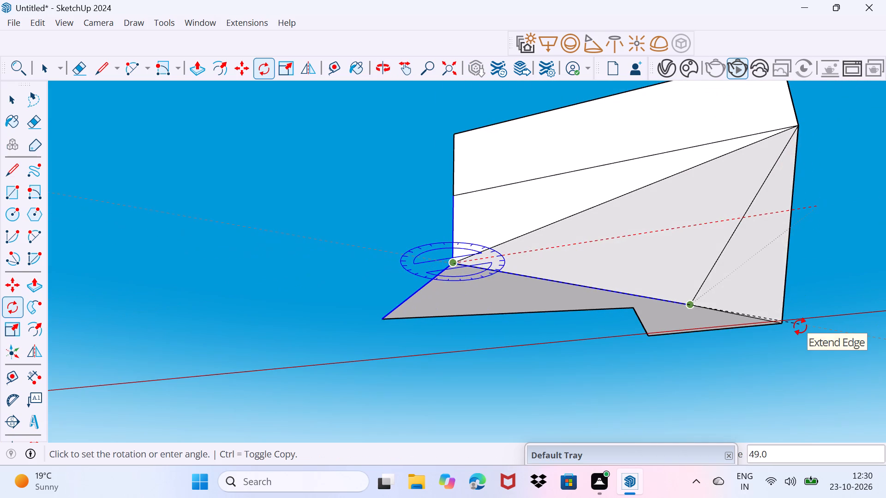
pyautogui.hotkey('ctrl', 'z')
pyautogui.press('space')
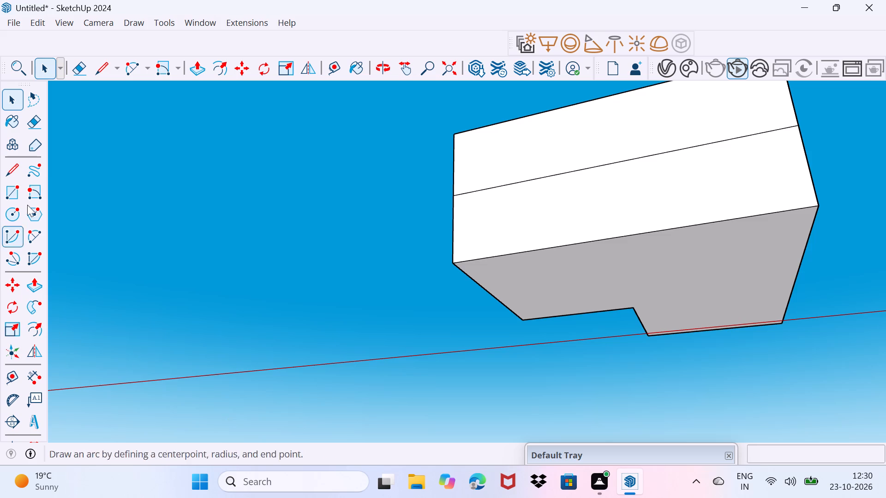
# Draw a vertical rotated rectangle about 42' by 1' 4" downward from the rear wall's full bottom edge.
pyautogui.click(36, 191)
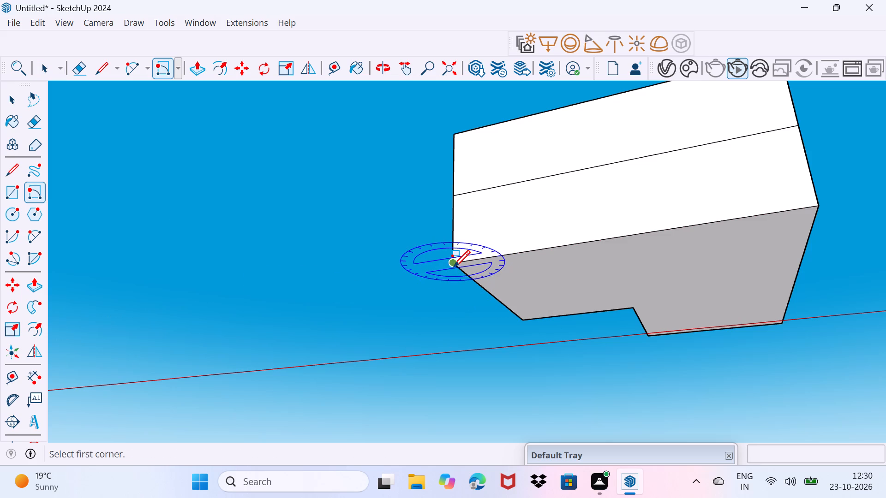
pyautogui.click(452, 267)
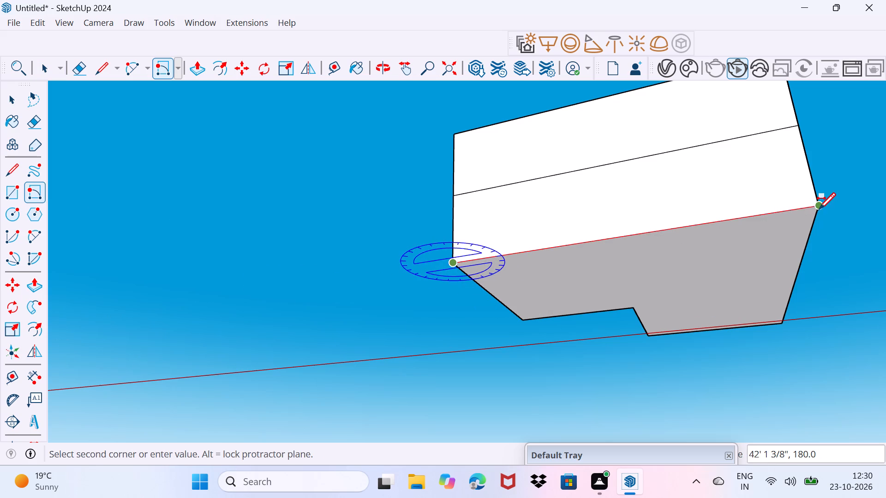
pyautogui.click(817, 209)
pyautogui.moveTo(815, 364); pyautogui.dragTo(459, 427, button='middle')
pyautogui.scroll(-3, 340, 420)
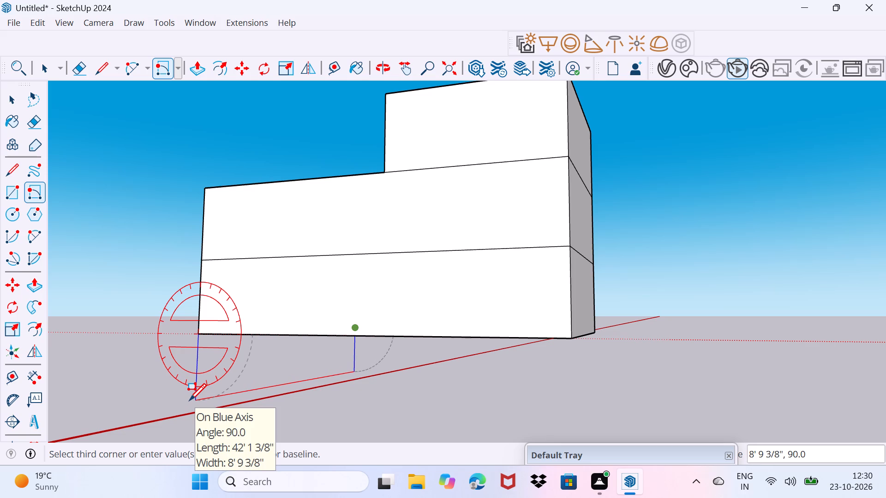
pyautogui.press('6')
pyautogui.hotkey('shift', '"')
pyautogui.hotkey('shift', '"')
pyautogui.hotkey('shift', '"')
pyautogui.hotkey('shift', '"')
pyautogui.hotkey('shift', '"')
pyautogui.hotkey('shift', '"')
pyautogui.hotkey('shift', '"')
pyautogui.hotkey('shift', '"')
pyautogui.hotkey('shift', '"')
pyautogui.hotkey('shift', '"')
pyautogui.hotkey('shift', '"')
pyautogui.hotkey('shift', '"')
pyautogui.hotkey('shift', '"')
pyautogui.hotkey('shift', '"')
pyautogui.hotkey('shift', '"')
pyautogui.hotkey('shift', '"')
pyautogui.hotkey('shift', '"')
pyautogui.hotkey('shift', '"')
pyautogui.hotkey('shift', '"')
pyautogui.hotkey('shift', '"')
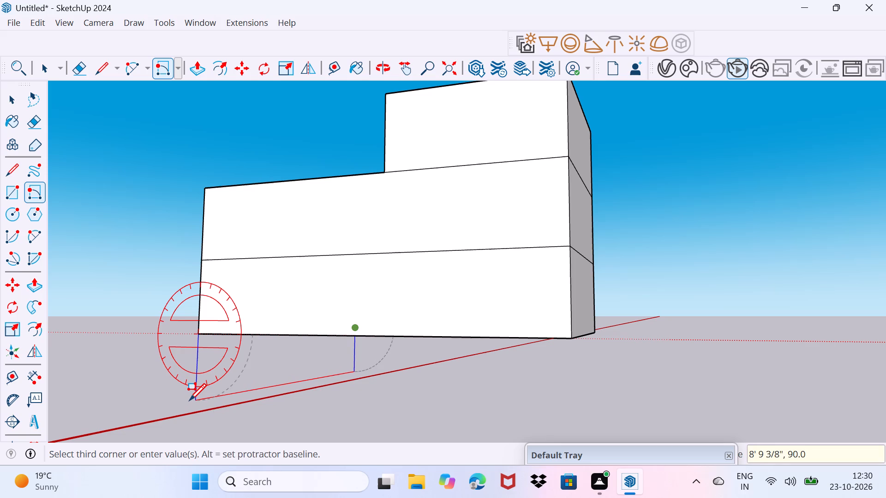
pyautogui.press('BackSpace')
pyautogui.click(200, 344)
pyautogui.scroll(4, 195, 365)
pyautogui.press('space')
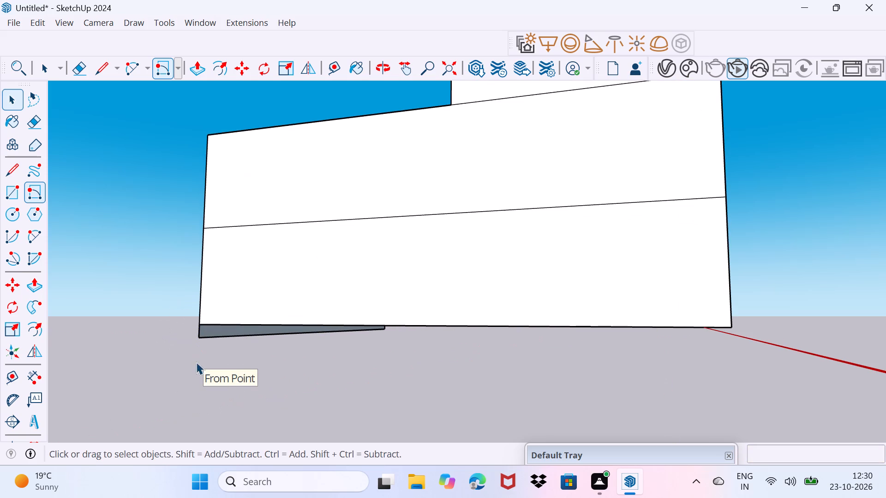
# Push/Pull the thin strip below the rear wall under the whole house and out beyond its front walls as a base slab.
pyautogui.scroll(3, 213, 339)
pyautogui.click(217, 327)
pyautogui.press('p')
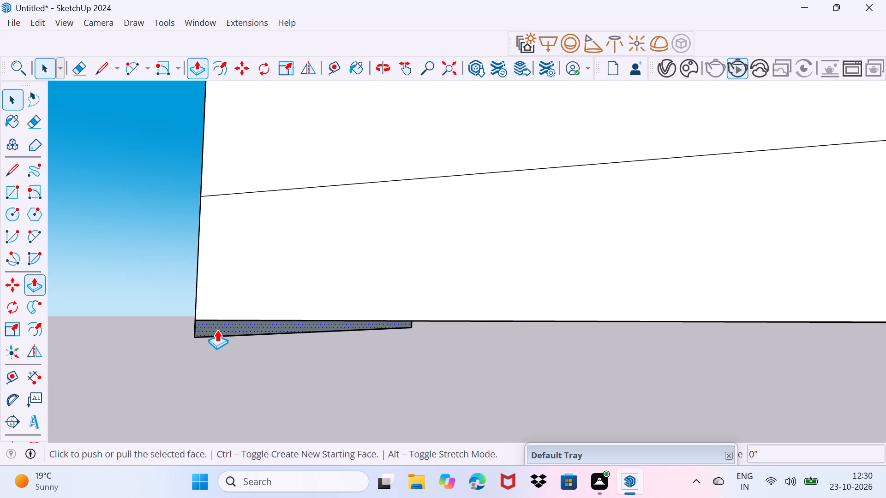
pyautogui.click(217, 330)
pyautogui.scroll(-3, 856, 330)
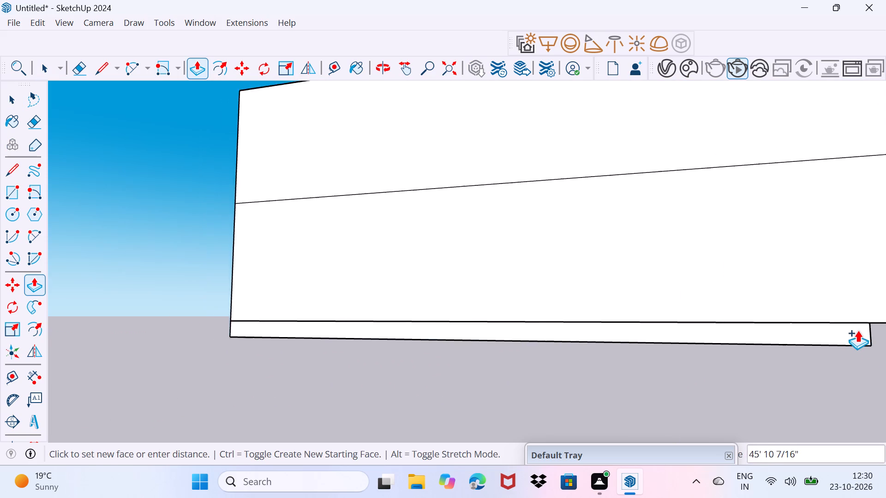
pyautogui.scroll(-5, 857, 330)
pyautogui.moveTo(885, 329); pyautogui.dragTo(493, 355, button='middle')
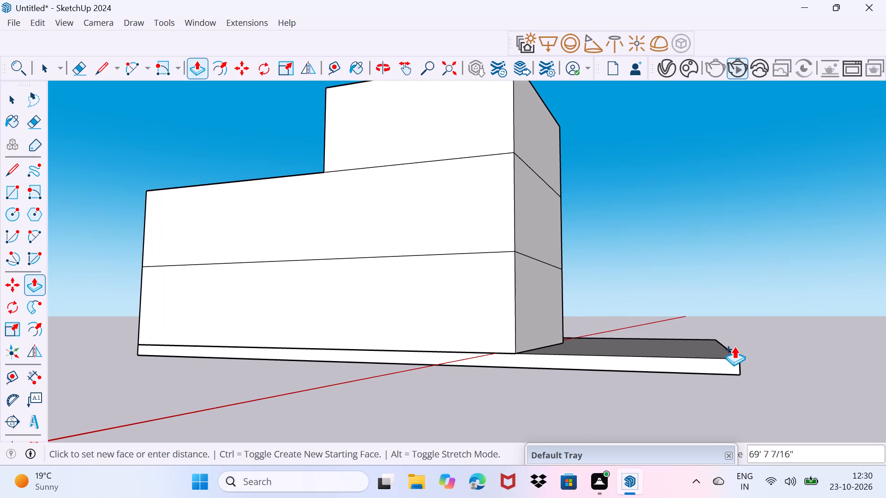
pyautogui.click(701, 356)
pyautogui.press('space')
pyautogui.moveTo(787, 320); pyautogui.dragTo(453, 409, button='middle')
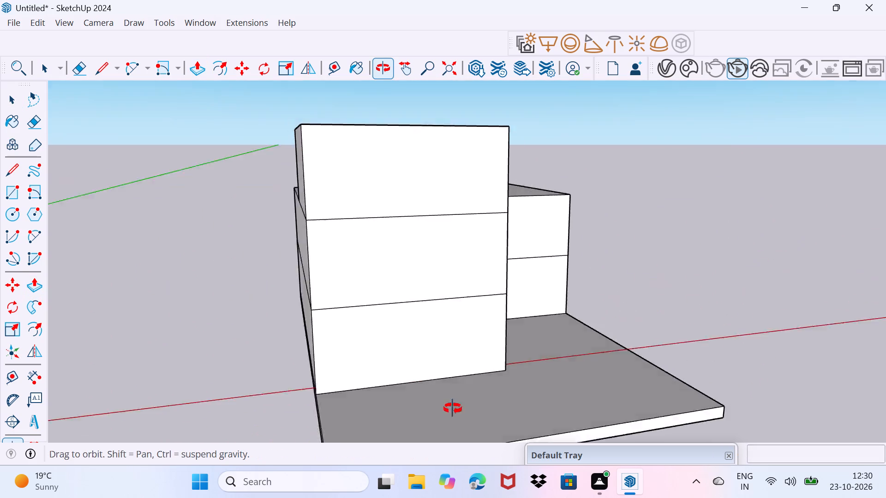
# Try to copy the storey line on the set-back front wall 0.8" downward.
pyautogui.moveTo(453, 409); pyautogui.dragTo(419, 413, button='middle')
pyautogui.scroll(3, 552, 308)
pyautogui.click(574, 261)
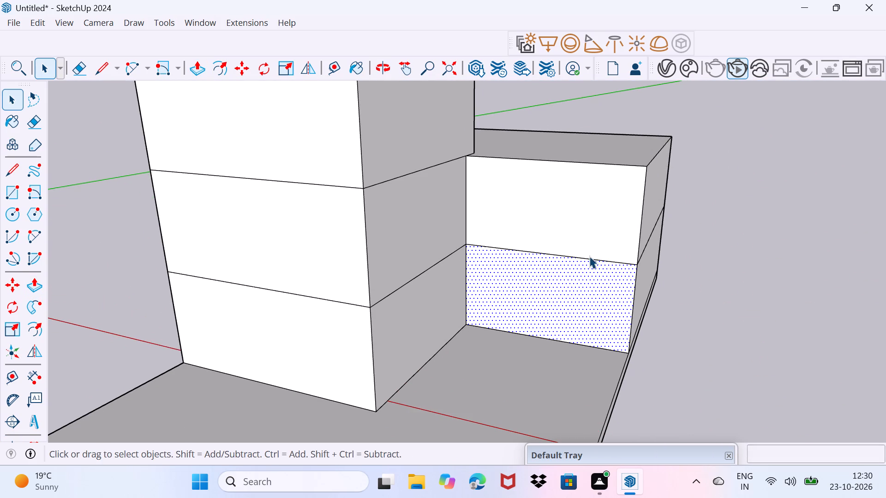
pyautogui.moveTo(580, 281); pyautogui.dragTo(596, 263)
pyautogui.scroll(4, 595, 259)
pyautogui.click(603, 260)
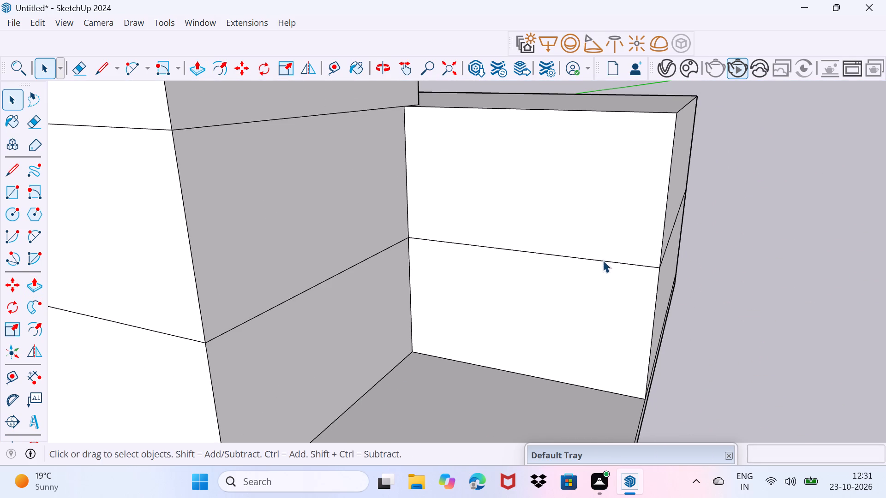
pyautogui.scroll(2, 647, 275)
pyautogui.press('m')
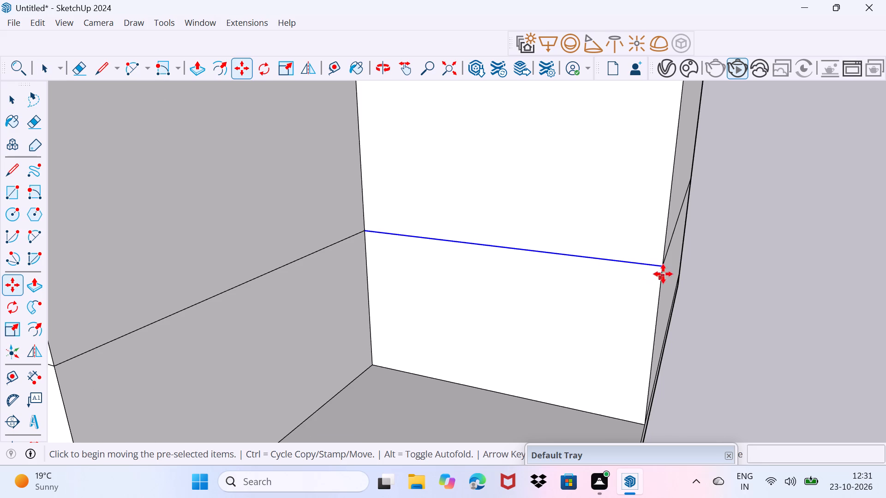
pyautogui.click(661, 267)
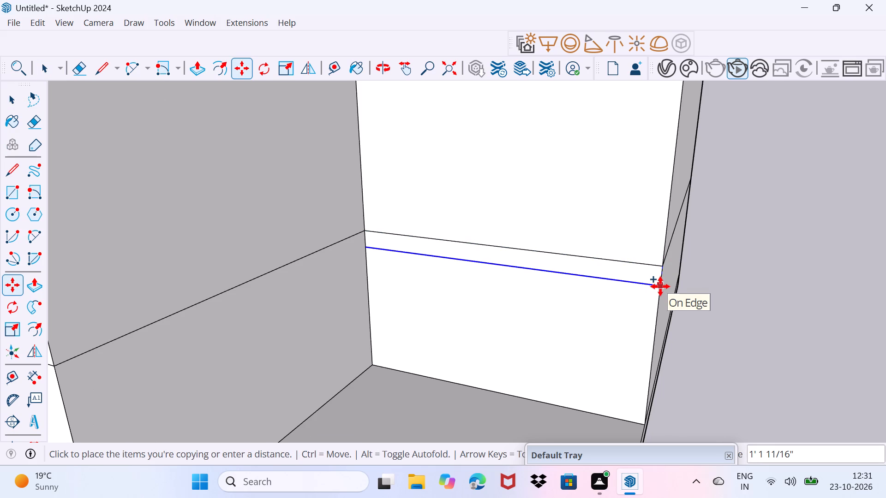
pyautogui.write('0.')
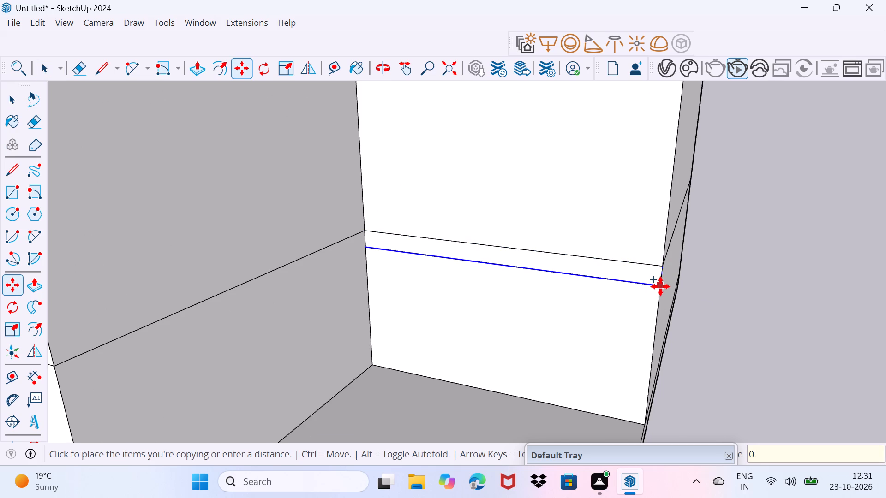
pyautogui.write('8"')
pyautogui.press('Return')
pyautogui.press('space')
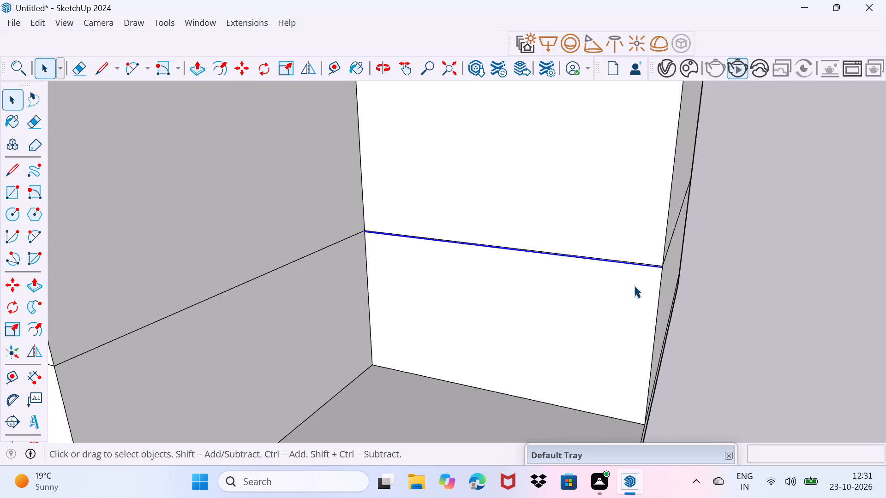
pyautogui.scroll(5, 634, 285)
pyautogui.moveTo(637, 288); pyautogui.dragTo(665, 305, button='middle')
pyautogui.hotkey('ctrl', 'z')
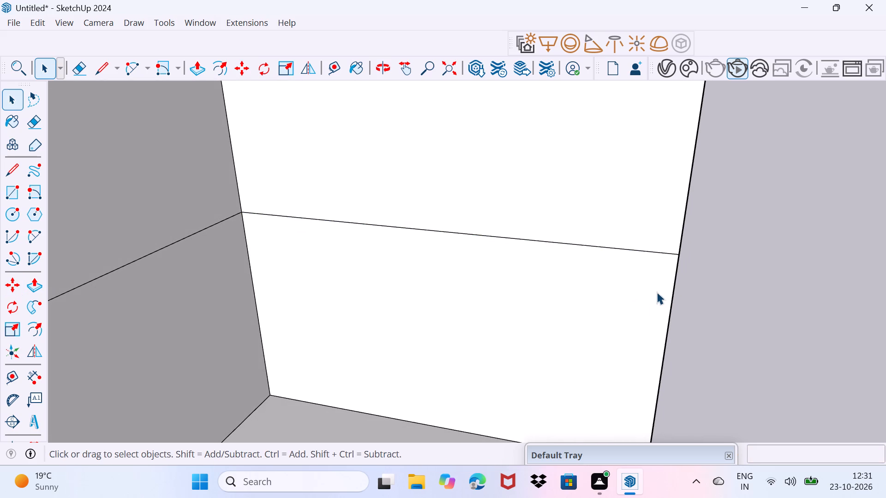
# Copy the storey line on the set-back front wall 7" downward to mark a thin floor strip.
pyautogui.click(652, 251)
pyautogui.press('m')
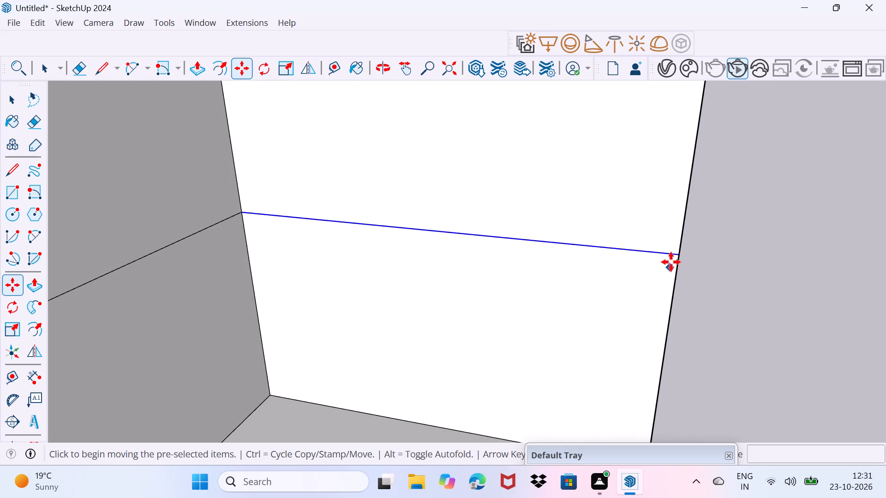
pyautogui.click(679, 257)
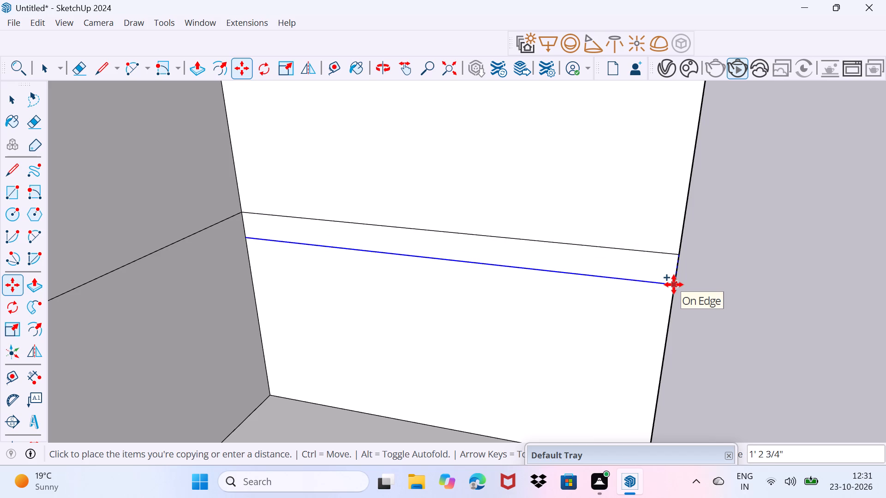
pyautogui.press('7')
pyautogui.hotkey('shift', '"')
pyautogui.press('Return')
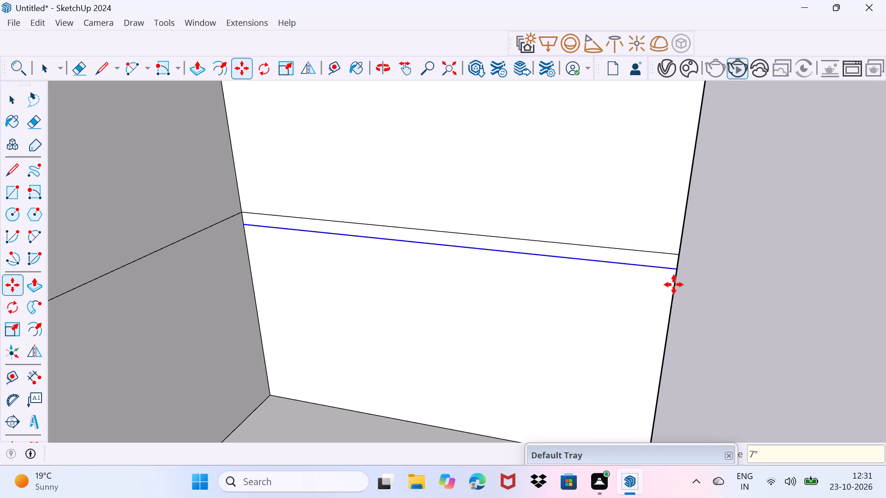
pyautogui.press('space')
# Copy the top edge of the set-back front wall 7" downward to mark a thin roof strip.
pyautogui.scroll(-6, 617, 228)
pyautogui.keyDown('shift'); pyautogui.moveTo(617, 201); pyautogui.dragTo(612, 295, button='middle'); pyautogui.keyUp('shift')
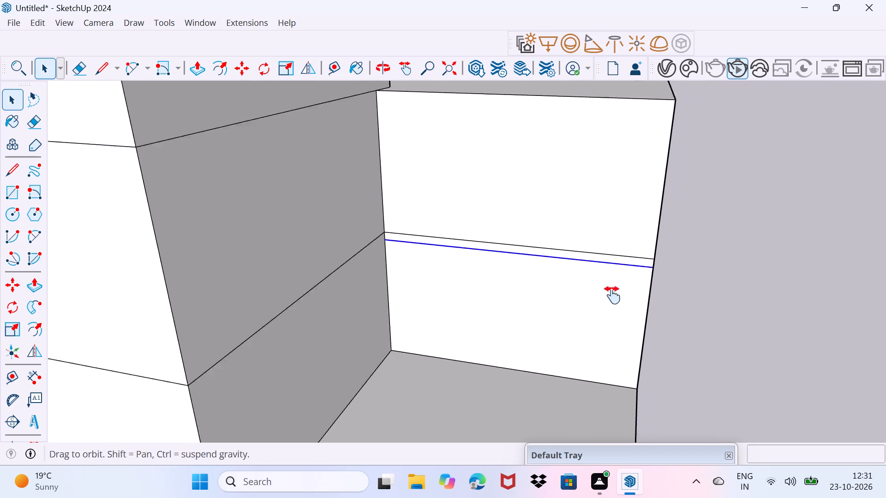
pyautogui.keyDown('shift'); pyautogui.moveTo(612, 295); pyautogui.dragTo(604, 376, button='middle'); pyautogui.keyUp('shift')
pyautogui.moveTo(619, 333); pyautogui.dragTo(639, 324, button='middle')
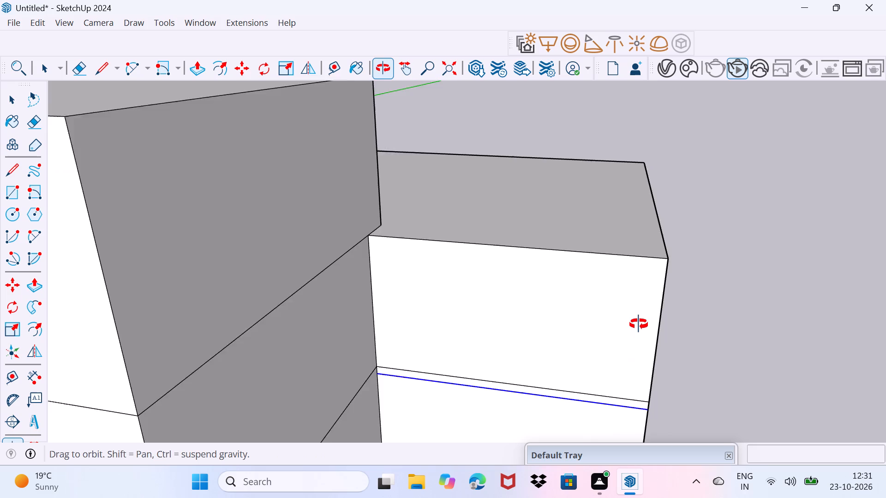
pyautogui.moveTo(639, 324); pyautogui.dragTo(641, 322, button='middle')
pyautogui.scroll(2, 699, 255)
pyautogui.click(662, 249)
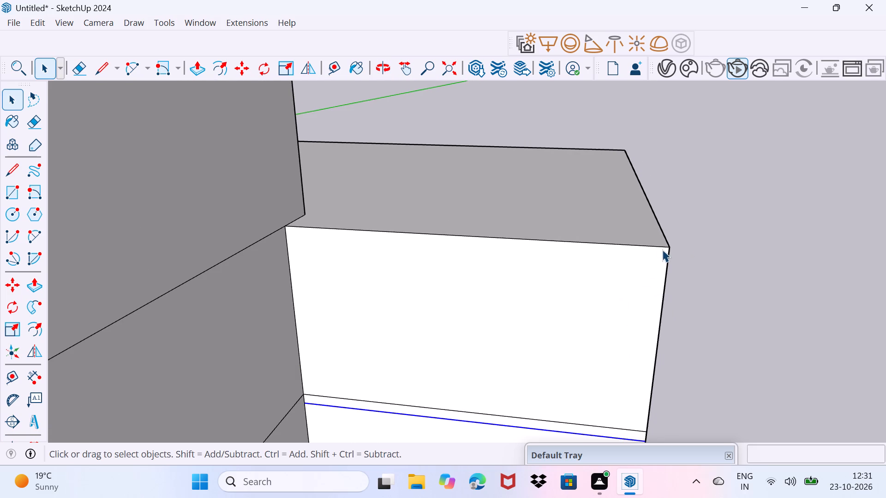
pyautogui.moveTo(633, 279); pyautogui.dragTo(660, 252)
pyautogui.click(661, 246)
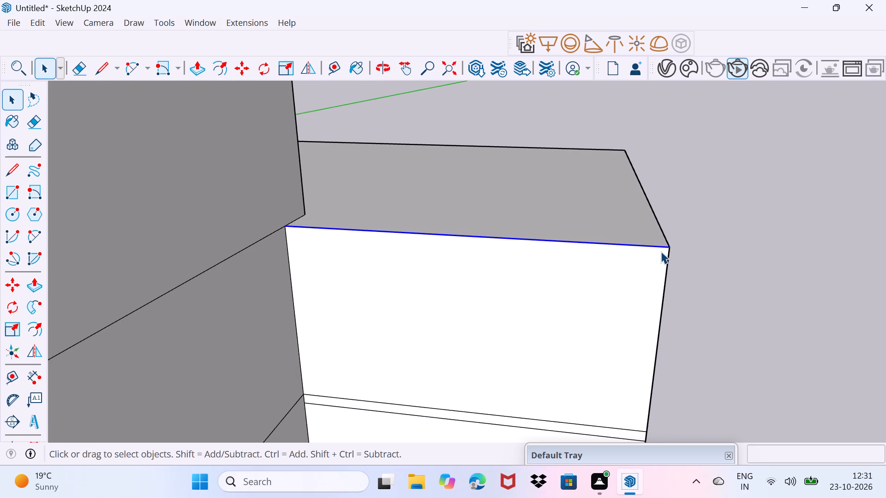
pyautogui.press('m')
pyautogui.click(669, 247)
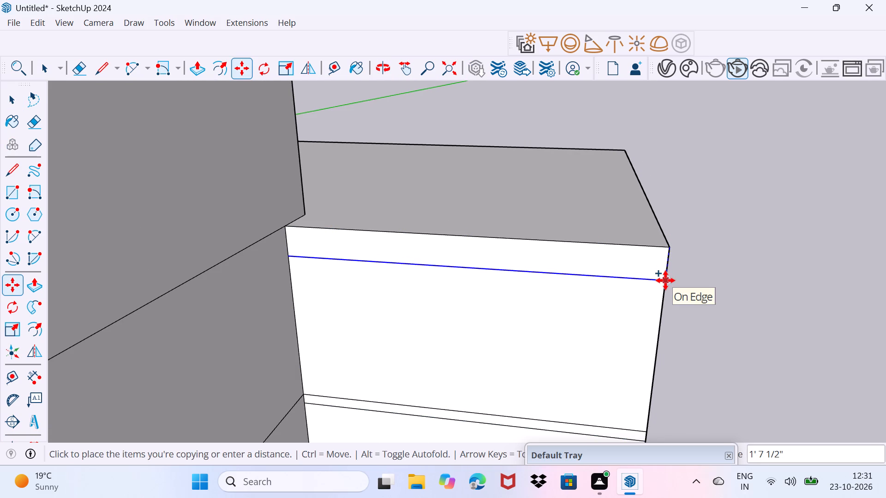
pyautogui.press('7')
pyautogui.hotkey('shift', '"')
pyautogui.press('Return')
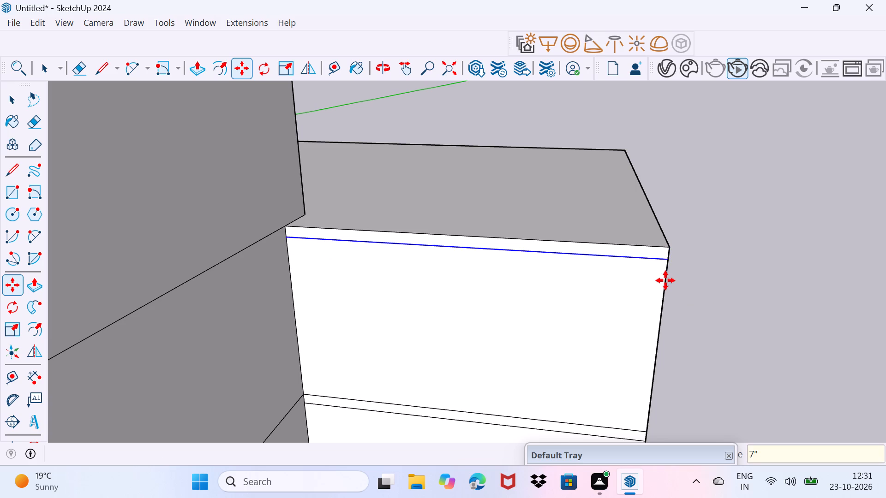
pyautogui.press('space')
# Push/Pull the roof strip forward about 20' 2 7/8", flush with the projecting block's front face, as an overhanging slab.
pyautogui.scroll(3, 581, 272)
pyautogui.click(611, 242)
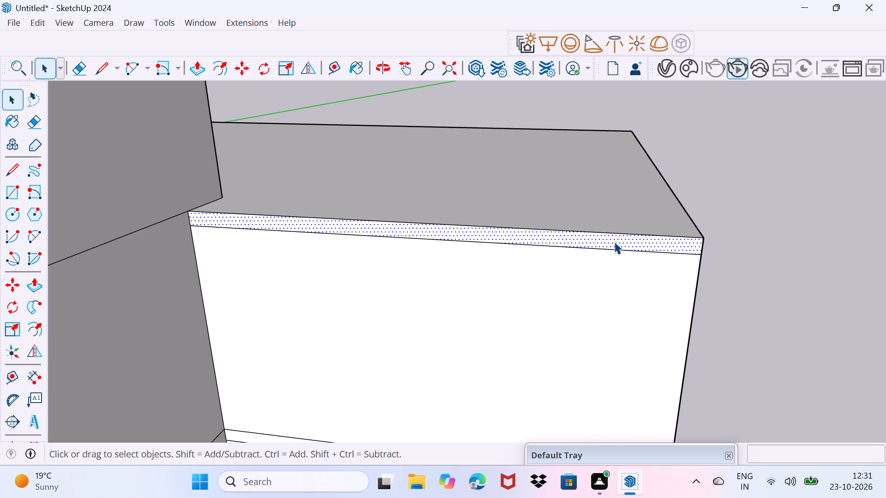
pyautogui.press('p')
pyautogui.click(614, 242)
pyautogui.scroll(-4, 477, 308)
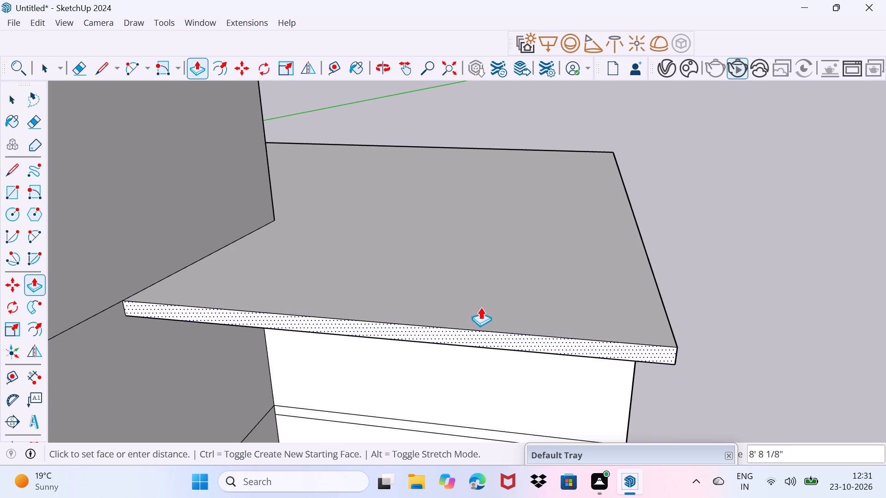
pyautogui.scroll(-8, 466, 318)
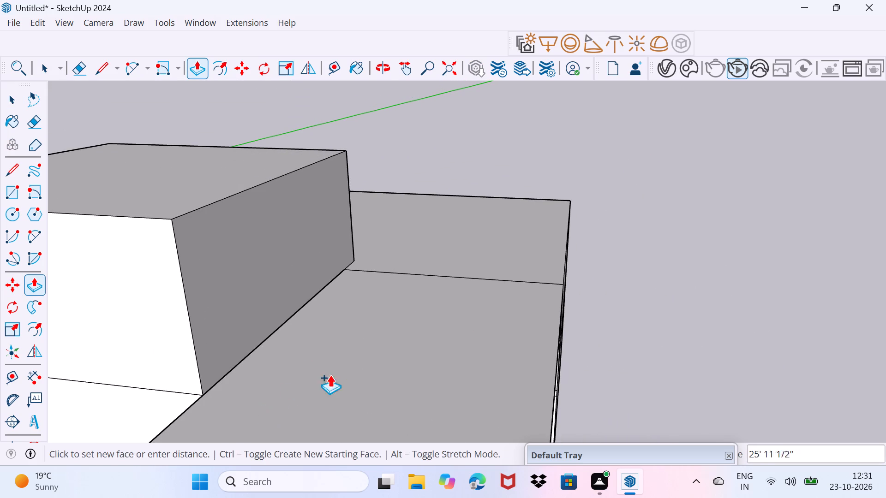
pyautogui.click(153, 327)
# Push/Pull the floor strip at the storey line forward, flush with the projecting block's front face, as a balcony slab.
pyautogui.scroll(-3, 245, 324)
pyautogui.moveTo(338, 385); pyautogui.dragTo(344, 259, button='middle')
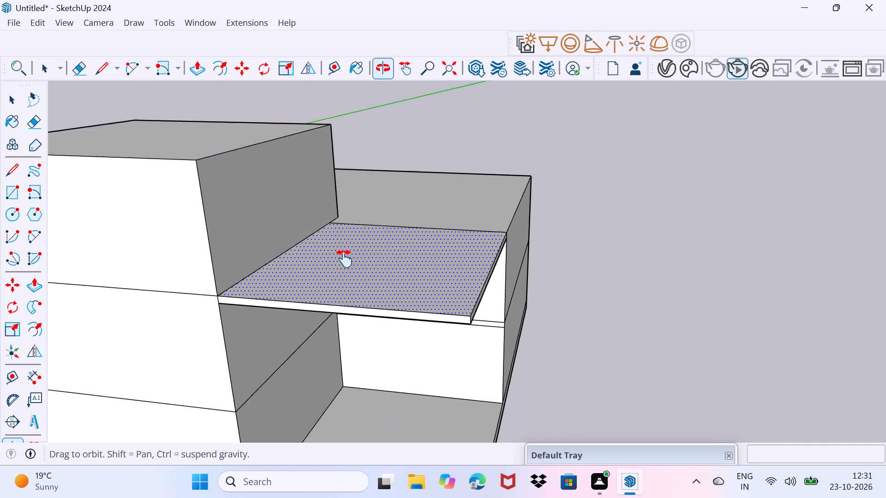
pyautogui.moveTo(344, 259); pyautogui.dragTo(344, 187, button='middle')
pyautogui.scroll(3, 509, 244)
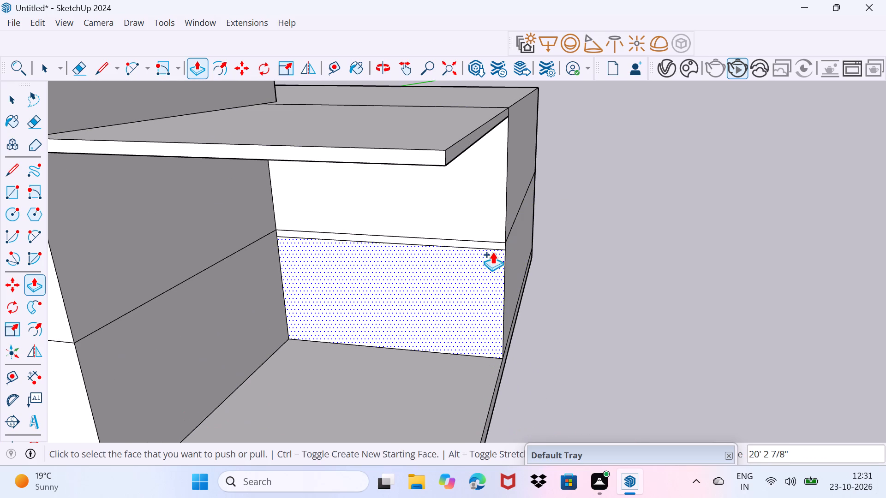
pyautogui.click(496, 247)
pyautogui.keyDown('shift'); pyautogui.moveTo(115, 344); pyautogui.dragTo(189, 308, button='middle'); pyautogui.keyUp('shift')
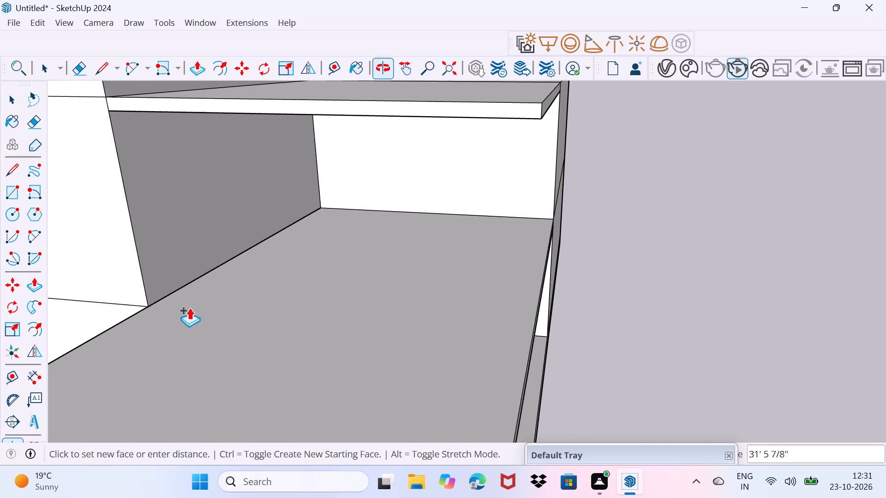
pyautogui.click(126, 281)
pyautogui.press('space')
# Erase the seam between the overhanging roof slab and the set-back block's roof.
pyautogui.scroll(-8, 177, 284)
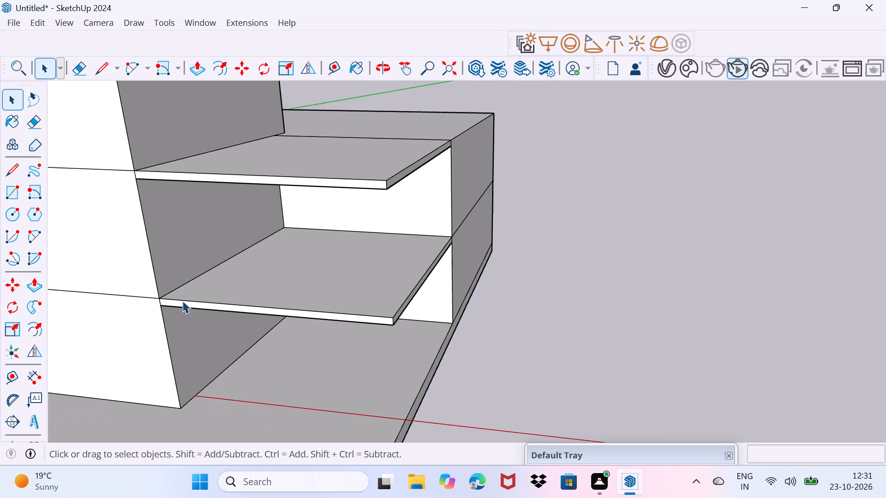
pyautogui.moveTo(175, 320); pyautogui.dragTo(108, 400, button='middle')
pyautogui.scroll(2, 358, 194)
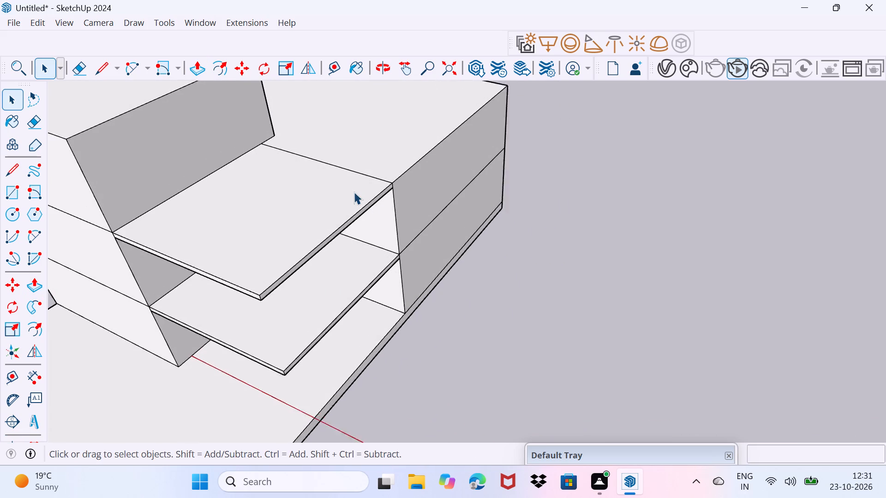
pyautogui.moveTo(395, 188); pyautogui.dragTo(264, 237, button='middle')
pyautogui.scroll(1, 363, 142)
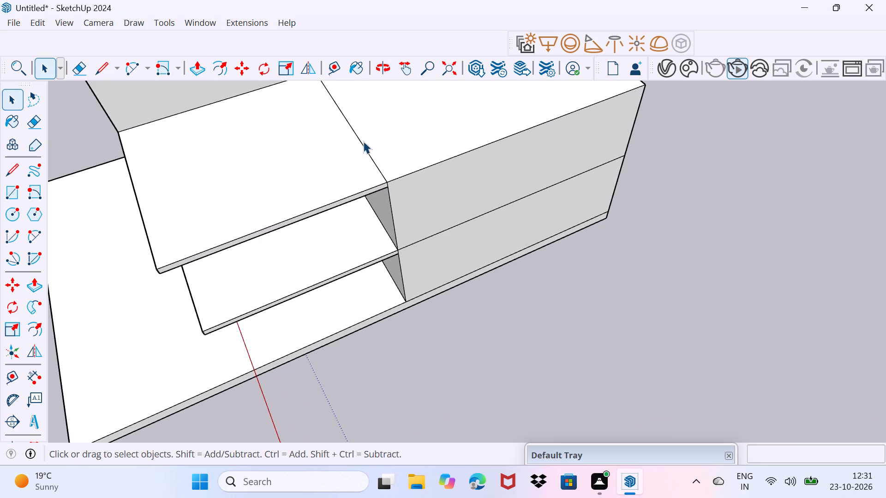
pyautogui.press('e')
pyautogui.click(364, 141)
pyautogui.moveTo(357, 149); pyautogui.dragTo(370, 144)
pyautogui.scroll(-7, 343, 163)
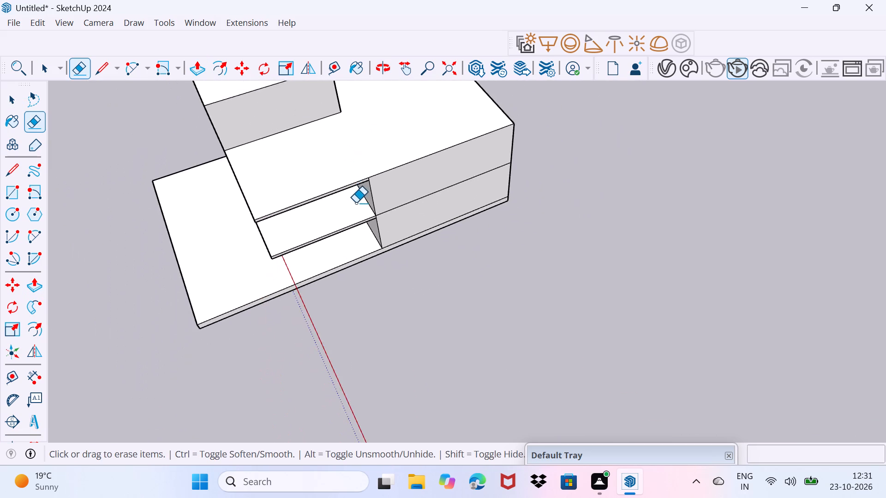
# Erase the two horizontal storey lines across the projecting block's front wall.
pyautogui.moveTo(358, 205); pyautogui.dragTo(441, 61, button='middle')
pyautogui.moveTo(403, 250); pyautogui.dragTo(512, 189, button='middle')
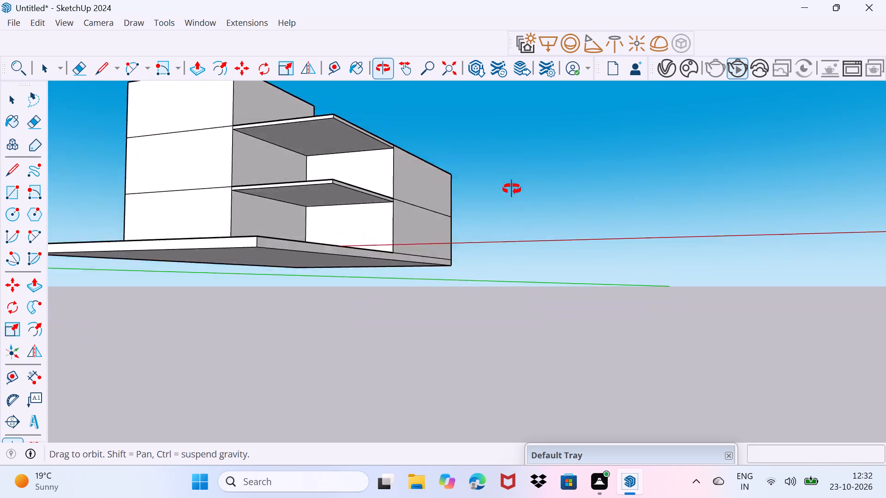
pyautogui.moveTo(512, 189); pyautogui.dragTo(559, 335, button='middle')
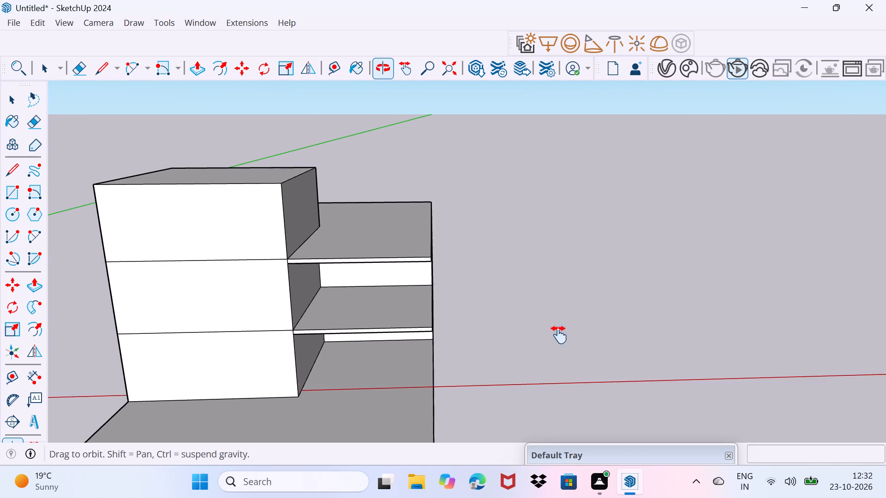
pyautogui.moveTo(559, 335); pyautogui.dragTo(590, 333, button='middle')
pyautogui.moveTo(485, 355); pyautogui.dragTo(439, 362, button='middle')
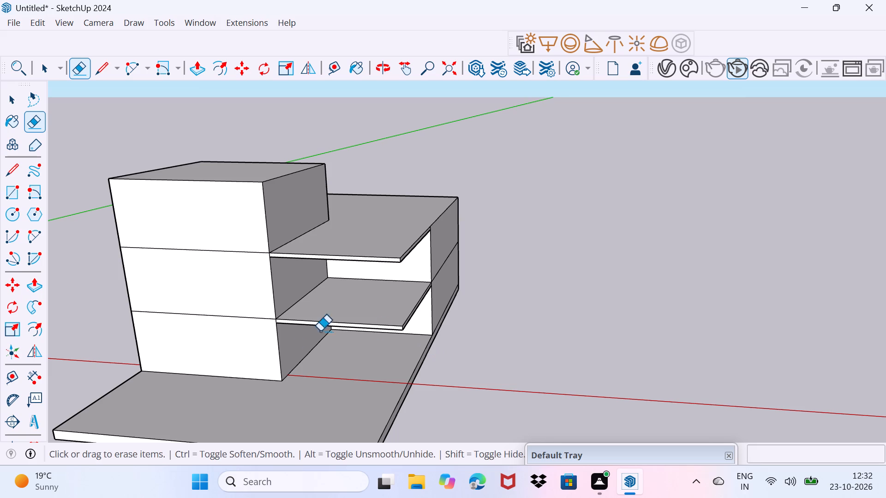
pyautogui.moveTo(279, 384); pyautogui.dragTo(343, 366, button='middle')
pyautogui.scroll(-1, 279, 384)
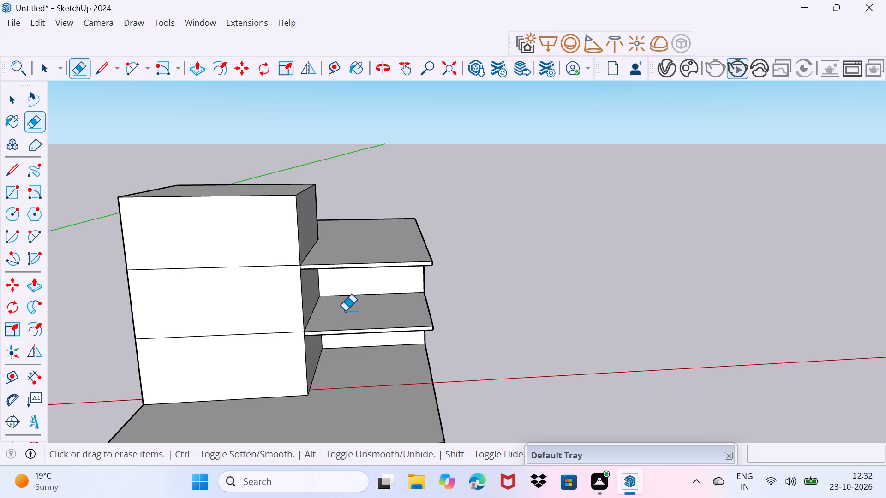
pyautogui.scroll(-1, 277, 318)
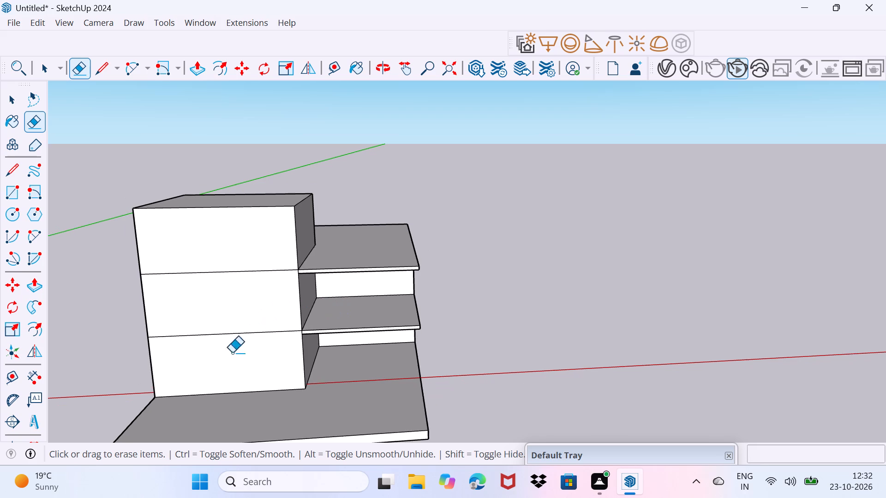
pyautogui.moveTo(225, 373); pyautogui.dragTo(291, 350, button='middle')
pyautogui.click(257, 334)
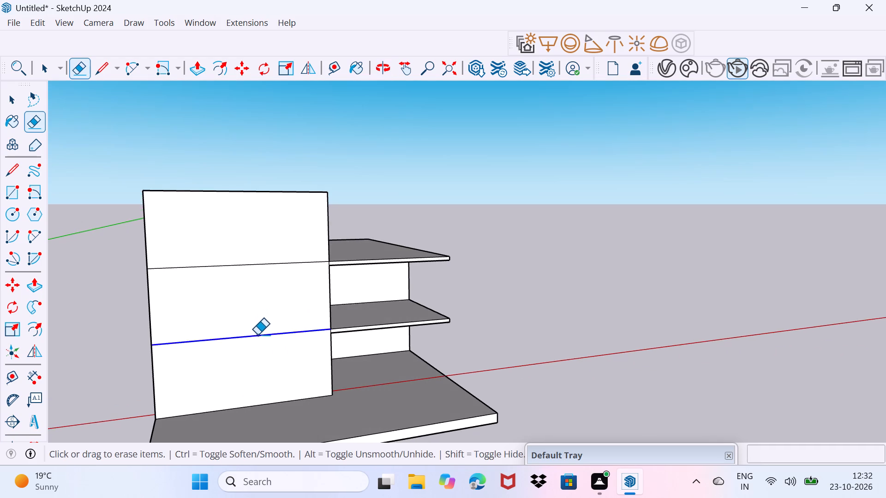
pyautogui.click(248, 266)
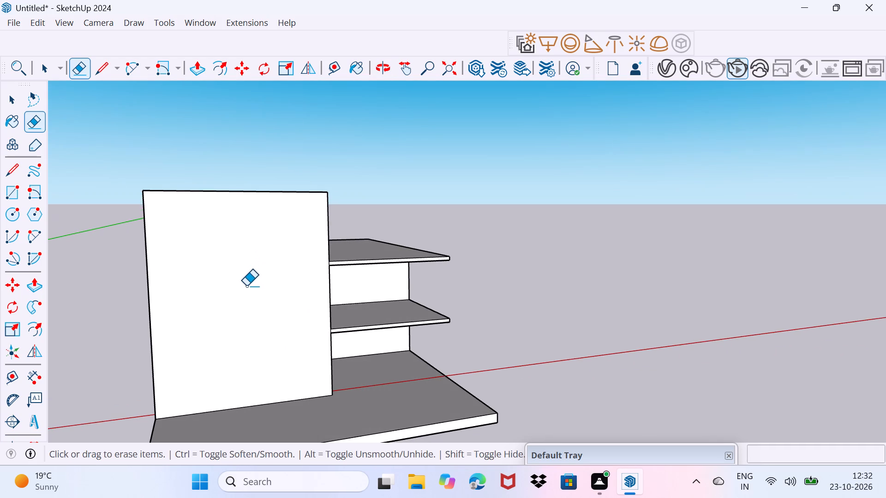
pyautogui.scroll(-2, 245, 288)
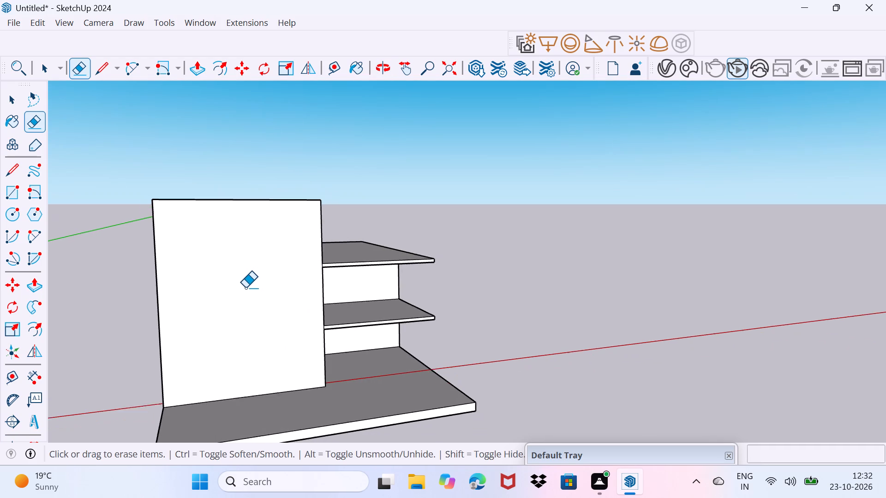
pyautogui.scroll(-6, 245, 288)
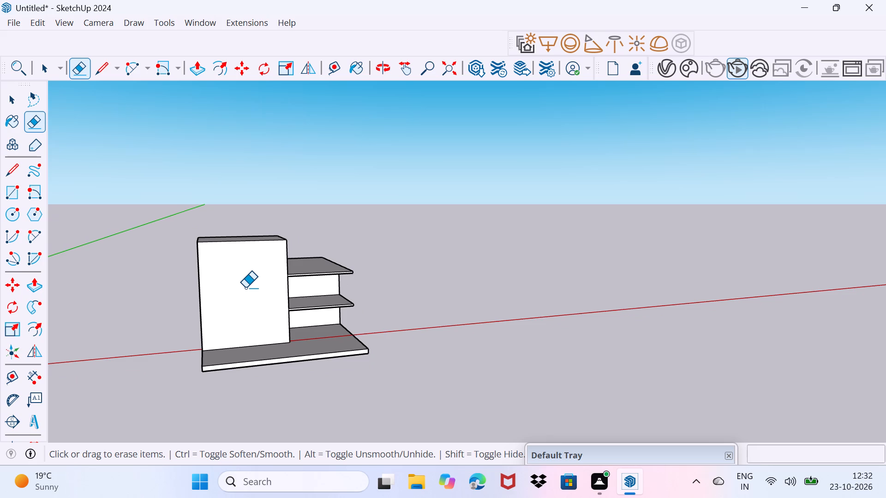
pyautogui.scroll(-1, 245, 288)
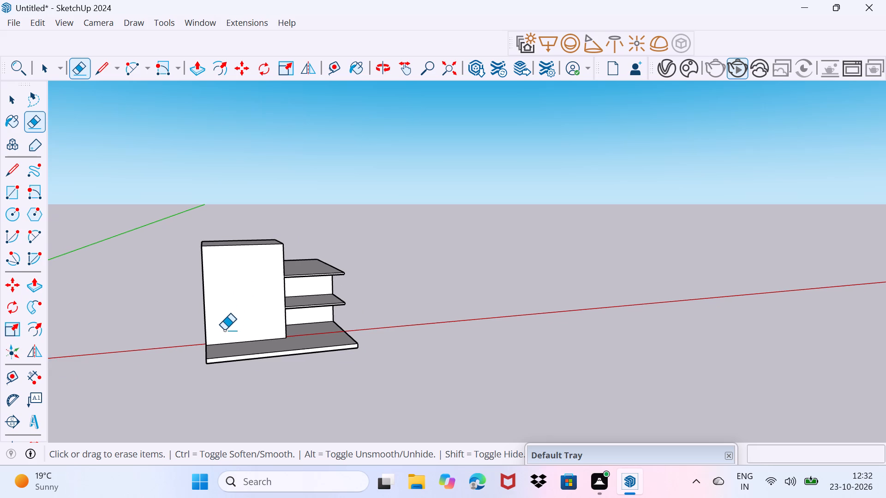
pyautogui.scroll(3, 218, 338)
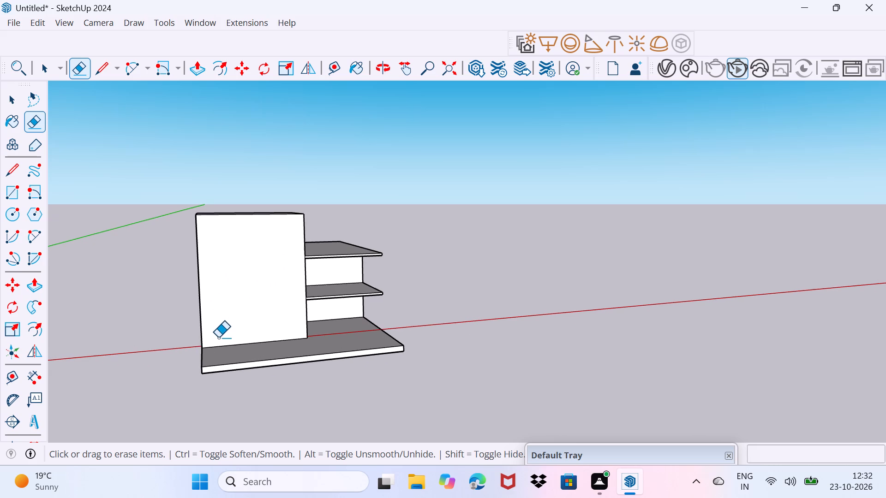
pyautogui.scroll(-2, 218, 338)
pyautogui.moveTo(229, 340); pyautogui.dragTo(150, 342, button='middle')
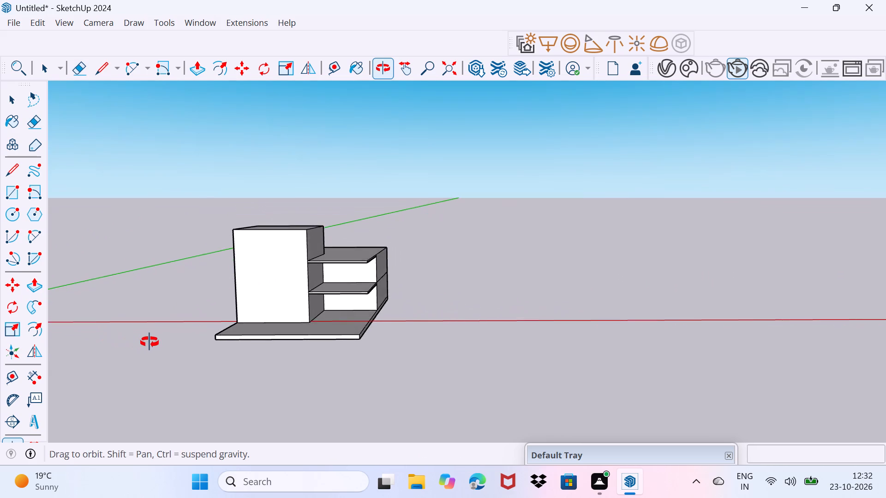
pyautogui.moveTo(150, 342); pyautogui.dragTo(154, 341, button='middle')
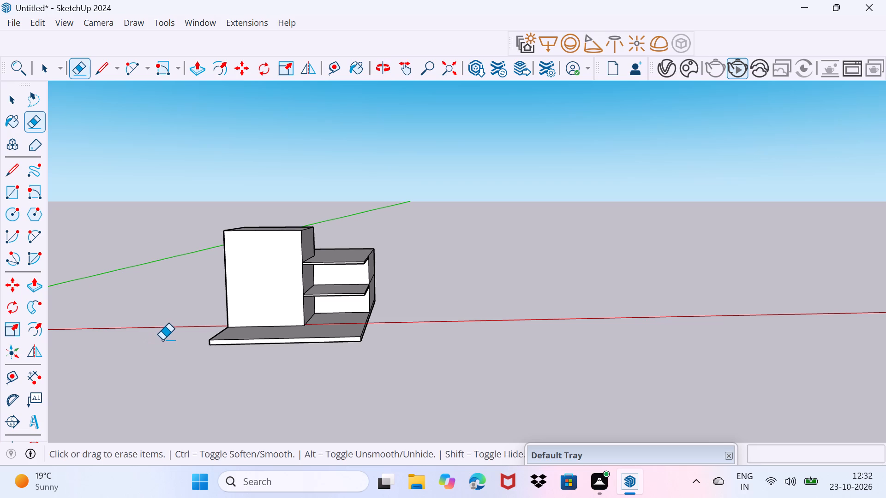
# Copy the lowest segment of the projecting block's left front vertical edge about 15' sideways along the front wall's base.
pyautogui.press('space')
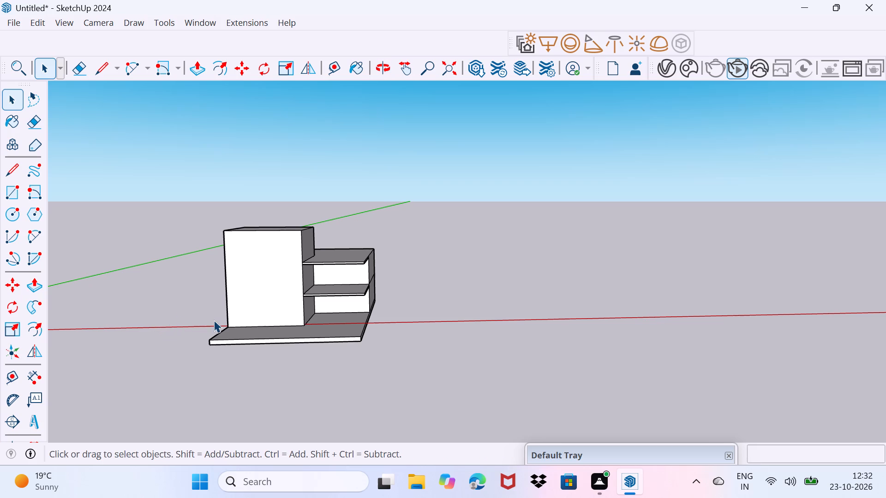
pyautogui.scroll(2, 214, 320)
pyautogui.moveTo(216, 335); pyautogui.dragTo(271, 313, button='middle')
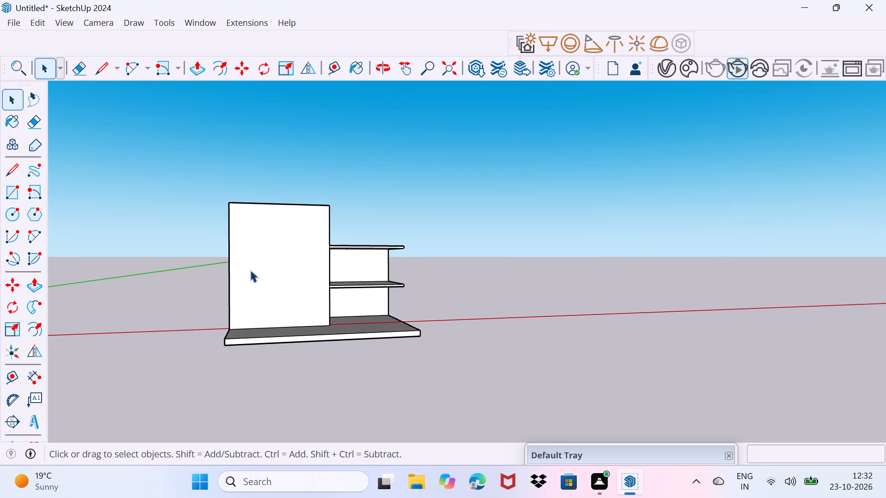
pyautogui.scroll(2, 250, 269)
pyautogui.click(224, 293)
pyautogui.scroll(5, 223, 336)
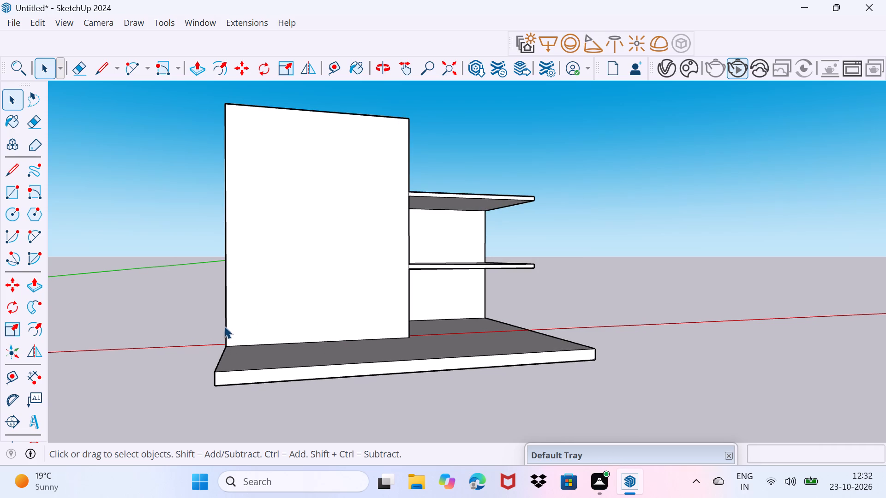
pyautogui.click(226, 325)
pyautogui.scroll(3, 222, 360)
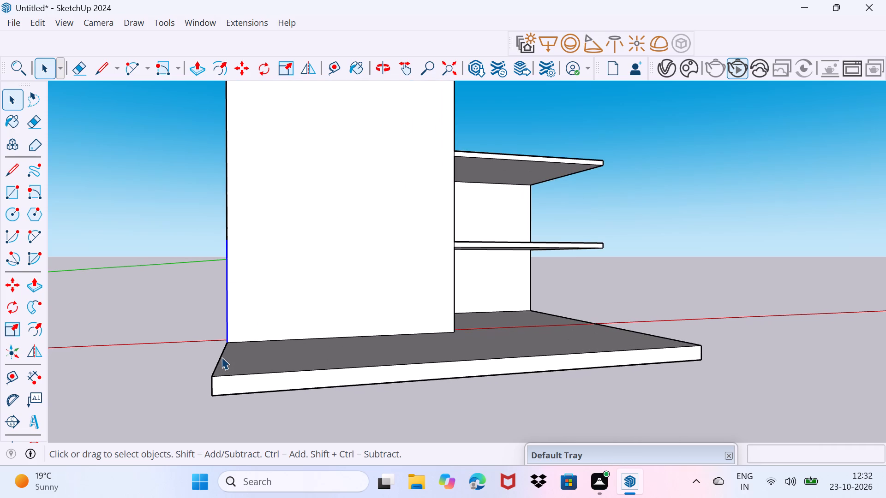
pyautogui.press('m')
pyautogui.click(228, 344)
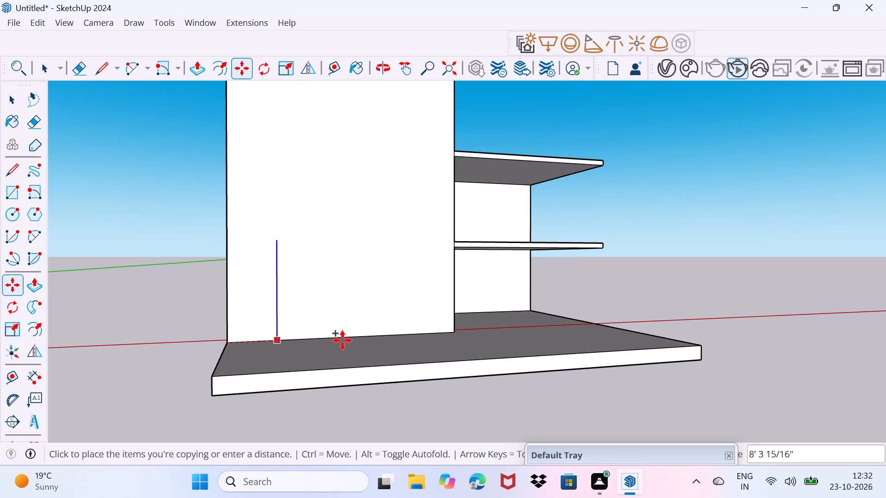
pyautogui.press('space')
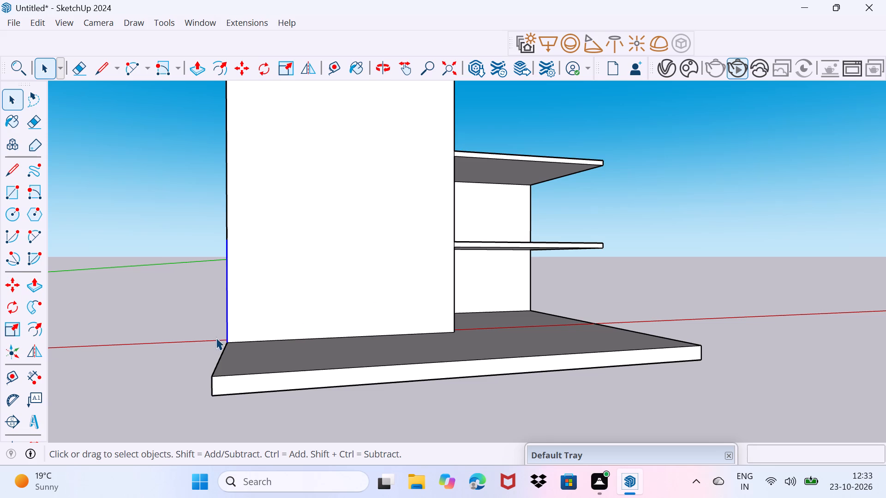
pyautogui.scroll(4, 227, 341)
pyautogui.press('m')
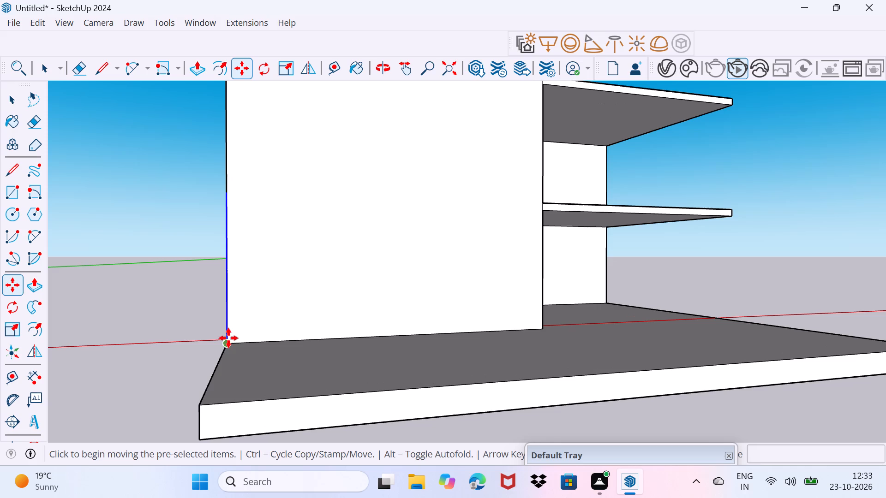
pyautogui.click(227, 348)
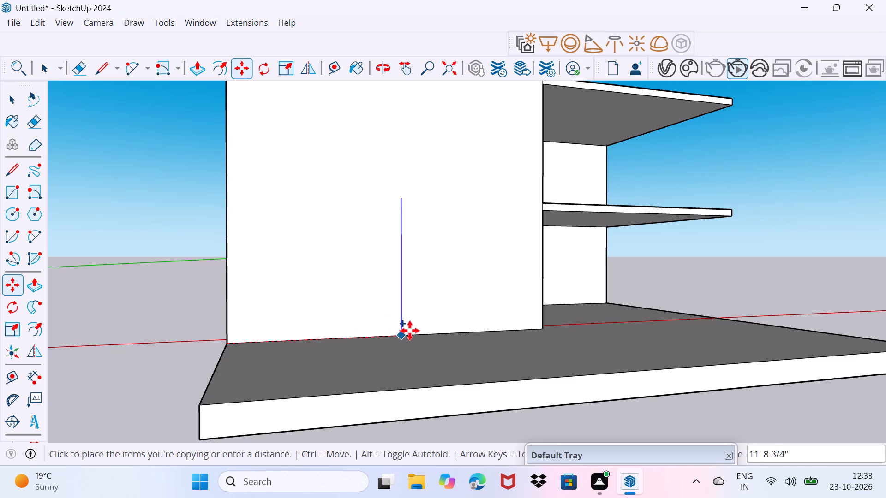
pyautogui.click(445, 330)
# Draw a 20' vertical line from the copied segment's top end up to the roof edge of the projecting block's front wall.
pyautogui.scroll(-3, 440, 263)
pyautogui.keyDown('shift'); pyautogui.moveTo(437, 259); pyautogui.dragTo(437, 395, button='middle'); pyautogui.keyUp('shift')
pyautogui.keyDown('shift'); pyautogui.scroll(-1, 437, 259); pyautogui.keyUp('shift')
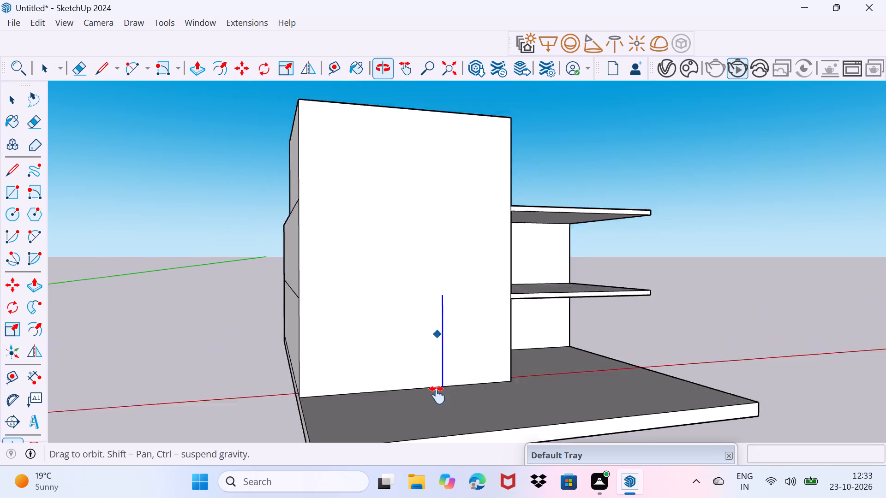
pyautogui.keyDown('shift'); pyautogui.moveTo(437, 395); pyautogui.dragTo(437, 402, button='middle'); pyautogui.keyUp('shift')
pyautogui.scroll(1, 443, 377)
pyautogui.press('l')
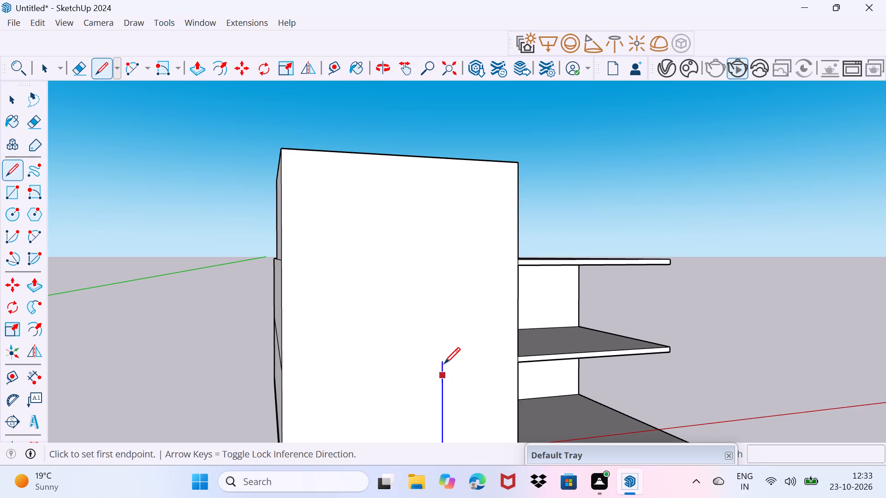
pyautogui.click(444, 360)
pyautogui.click(441, 159)
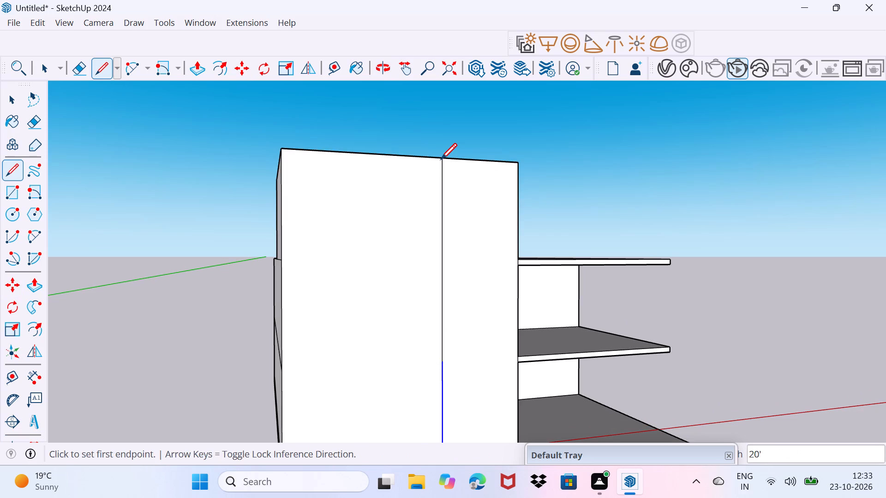
pyautogui.press('space')
pyautogui.moveTo(391, 335); pyautogui.dragTo(423, 262)
# Copy all segments of the projecting block's left front vertical edge 5" inward across the front wall.
pyautogui.scroll(-3, 417, 249)
pyautogui.moveTo(414, 327); pyautogui.dragTo(398, 330, button='middle')
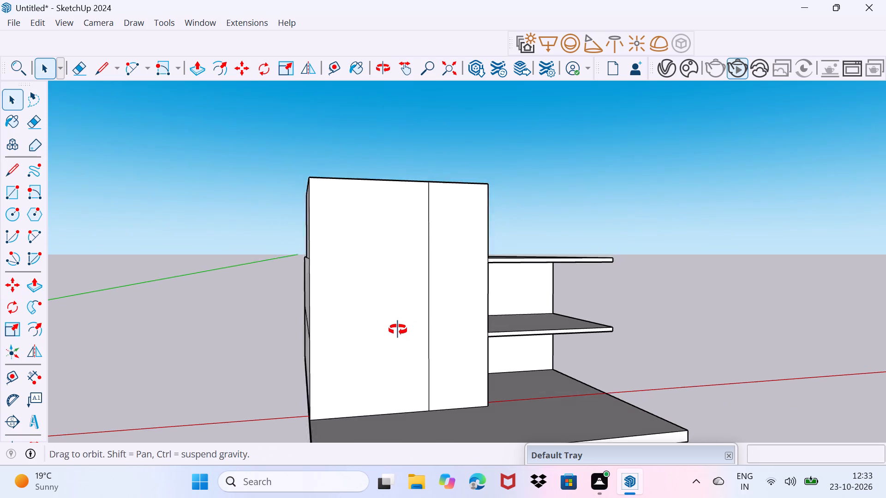
pyautogui.moveTo(398, 330); pyautogui.dragTo(381, 340, button='middle')
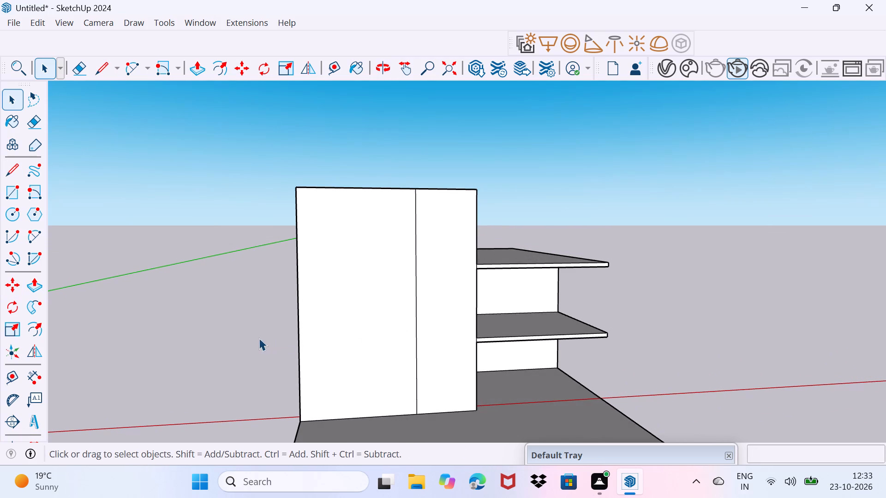
pyautogui.moveTo(259, 338); pyautogui.dragTo(272, 323, button='middle')
pyautogui.scroll(2, 320, 403)
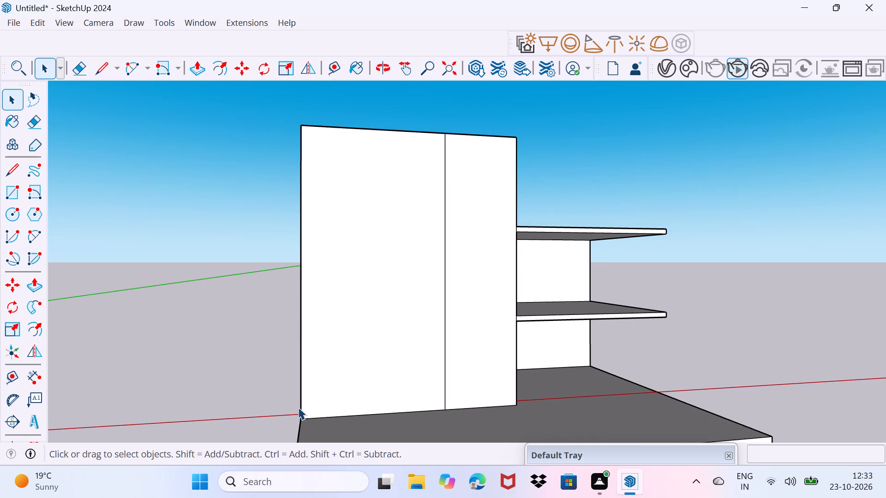
pyautogui.click(301, 406)
pyautogui.scroll(5, 300, 421)
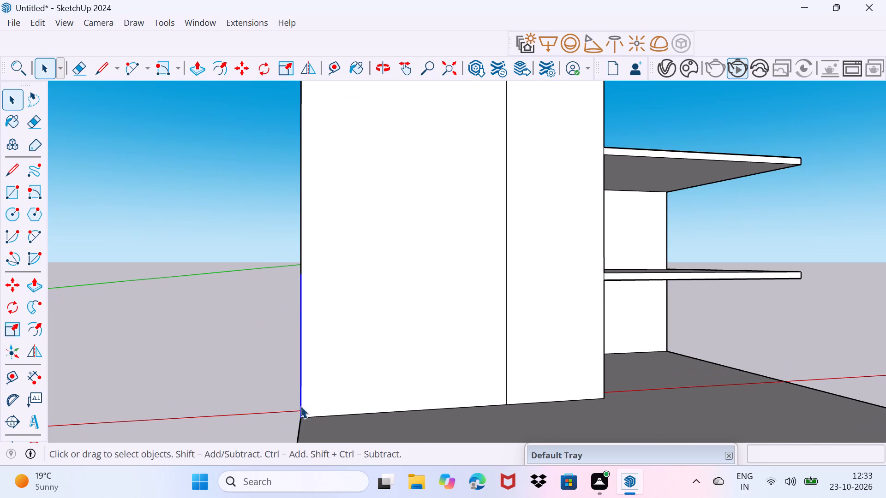
pyautogui.scroll(-3, 307, 316)
pyautogui.keyDown('shift'); pyautogui.moveTo(307, 309); pyautogui.dragTo(312, 379, button='middle'); pyautogui.keyUp('shift')
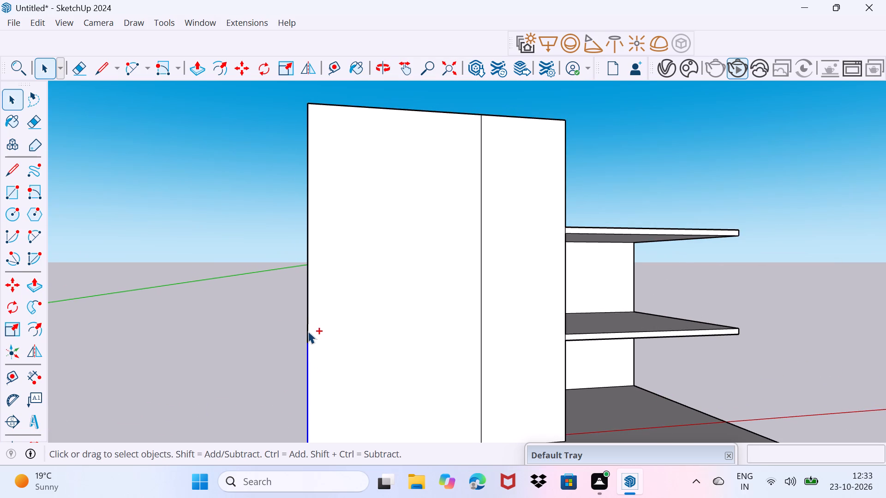
pyautogui.keyDown('ctrl'); pyautogui.click(308, 331); pyautogui.keyUp('ctrl')
pyautogui.keyDown('ctrl'); pyautogui.click(308, 185); pyautogui.keyUp('ctrl')
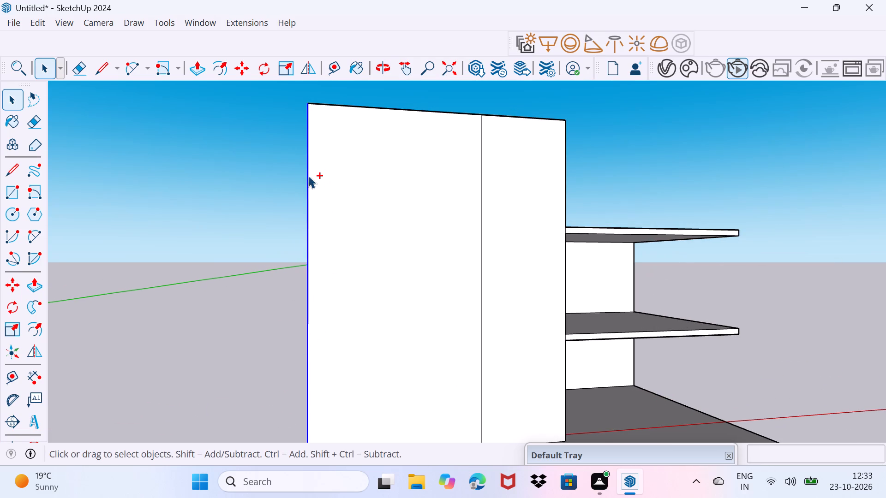
pyautogui.scroll(-3, 371, 306)
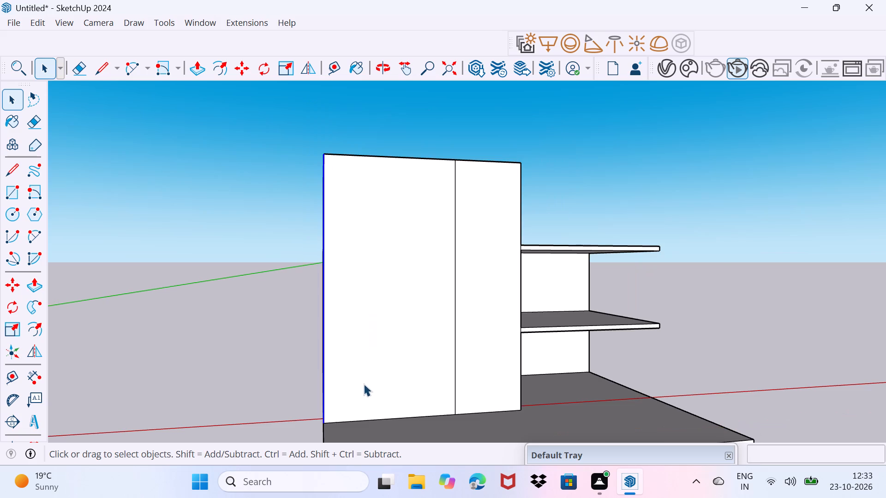
pyautogui.press('m')
pyautogui.click(321, 423)
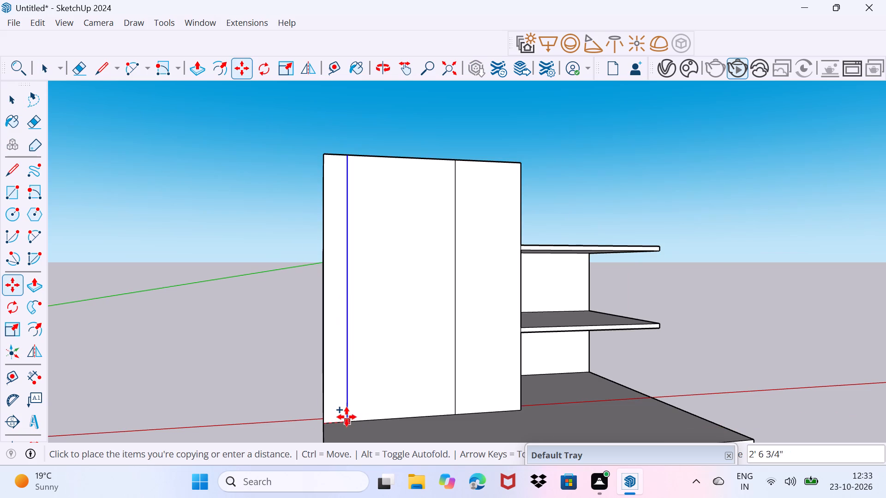
pyautogui.press('5')
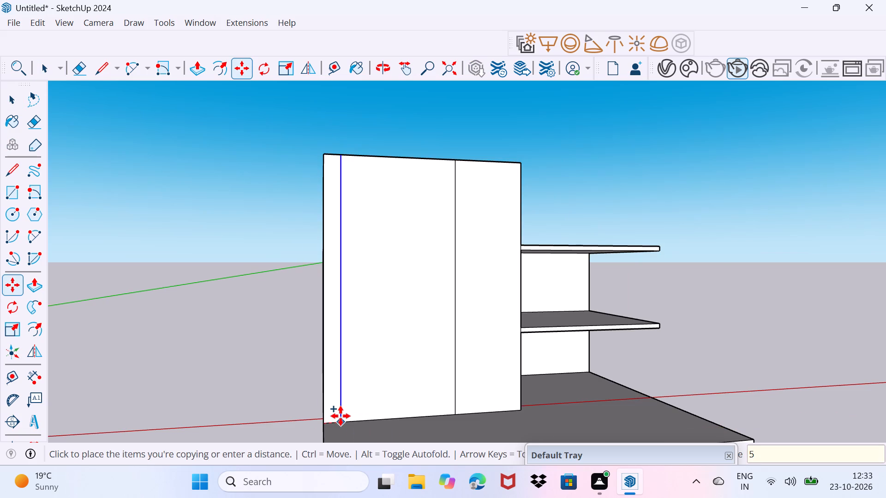
pyautogui.hotkey('shift', '"')
pyautogui.press('Return')
# Move the copied vertical line near the front wall's left edge a further 5" inward.
pyautogui.scroll(3, 316, 408)
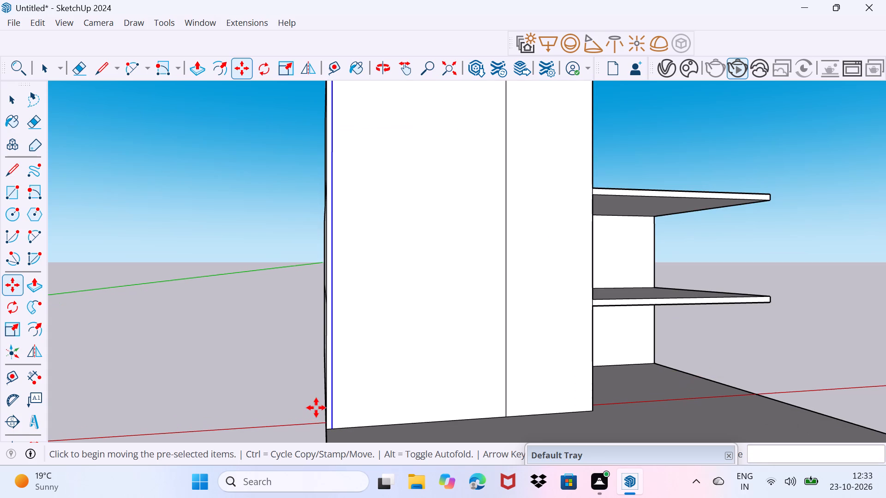
pyautogui.scroll(5, 336, 424)
pyautogui.click(326, 431)
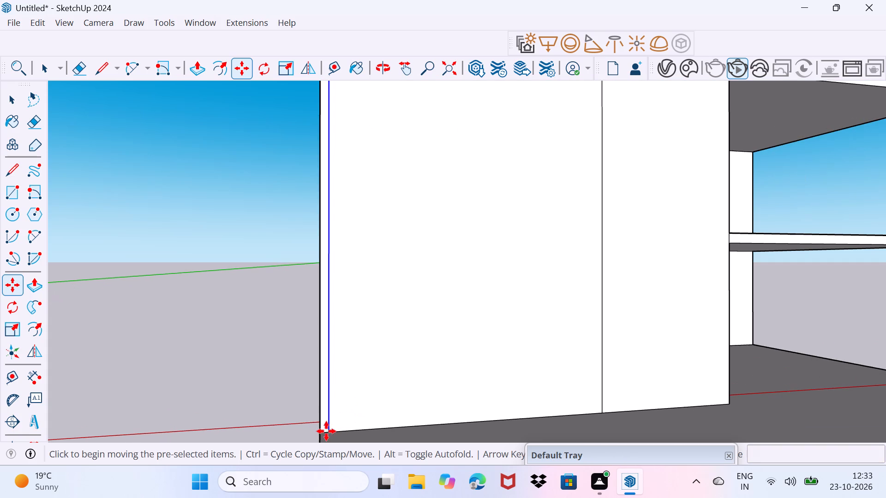
pyautogui.click(337, 431)
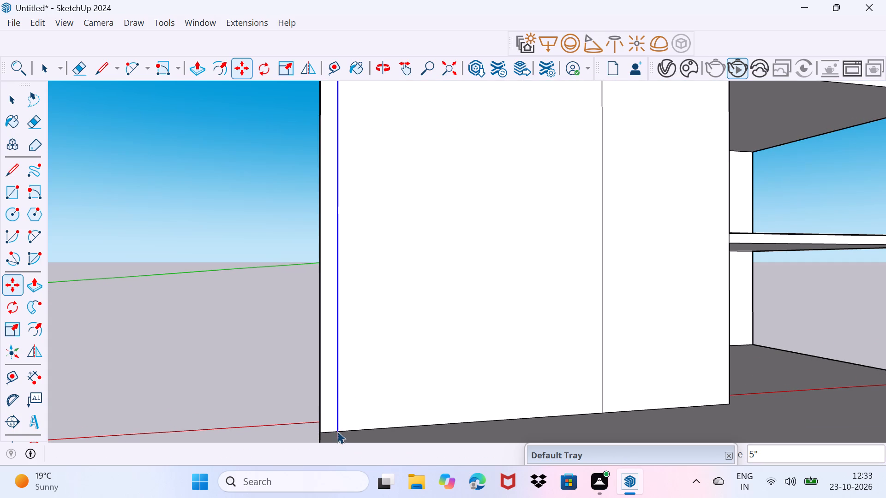
pyautogui.press('space')
# Copy the front wall's top edge, from the inset vertical line to the right corner, 9" down the wall.
pyautogui.scroll(-8, 337, 382)
pyautogui.moveTo(328, 285); pyautogui.dragTo(314, 417, button='middle')
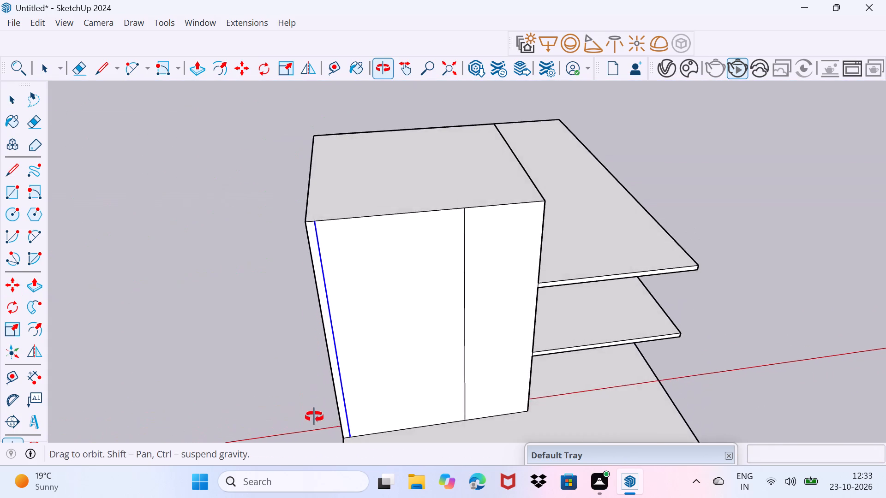
pyautogui.moveTo(314, 417); pyautogui.dragTo(317, 401, button='middle')
pyautogui.scroll(3, 348, 254)
pyautogui.press('space')
pyautogui.scroll(3, 335, 207)
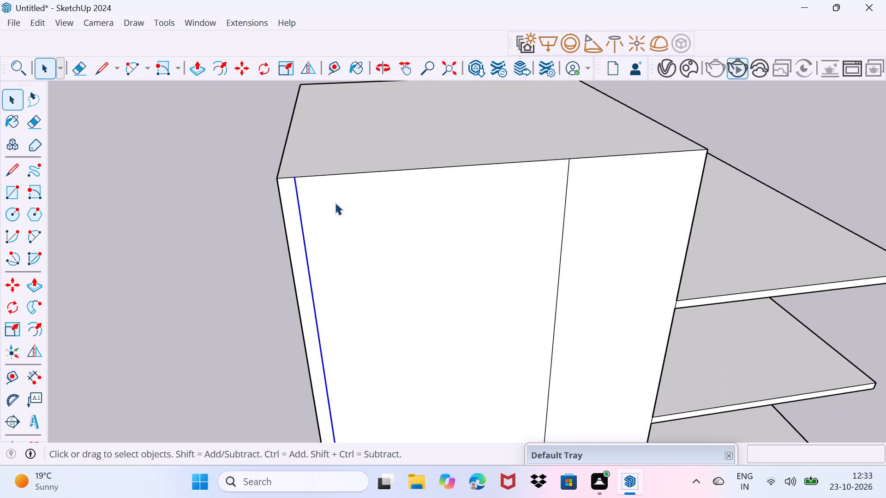
pyautogui.click(347, 177)
pyautogui.moveTo(345, 201); pyautogui.dragTo(365, 178)
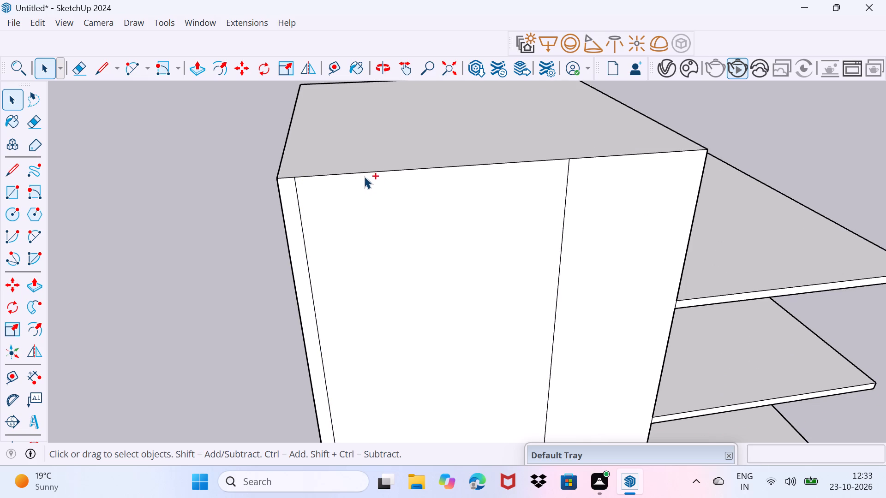
pyautogui.keyDown('ctrl'); pyautogui.click(365, 172); pyautogui.keyUp('ctrl')
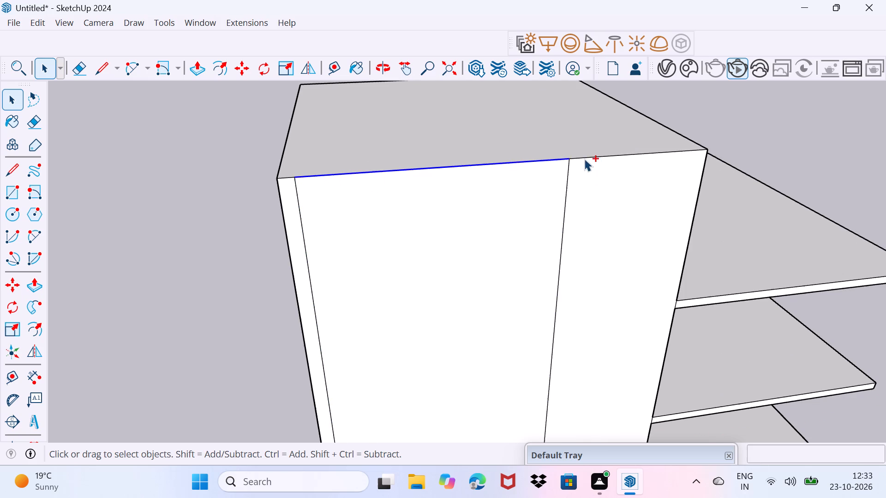
pyautogui.keyDown('ctrl'); pyautogui.click(586, 158); pyautogui.keyUp('ctrl')
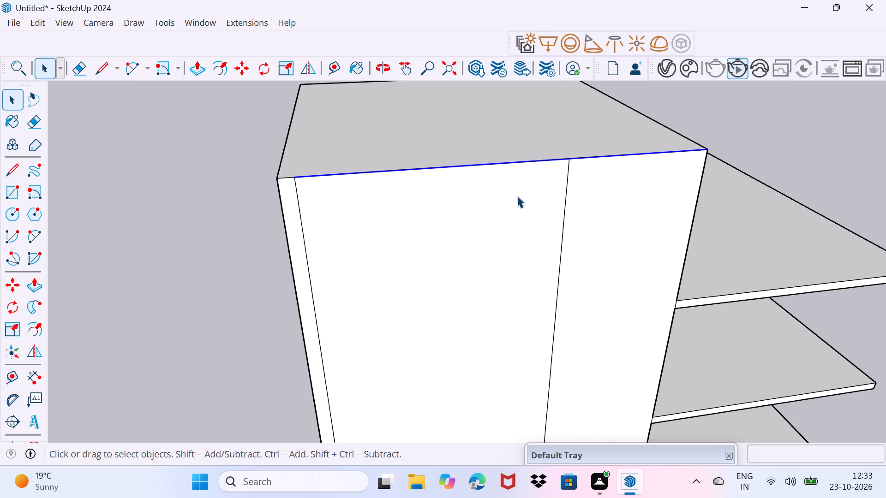
pyautogui.scroll(4, 572, 180)
pyautogui.press('m')
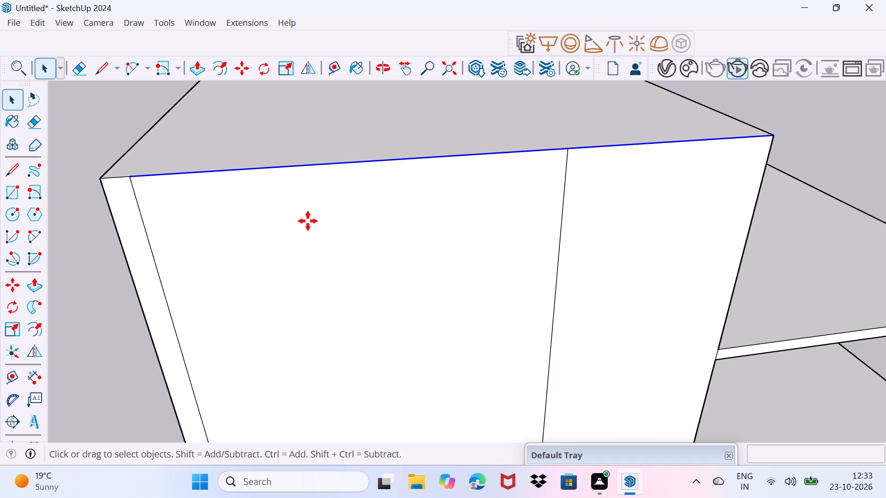
pyautogui.click(128, 177)
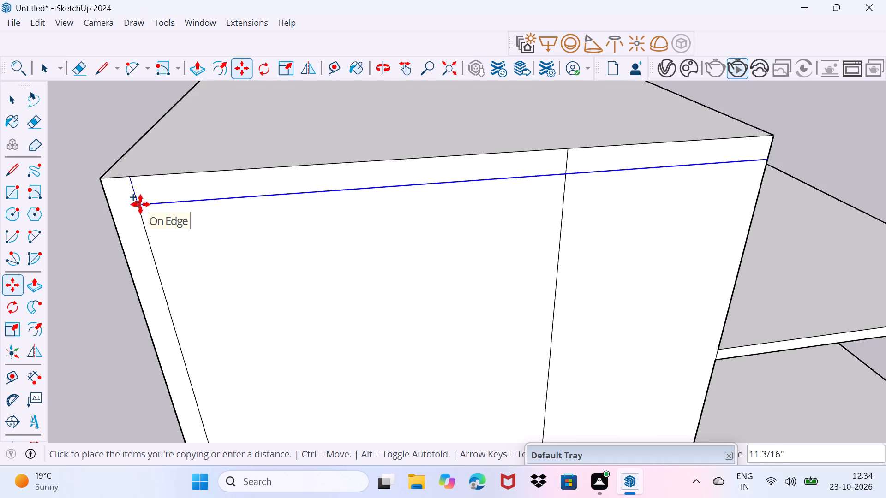
pyautogui.write('9"')
pyautogui.press('Return')
pyautogui.press('space')
pyautogui.scroll(3, 133, 190)
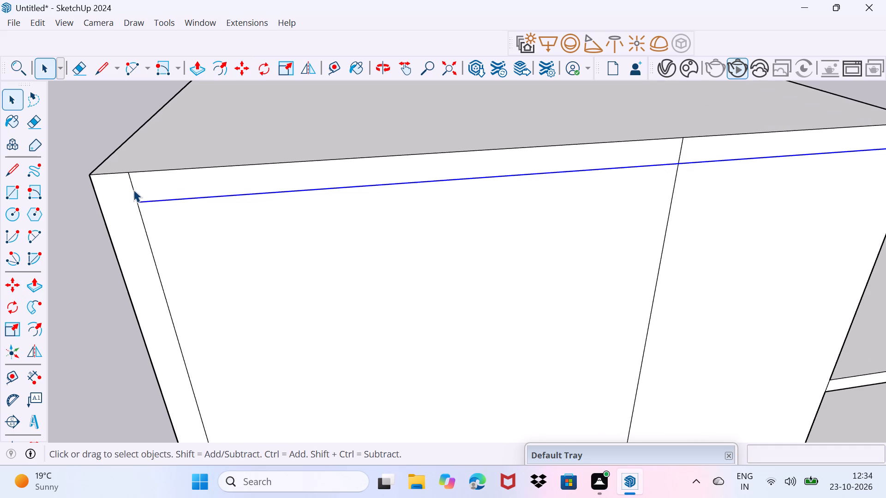
# Erase the two short vertical line segments between the front wall's top edge and the line 9" below it.
pyautogui.press('e')
pyautogui.click(133, 190)
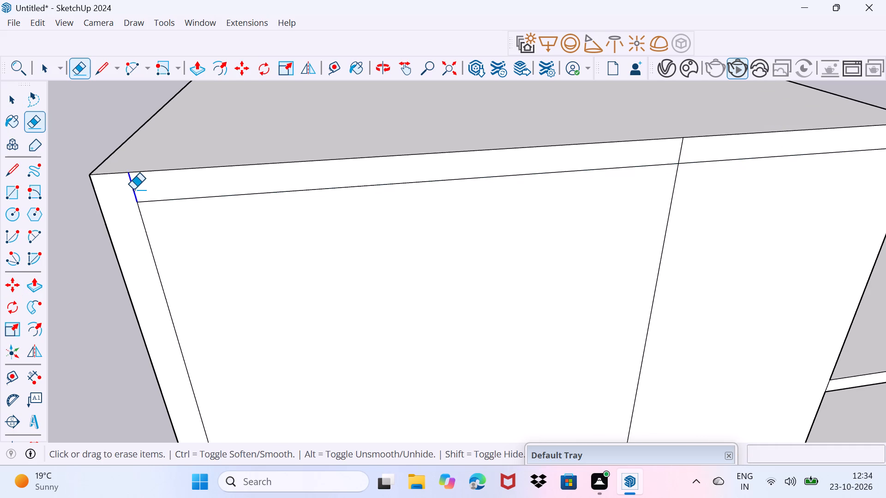
pyautogui.click(680, 150)
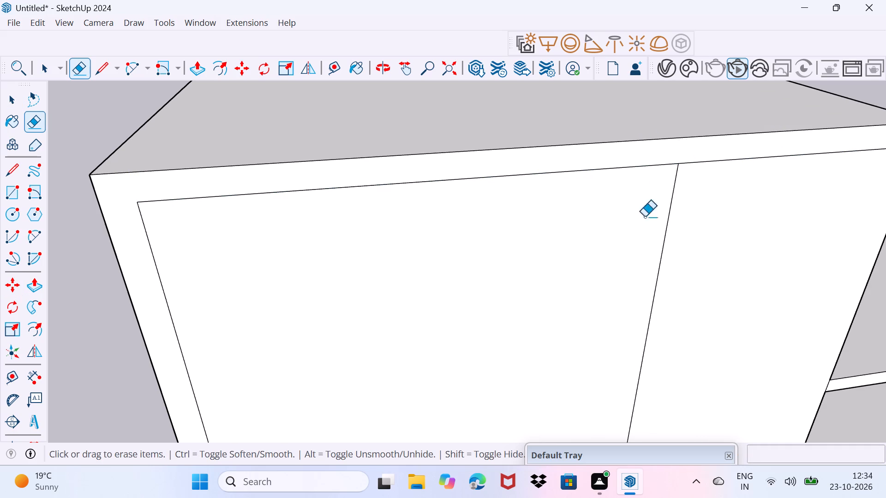
# Push/Pull the L-shaped border face along the front wall's left and top edges 5" outward.
pyautogui.scroll(-5, 624, 256)
pyautogui.moveTo(606, 288); pyautogui.dragTo(600, 222, button='middle')
pyautogui.scroll(1, 380, 243)
pyautogui.press('space')
pyautogui.click(331, 240)
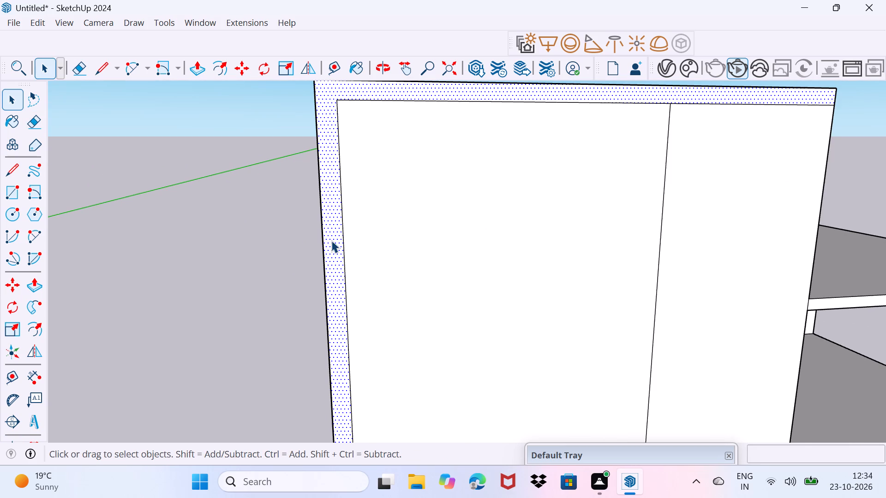
pyautogui.press('p')
pyautogui.click(331, 240)
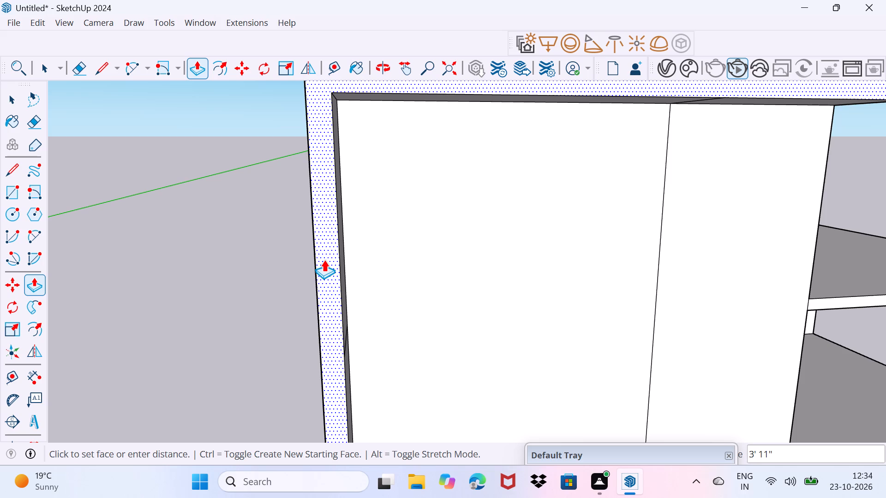
pyautogui.press('5')
pyautogui.hotkey('shift', '"')
pyautogui.press('Return')
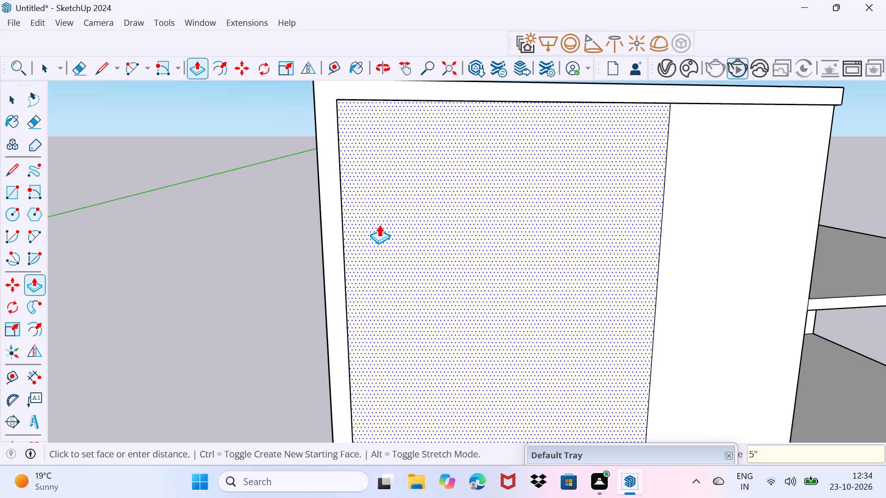
# Erase the short seam lines crossing the inner side face of the projecting border's vertical strip.
pyautogui.moveTo(381, 225); pyautogui.dragTo(218, 259, button='middle')
pyautogui.scroll(3, 300, 326)
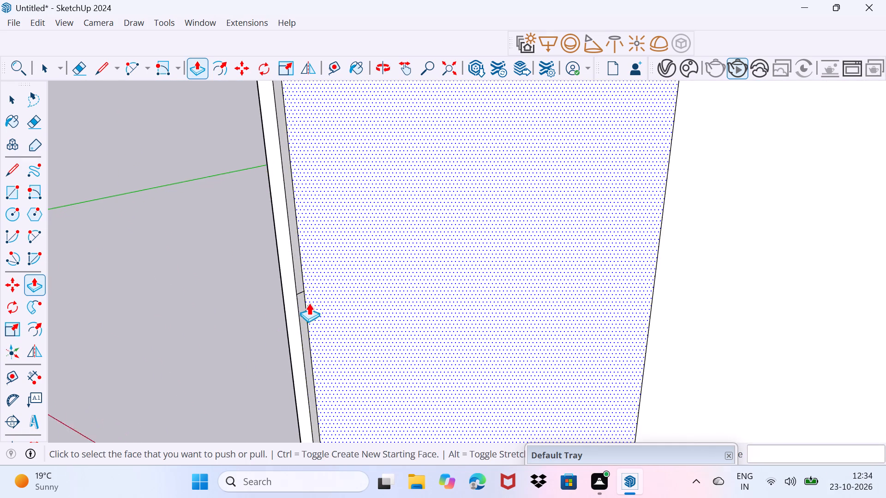
pyautogui.scroll(5, 305, 296)
pyautogui.press('space')
pyautogui.write('e')
pyautogui.scroll(3, 288, 289)
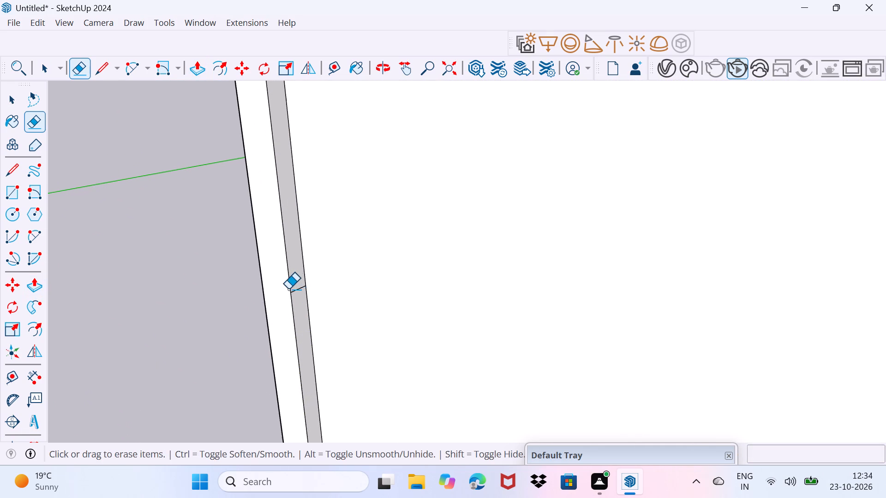
pyautogui.click(296, 290)
pyautogui.scroll(-11, 294, 285)
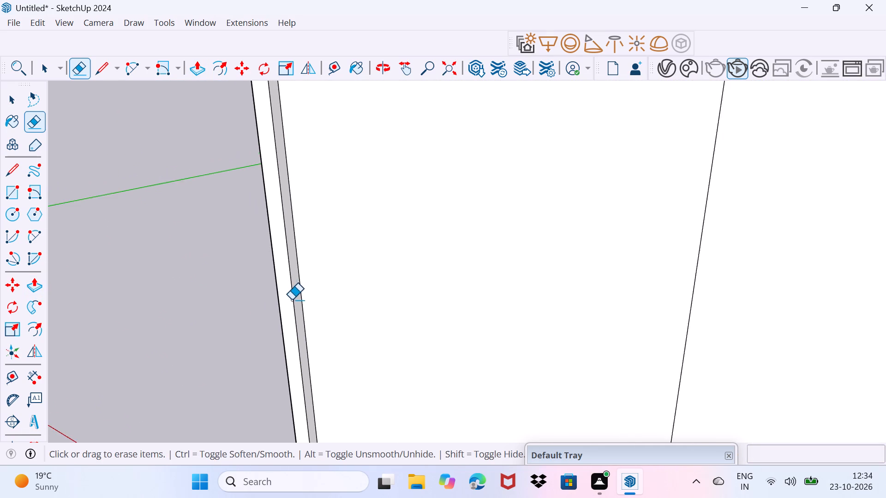
pyautogui.scroll(-6, 292, 300)
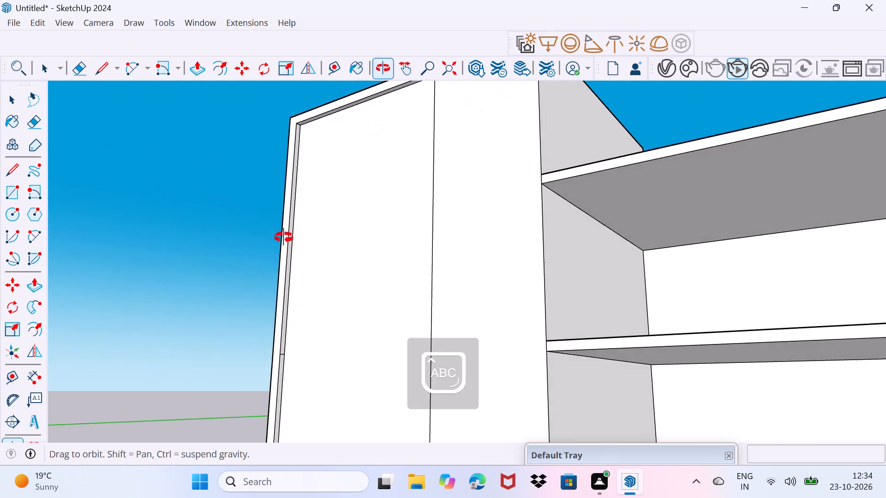
pyautogui.keyDown('shift'); pyautogui.moveTo(305, 318); pyautogui.dragTo(304, 286, button='middle'); pyautogui.keyUp('shift')
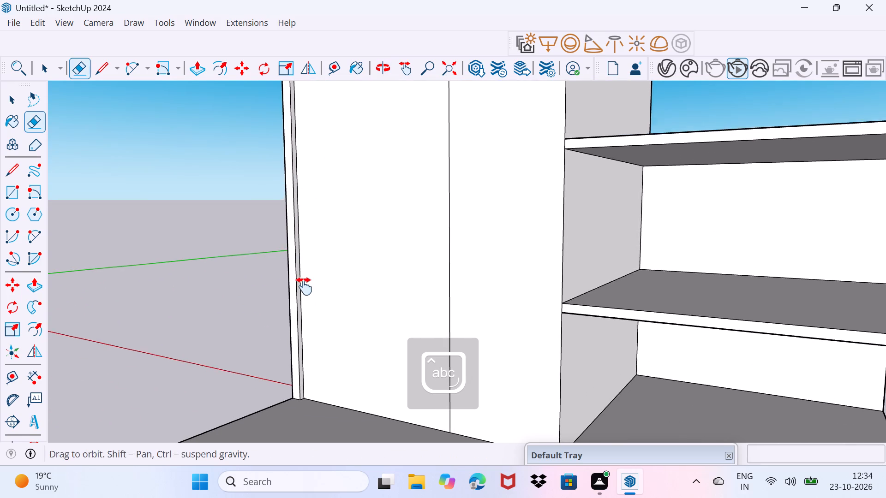
pyautogui.keyDown('shift'); pyautogui.moveTo(304, 286); pyautogui.dragTo(302, 278, button='middle'); pyautogui.keyUp('shift')
pyautogui.scroll(8, 300, 246)
pyautogui.click(290, 236)
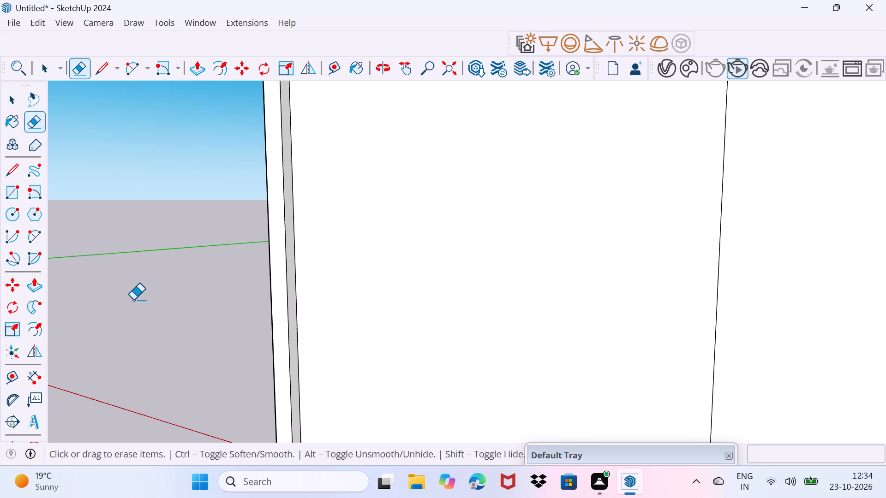
pyautogui.scroll(-4, 269, 155)
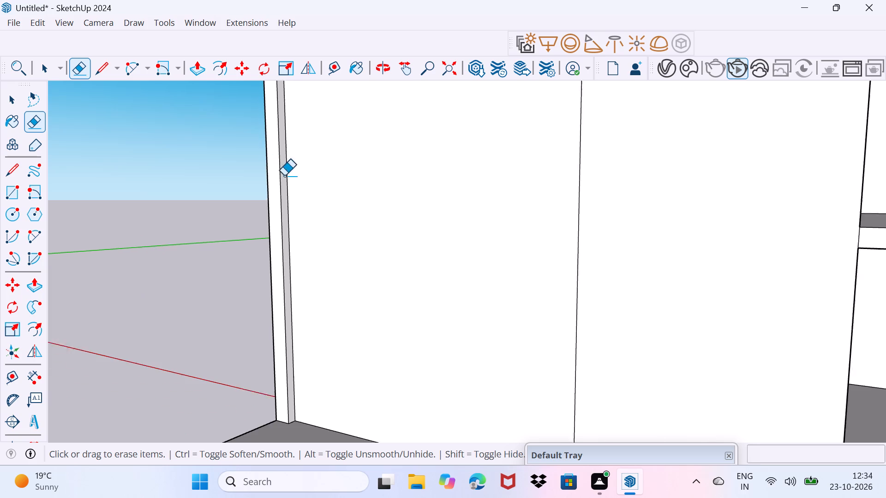
pyautogui.scroll(-2, 319, 248)
pyautogui.press('space')
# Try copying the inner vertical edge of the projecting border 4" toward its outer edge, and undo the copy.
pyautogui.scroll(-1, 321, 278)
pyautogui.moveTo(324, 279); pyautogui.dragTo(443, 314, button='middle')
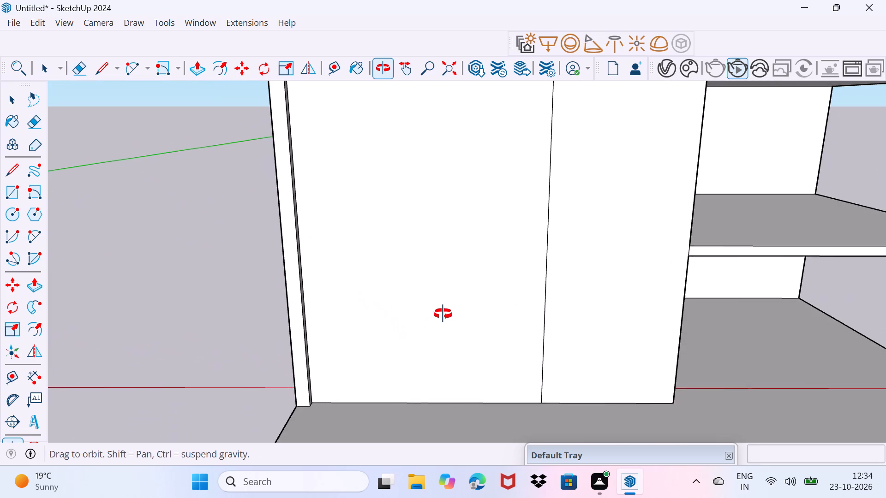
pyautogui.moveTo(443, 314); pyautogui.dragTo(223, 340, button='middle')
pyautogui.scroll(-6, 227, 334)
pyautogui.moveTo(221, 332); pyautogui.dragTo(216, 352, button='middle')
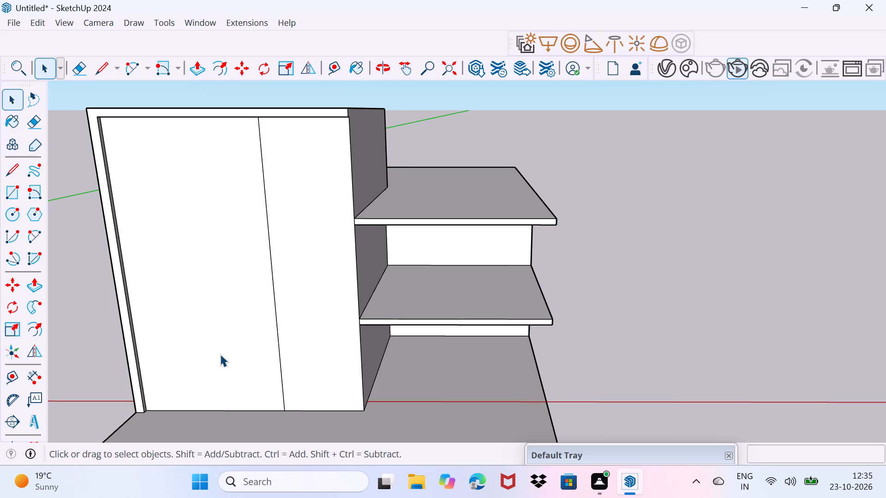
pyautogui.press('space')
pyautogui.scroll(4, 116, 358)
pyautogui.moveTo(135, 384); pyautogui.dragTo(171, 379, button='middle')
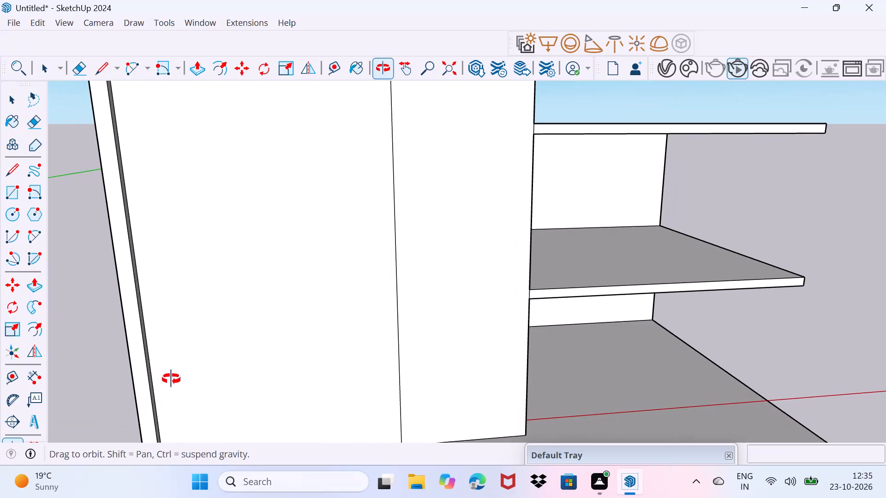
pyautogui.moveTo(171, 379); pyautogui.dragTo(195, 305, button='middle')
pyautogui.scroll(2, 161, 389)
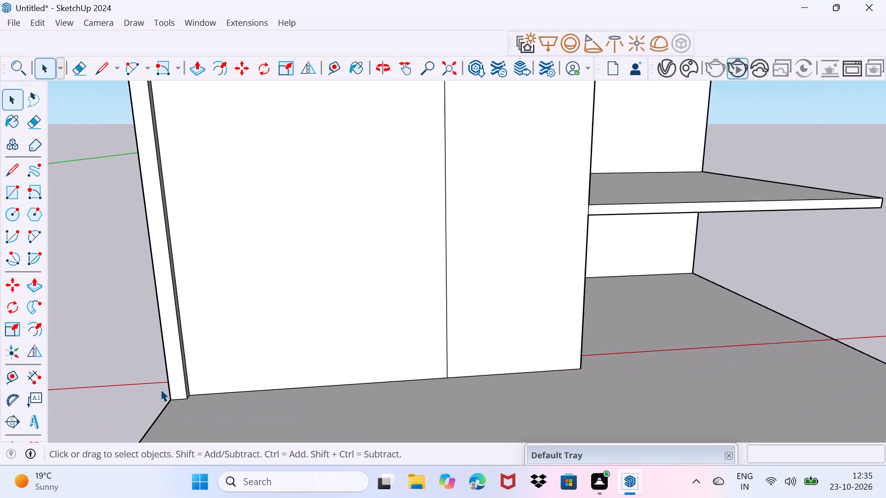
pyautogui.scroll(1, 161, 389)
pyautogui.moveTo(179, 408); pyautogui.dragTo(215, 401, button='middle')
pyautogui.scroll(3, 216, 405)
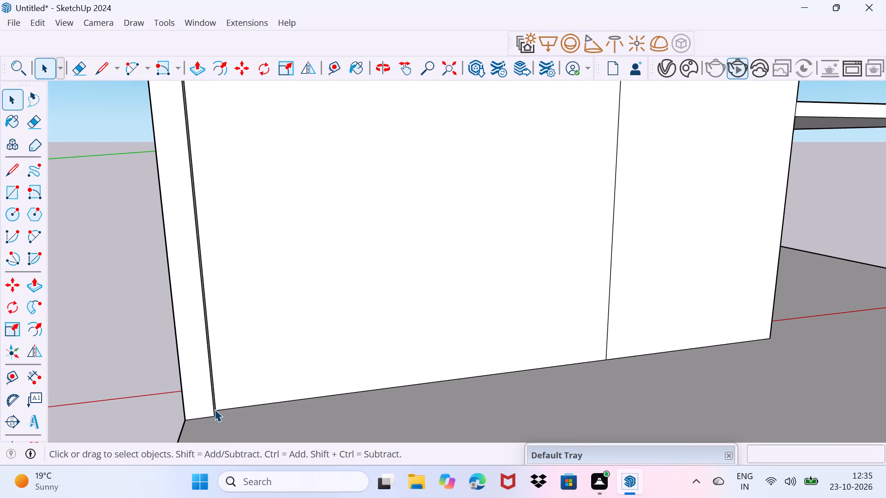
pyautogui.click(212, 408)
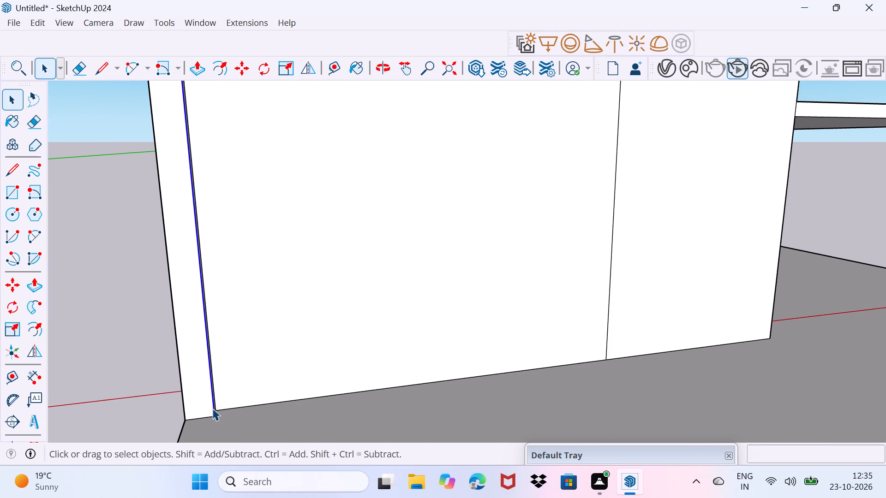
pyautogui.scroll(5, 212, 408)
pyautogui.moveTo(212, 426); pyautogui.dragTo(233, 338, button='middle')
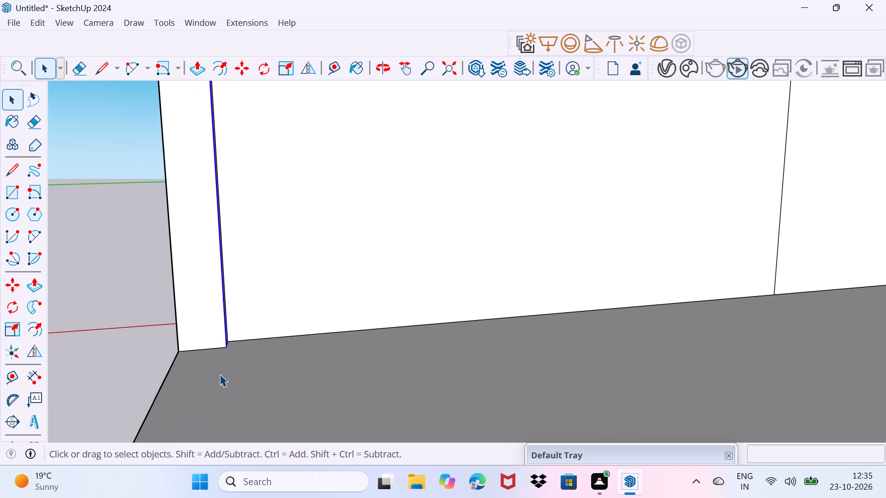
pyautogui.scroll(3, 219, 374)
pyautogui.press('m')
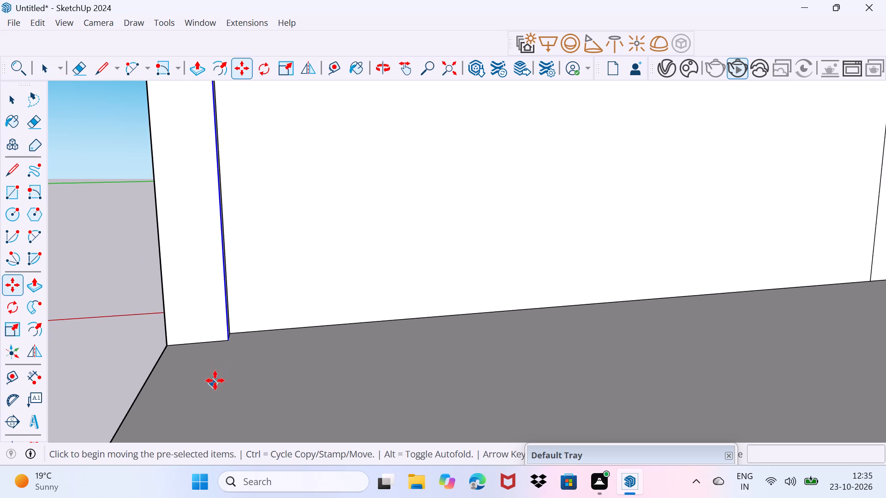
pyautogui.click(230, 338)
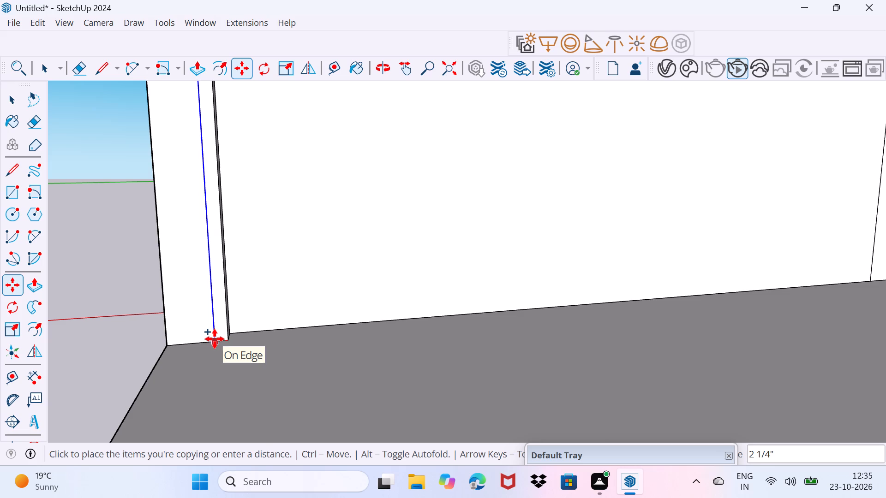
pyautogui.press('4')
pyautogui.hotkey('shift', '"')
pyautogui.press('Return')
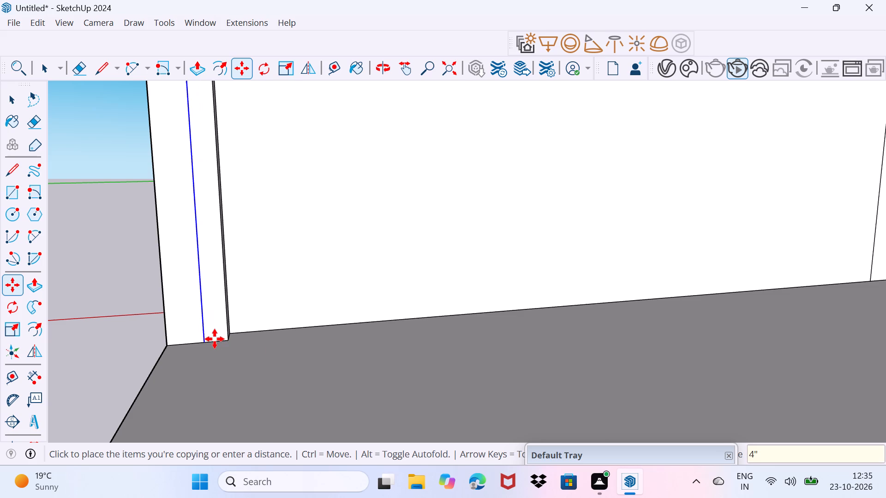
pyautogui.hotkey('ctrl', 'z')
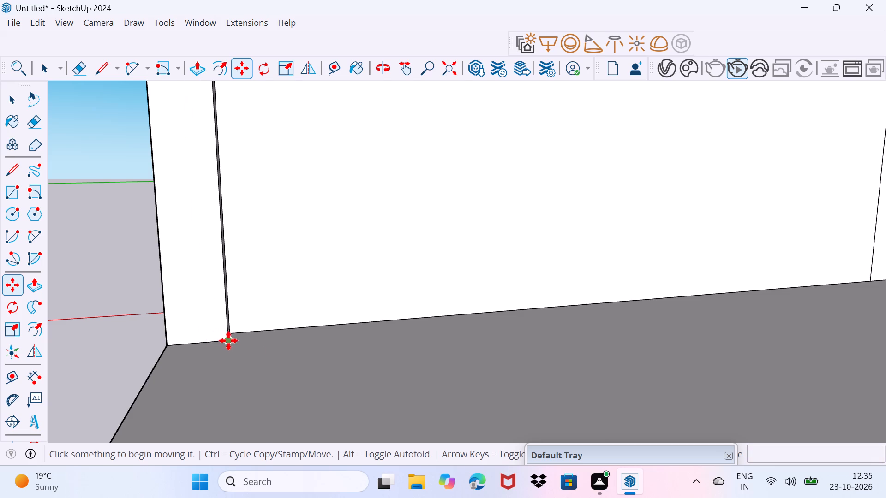
# Copy the inner vertical edge of the projecting border 1" toward its outer edge, onto the border's front face.
pyautogui.click(224, 316)
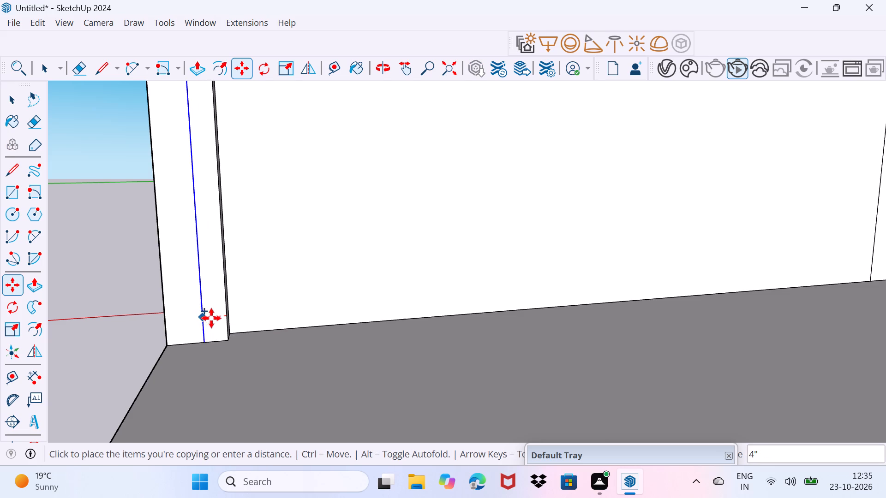
pyautogui.press('1')
pyautogui.hotkey('shift', '"')
pyautogui.press('Return')
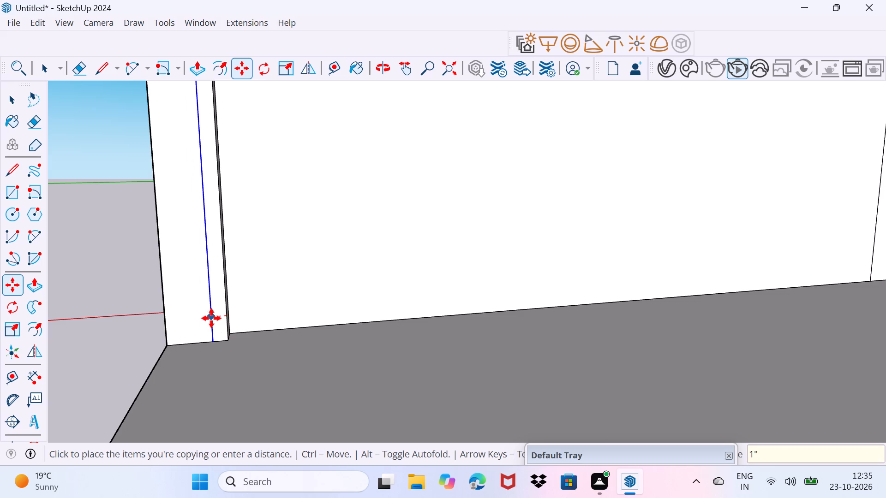
pyautogui.press('space')
# Copy the outer vertical edge of the projecting border 1" inward across the border's front face.
pyautogui.scroll(3, 192, 328)
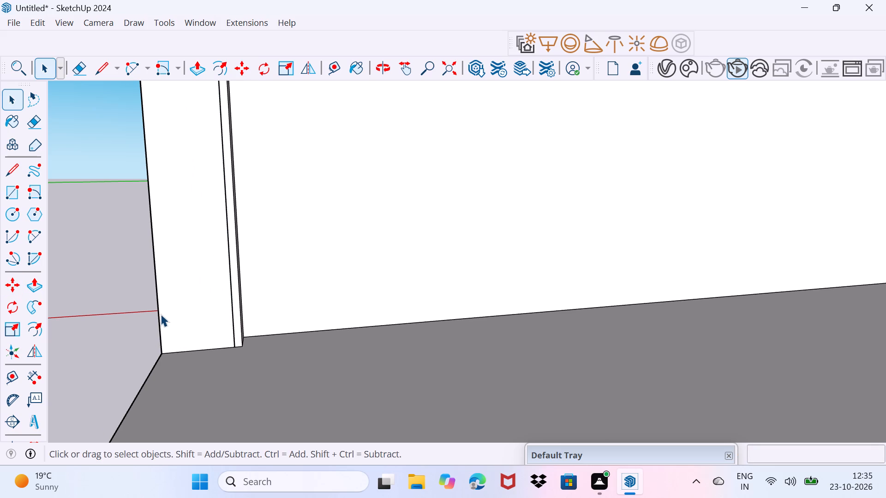
pyautogui.click(158, 320)
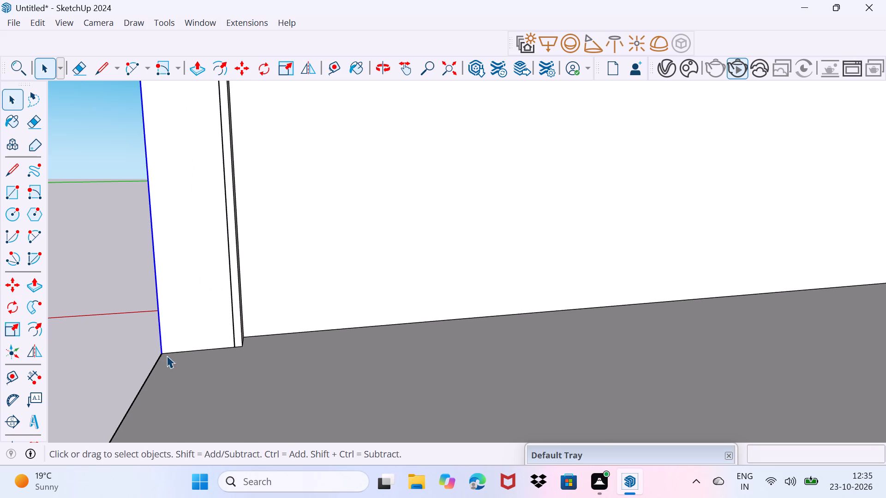
pyautogui.scroll(2, 164, 351)
pyautogui.press('m')
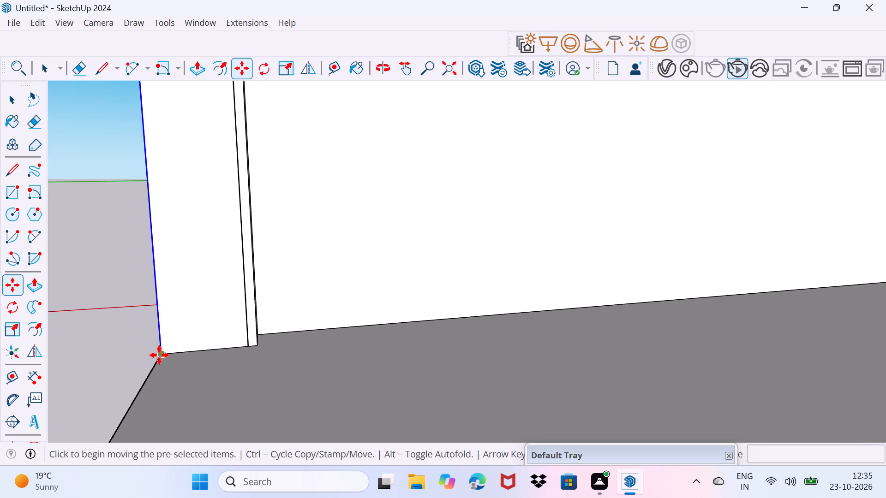
pyautogui.click(159, 355)
pyautogui.press('1')
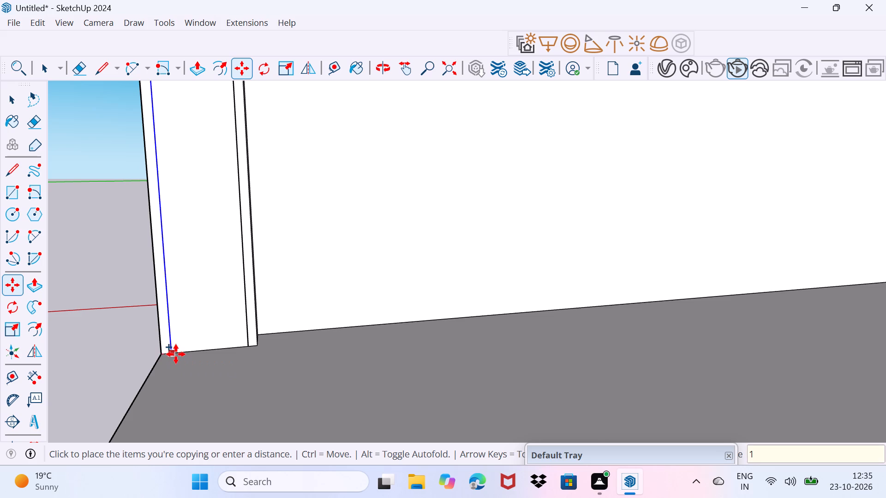
pyautogui.hotkey('shift', '"')
pyautogui.press('Return')
pyautogui.press('space')
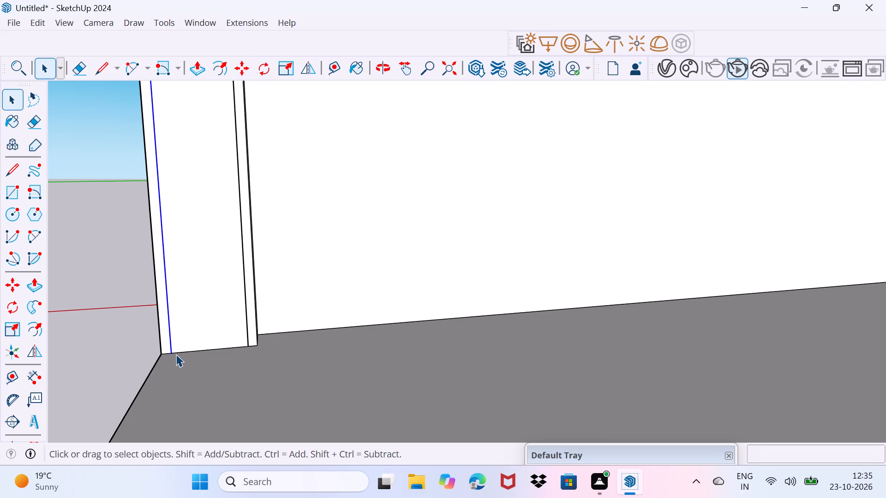
# Examine the border's front face by selecting it beside the copied lines to check whether it is divided into strips.
pyautogui.moveTo(176, 344); pyautogui.dragTo(231, 295)
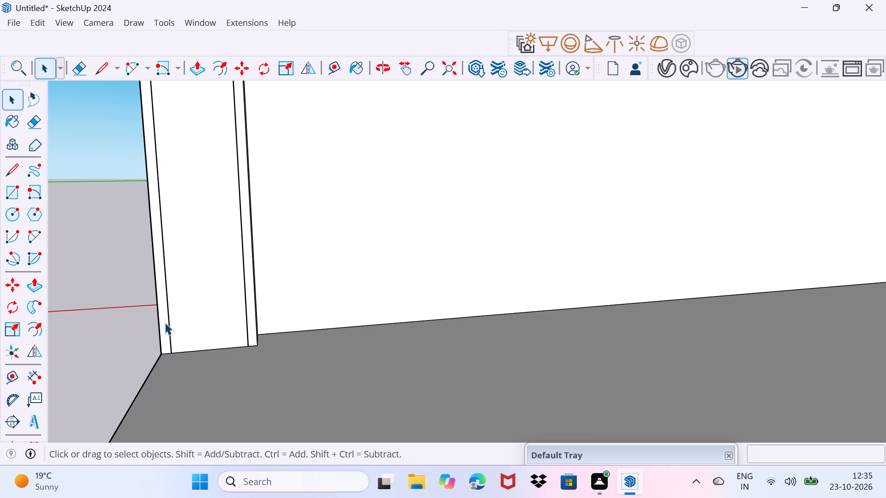
pyautogui.click(165, 322)
pyautogui.moveTo(165, 322); pyautogui.dragTo(211, 257)
pyautogui.click(162, 316)
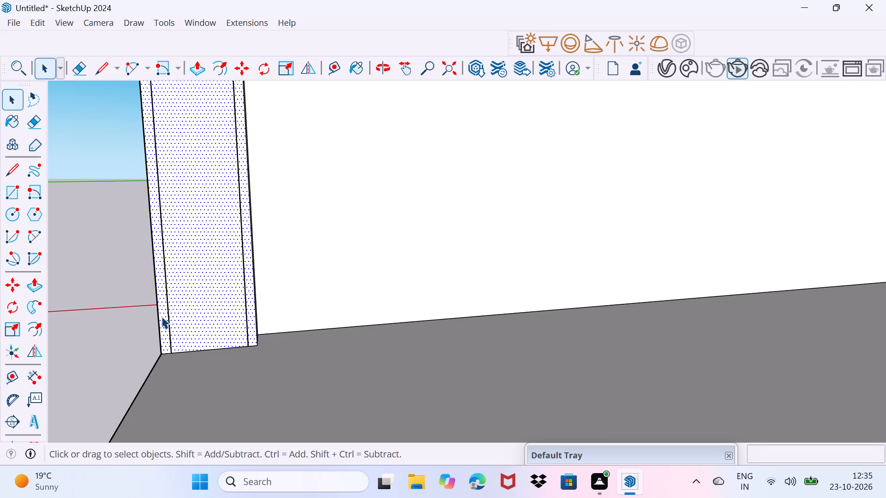
pyautogui.scroll(-8, 174, 306)
pyautogui.moveTo(176, 308); pyautogui.dragTo(217, 264)
pyautogui.scroll(-4, 197, 224)
pyautogui.moveTo(201, 184); pyautogui.dragTo(201, 216, button='middle')
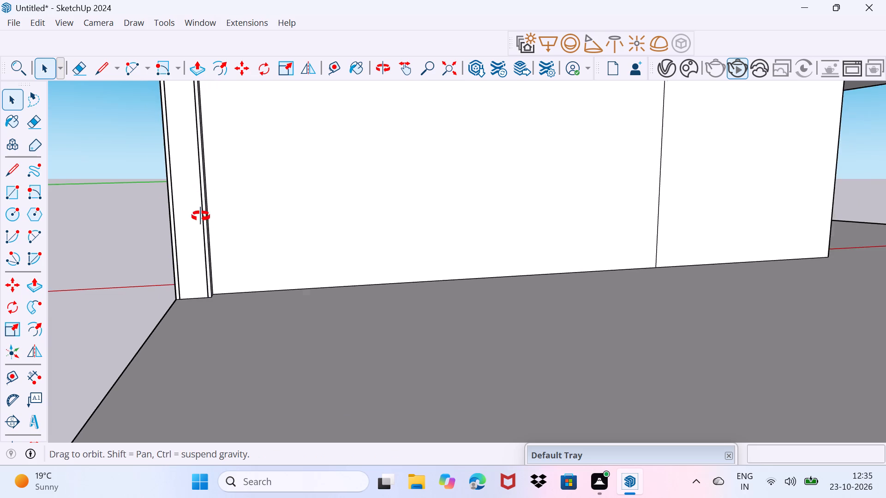
# Extend the copied outer vertical line upward by about 19' 8 15/16", ending just below the border's top outer corner.
pyautogui.moveTo(201, 216); pyautogui.dragTo(268, 469, button='middle')
pyautogui.scroll(-3, 253, 299)
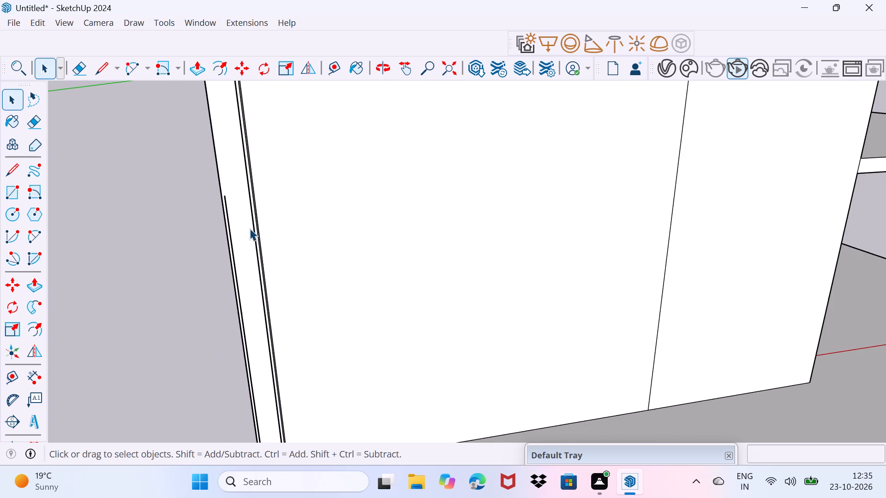
pyautogui.keyDown('shift'); pyautogui.moveTo(245, 225); pyautogui.dragTo(335, 436, button='middle'); pyautogui.keyUp('shift')
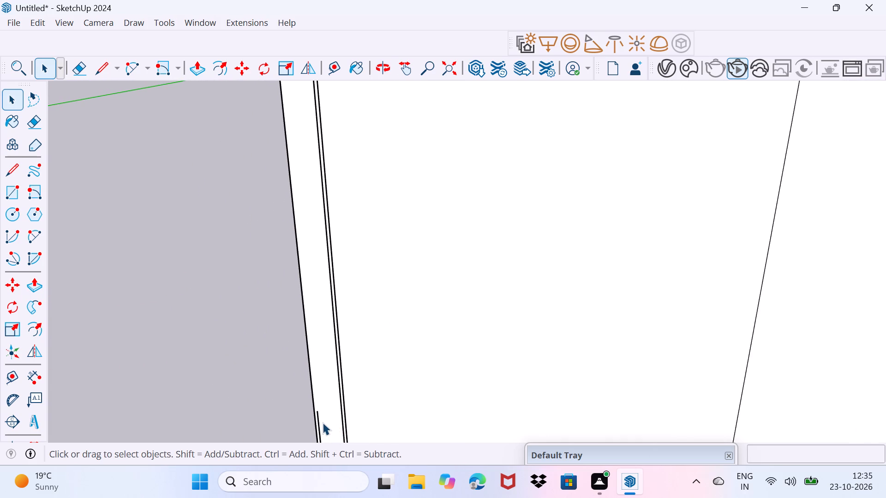
pyautogui.press('l')
pyautogui.click(317, 411)
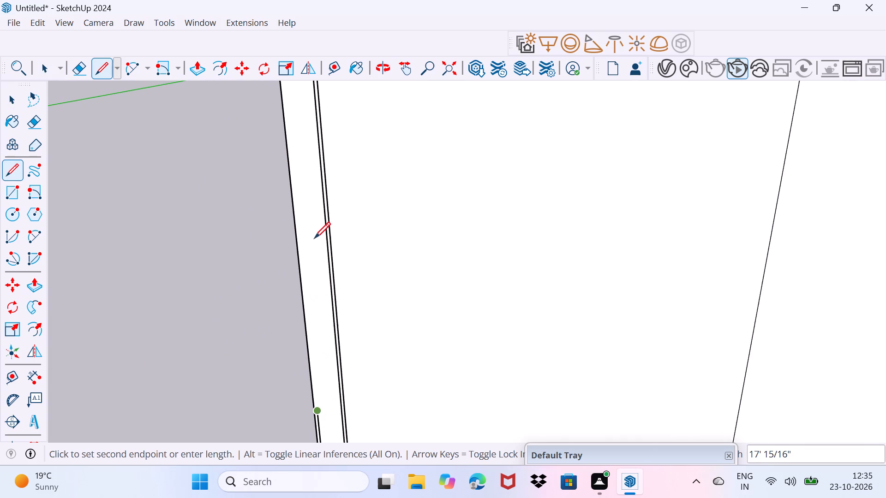
pyautogui.scroll(-3, 307, 237)
pyautogui.keyDown('shift'); pyautogui.moveTo(311, 203); pyautogui.dragTo(346, 212, button='middle'); pyautogui.keyUp('shift')
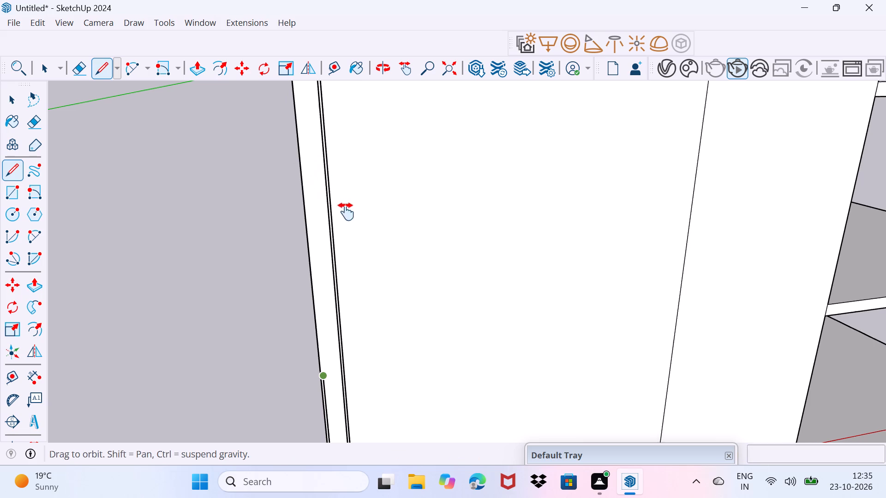
pyautogui.keyDown('shift'); pyautogui.moveTo(346, 212); pyautogui.dragTo(295, 331, button='middle'); pyautogui.keyUp('shift')
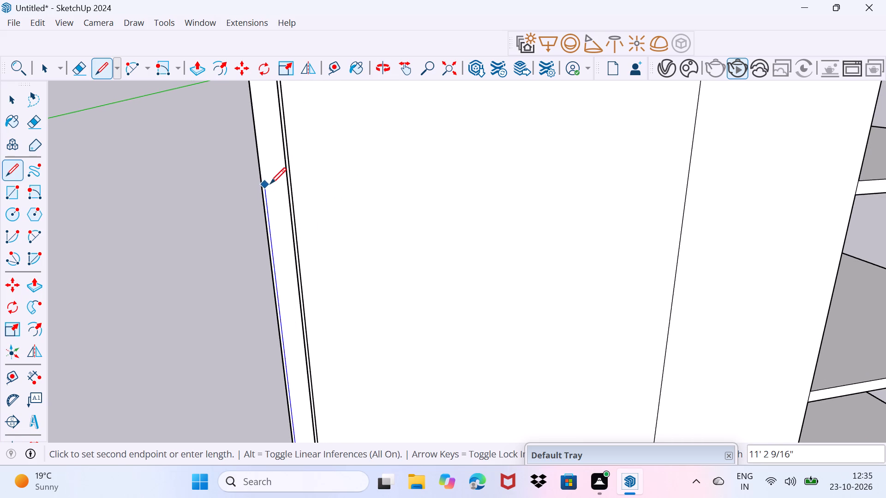
pyautogui.moveTo(270, 183); pyautogui.dragTo(278, 374, button='middle')
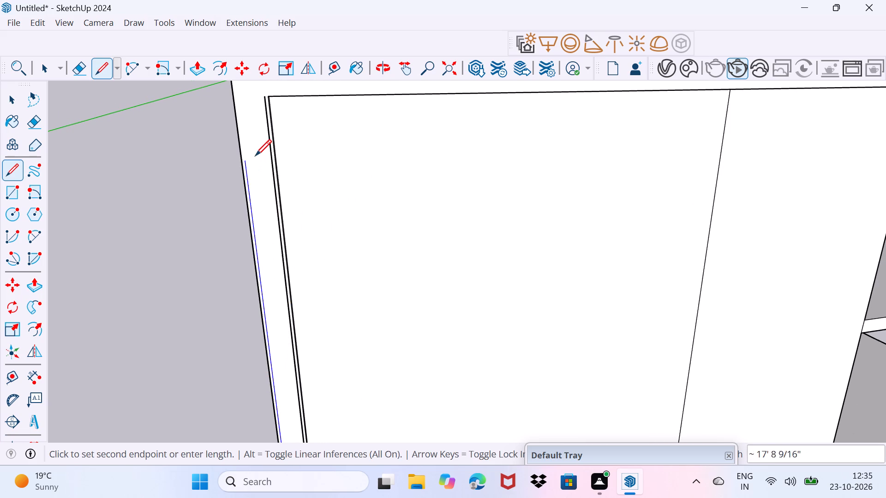
pyautogui.keyDown('shift'); pyautogui.moveTo(254, 124); pyautogui.dragTo(257, 209, button='middle'); pyautogui.keyUp('shift')
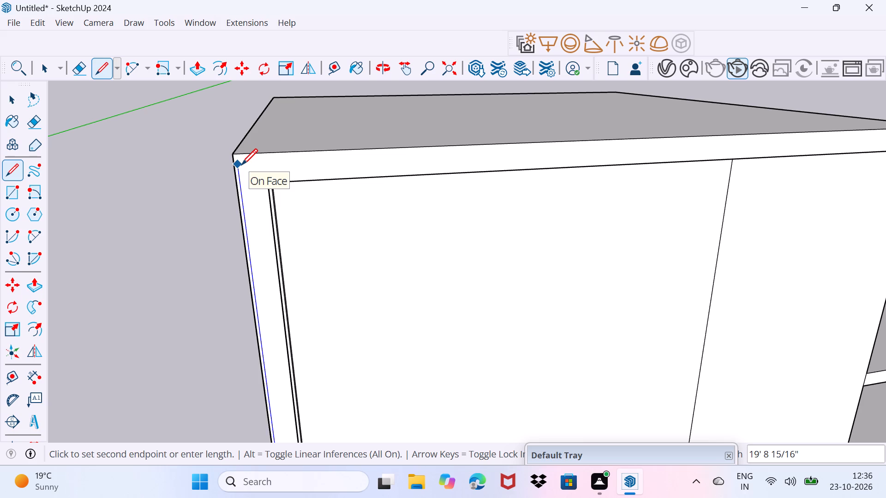
pyautogui.click(241, 165)
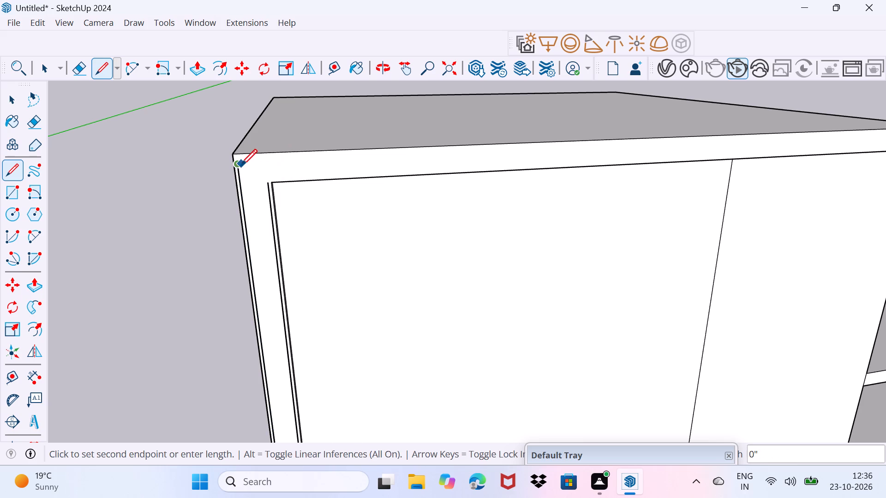
pyautogui.scroll(10, 239, 165)
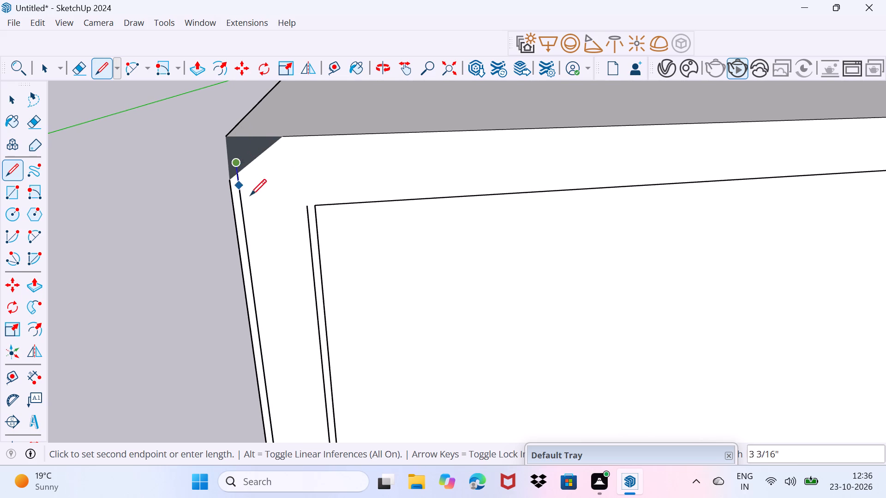
pyautogui.press('Escape')
pyautogui.scroll(3, 239, 211)
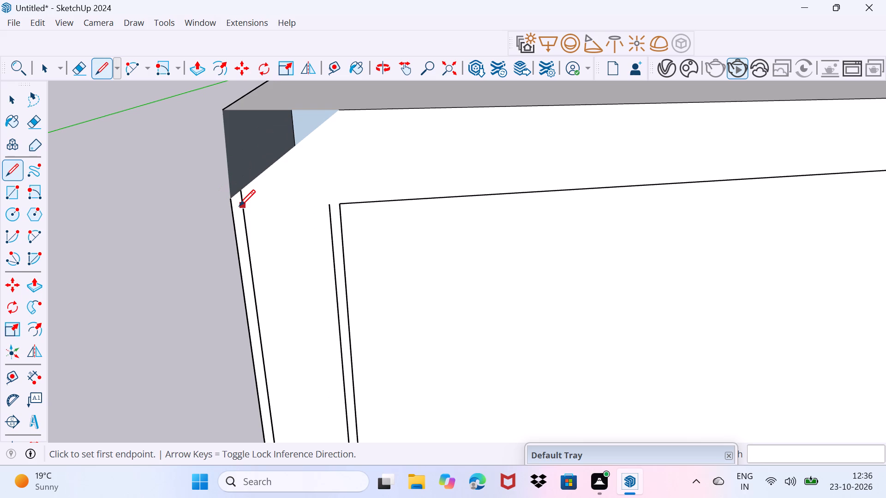
pyautogui.moveTo(250, 209); pyautogui.dragTo(280, 223, button='middle')
pyautogui.scroll(-4, 280, 223)
pyautogui.press('space')
# Copy the top outer edge of the projecting border 1" down onto its front face.
pyautogui.scroll(-1, 240, 236)
pyautogui.moveTo(243, 236); pyautogui.dragTo(319, 258, button='middle')
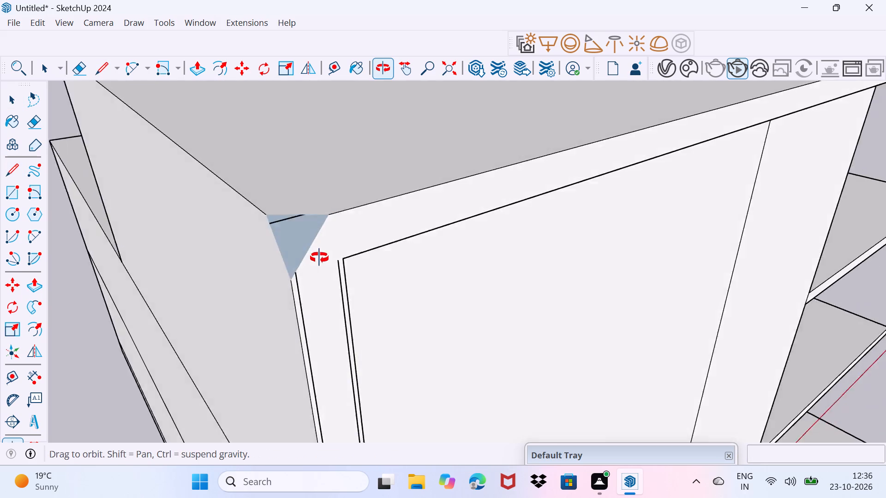
pyautogui.moveTo(319, 258); pyautogui.dragTo(355, 231, button='middle')
pyautogui.moveTo(352, 219); pyautogui.dragTo(318, 219, button='middle')
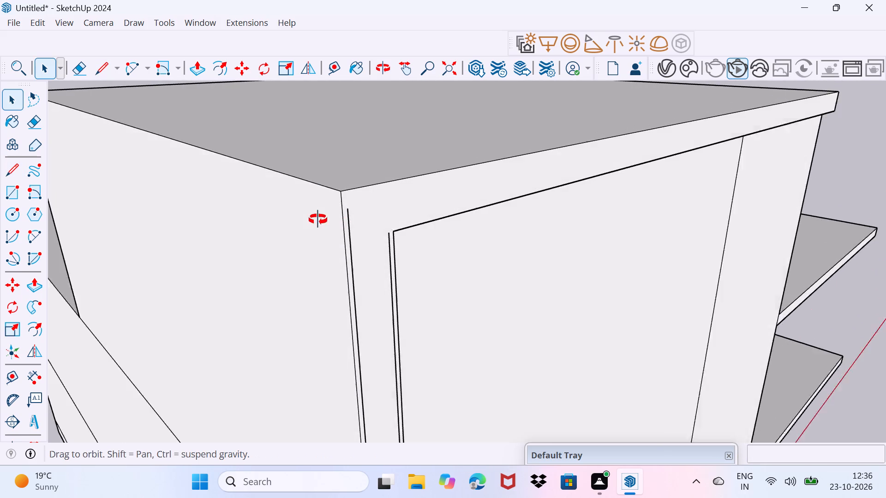
pyautogui.moveTo(318, 219); pyautogui.dragTo(313, 219, button='middle')
pyautogui.click(364, 188)
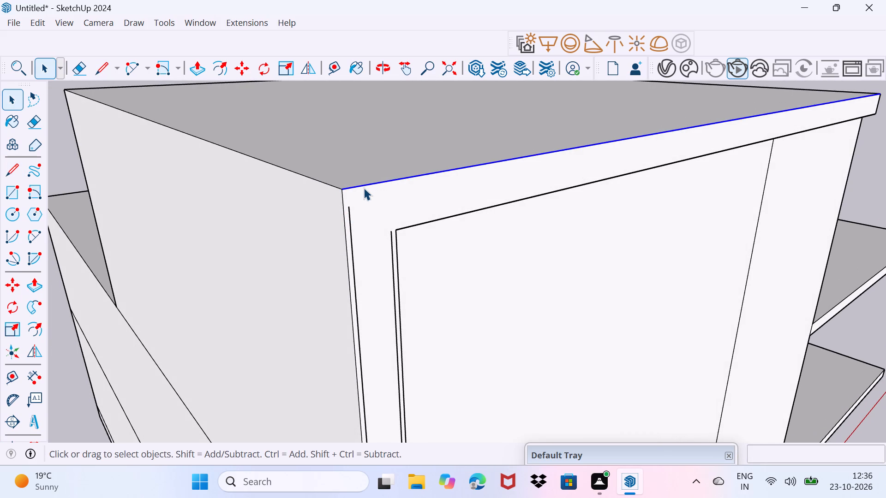
pyautogui.press('m')
pyautogui.click(341, 190)
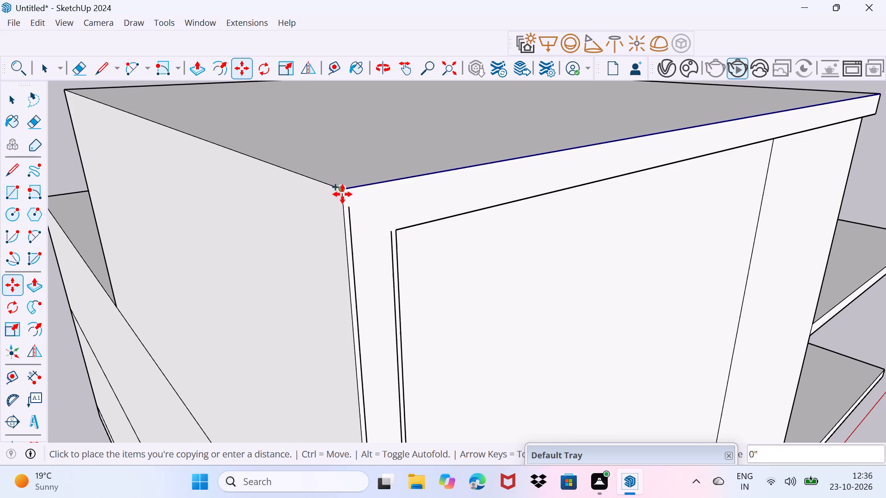
pyautogui.scroll(11, 344, 204)
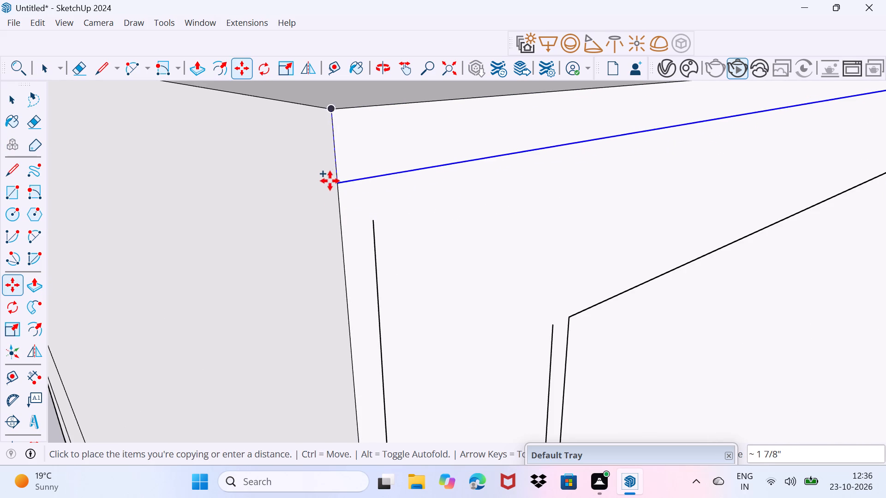
pyautogui.press('1')
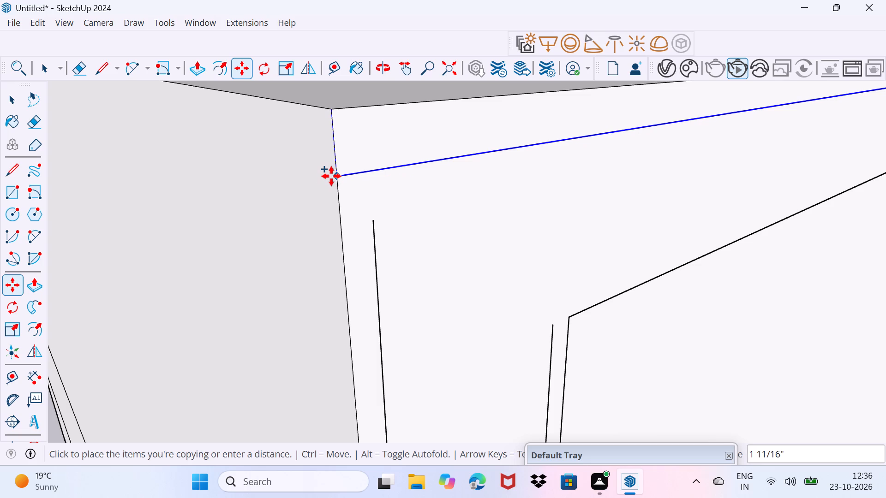
pyautogui.hotkey('shift', '"')
pyautogui.press('Return')
pyautogui.press('space')
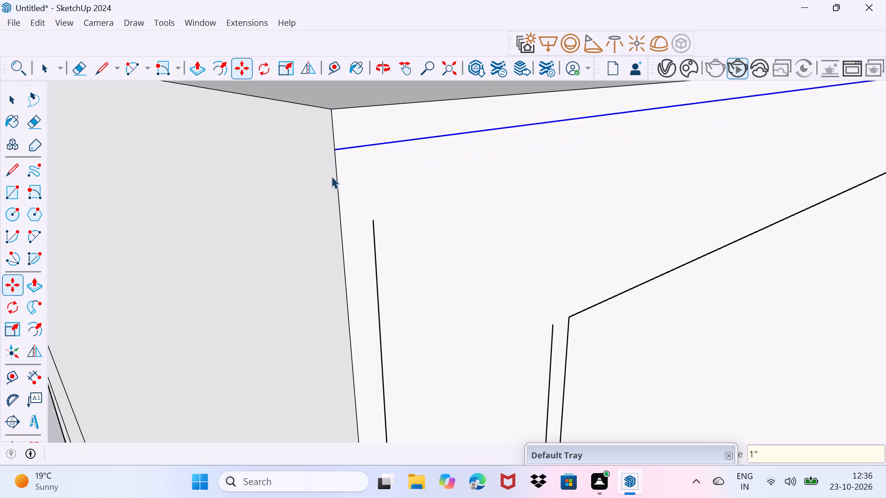
# Join the outer vertical line to the copied top line and erase the short stub beyond their corner.
pyautogui.press('l')
pyautogui.click(375, 224)
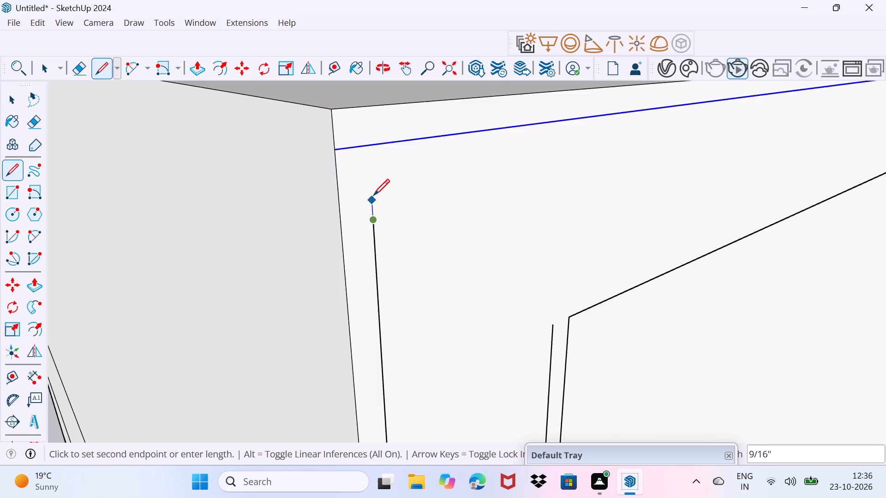
pyautogui.click(367, 145)
pyautogui.press('space')
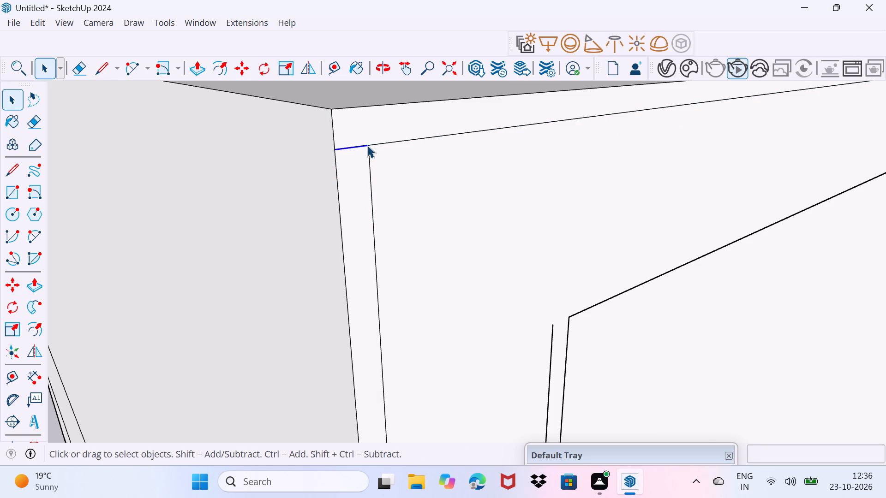
pyautogui.write('e')
pyautogui.click(357, 148)
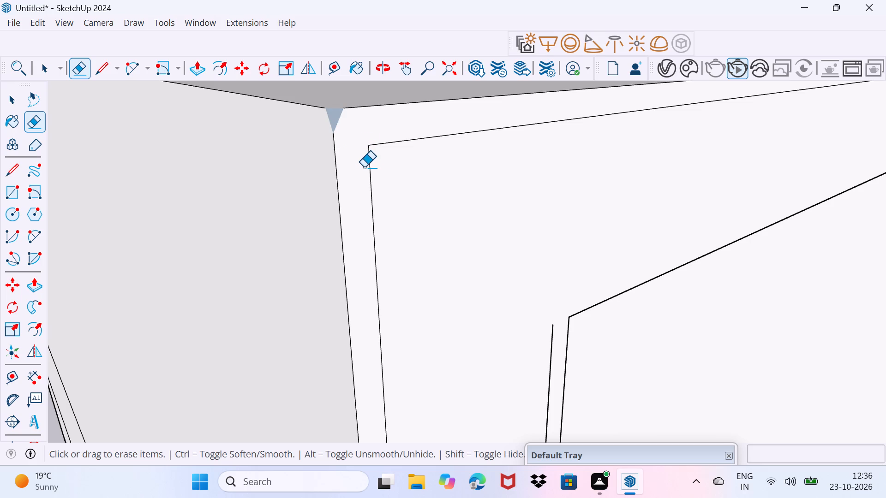
pyautogui.press('space')
# Copy the border's inner top edge 1" upward onto the border's front face.
pyautogui.scroll(-3, 374, 196)
pyautogui.moveTo(395, 201); pyautogui.dragTo(360, 210, button='middle')
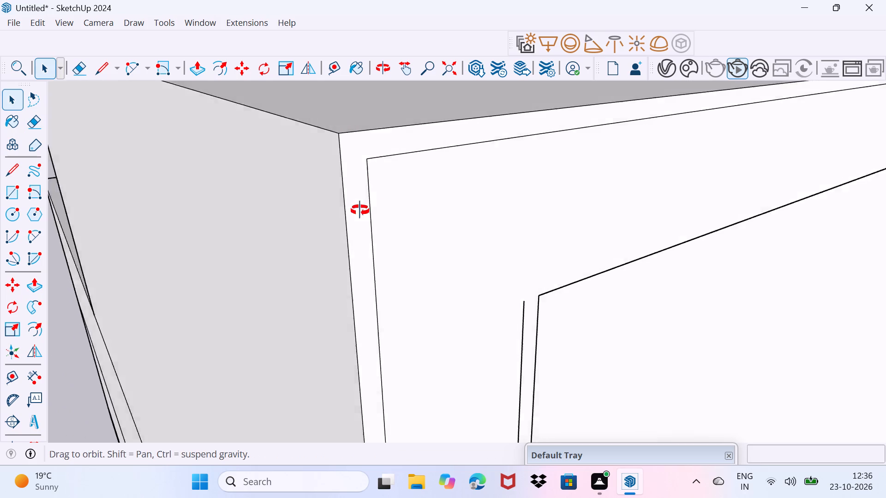
pyautogui.moveTo(360, 210); pyautogui.dragTo(408, 210, button='middle')
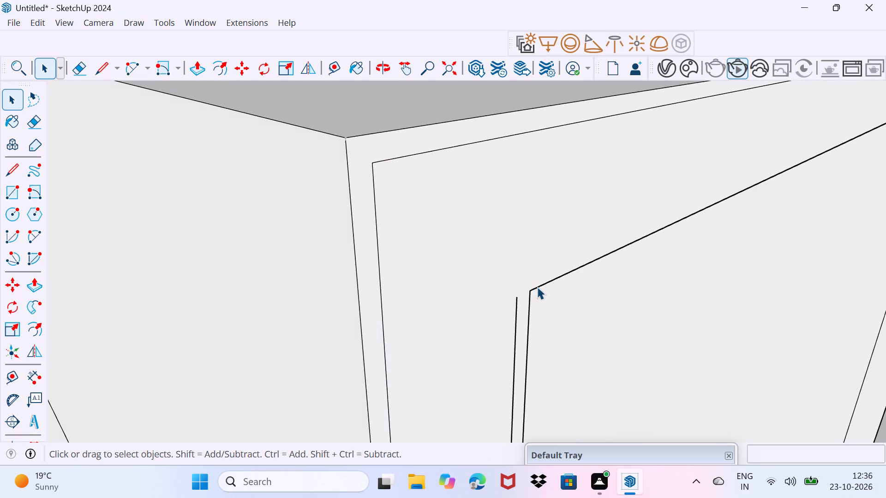
pyautogui.click(537, 287)
pyautogui.scroll(1, 533, 290)
pyautogui.press('m')
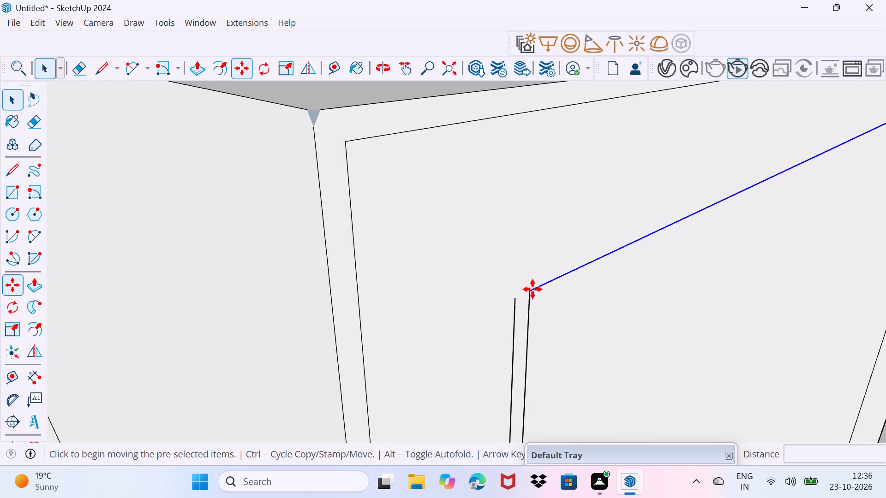
pyautogui.click(529, 292)
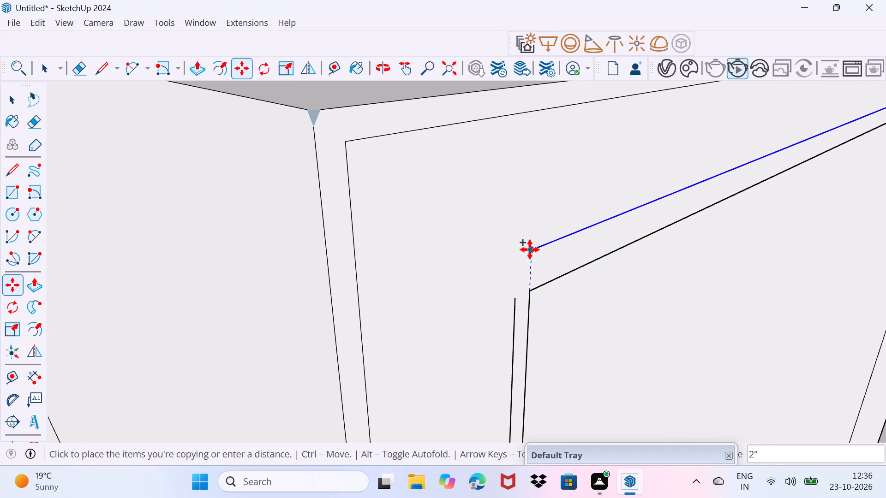
pyautogui.press('1')
pyautogui.hotkey('shift', '"')
pyautogui.press('Return')
pyautogui.press('space')
# Extend the copied inner vertical line upward about 2 7/16" and draw a 1" line joining the copied inner top line to it.
pyautogui.scroll(2, 517, 302)
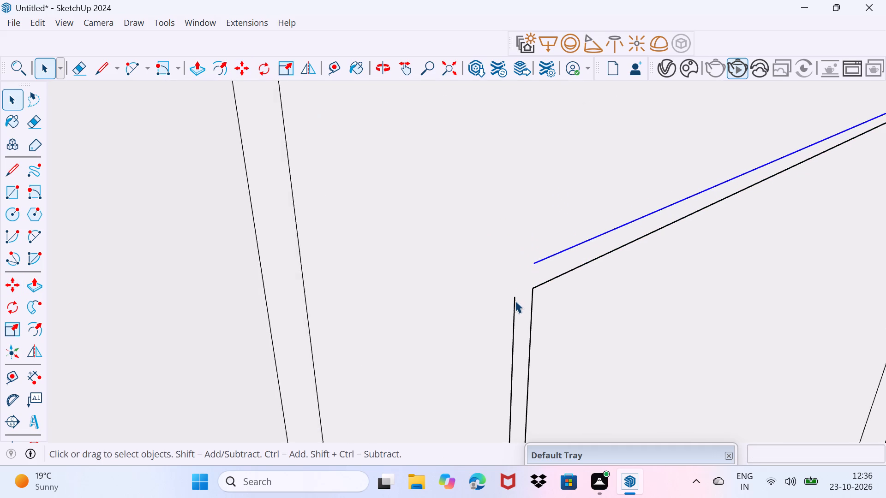
pyautogui.scroll(1, 515, 301)
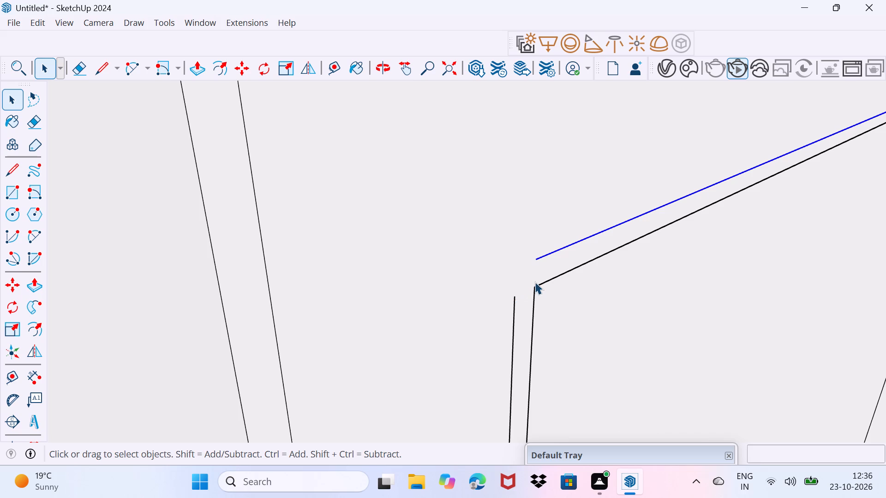
pyautogui.press('l')
pyautogui.click(514, 302)
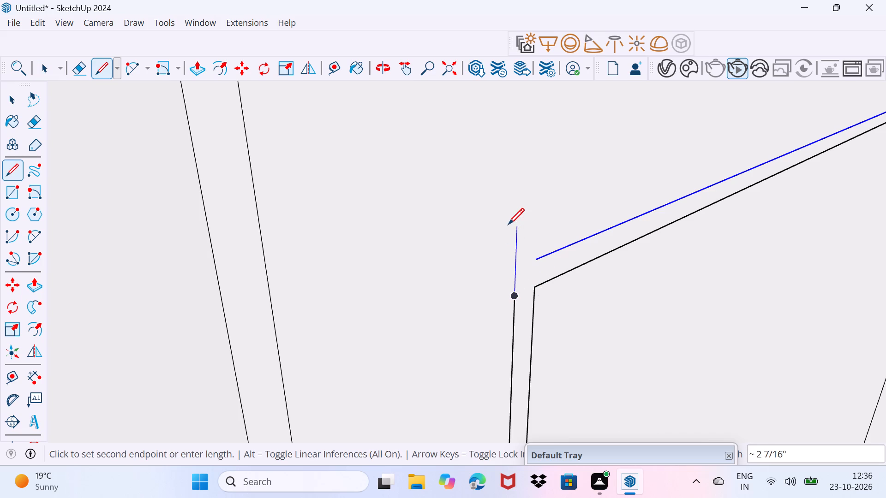
pyautogui.click(508, 222)
pyautogui.press('space')
pyautogui.scroll(2, 534, 259)
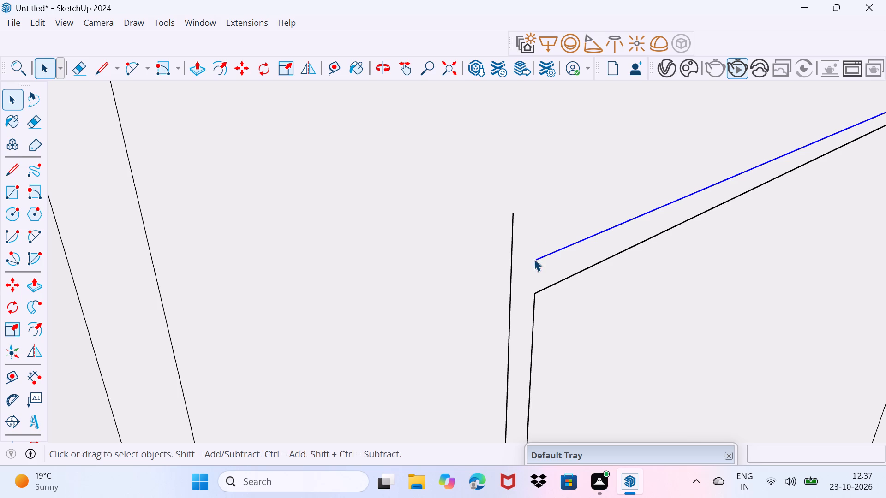
pyautogui.press('l')
pyautogui.click(534, 259)
pyautogui.click(513, 264)
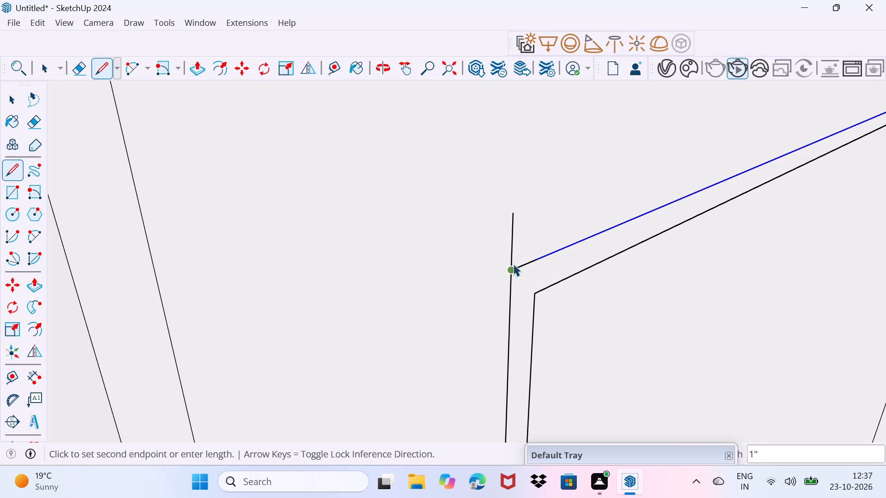
pyautogui.press('space')
# Erase the part of the inner vertical line that overshoots the copied inner top line at the corner.
pyautogui.scroll(1, 511, 266)
pyautogui.press('e')
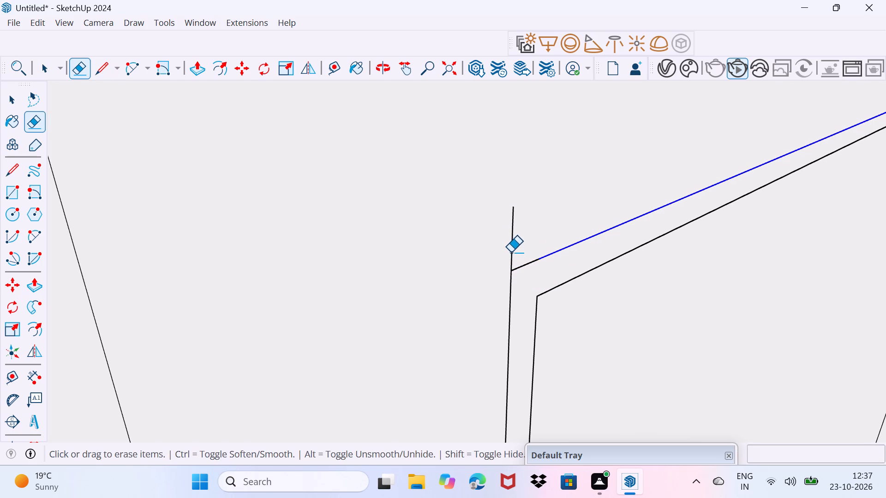
pyautogui.click(511, 250)
pyautogui.scroll(-4, 494, 245)
pyautogui.scroll(1, 494, 245)
pyautogui.scroll(-11, 494, 245)
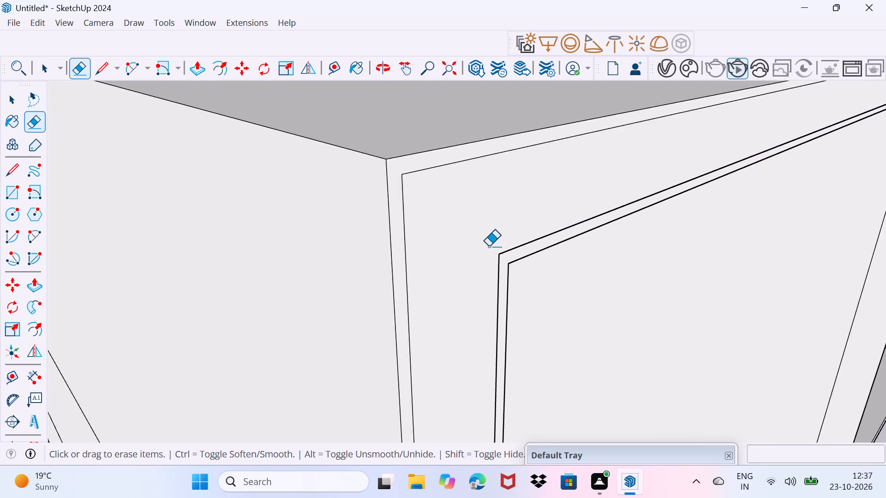
pyautogui.scroll(-1, 489, 246)
pyautogui.moveTo(459, 255); pyautogui.dragTo(414, 259, button='middle')
pyautogui.press('space')
pyautogui.scroll(-4, 414, 259)
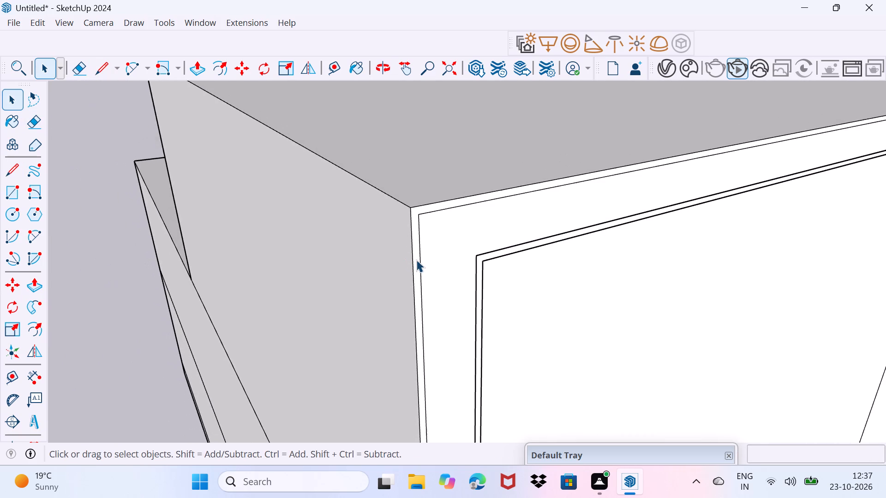
pyautogui.scroll(-8, 416, 260)
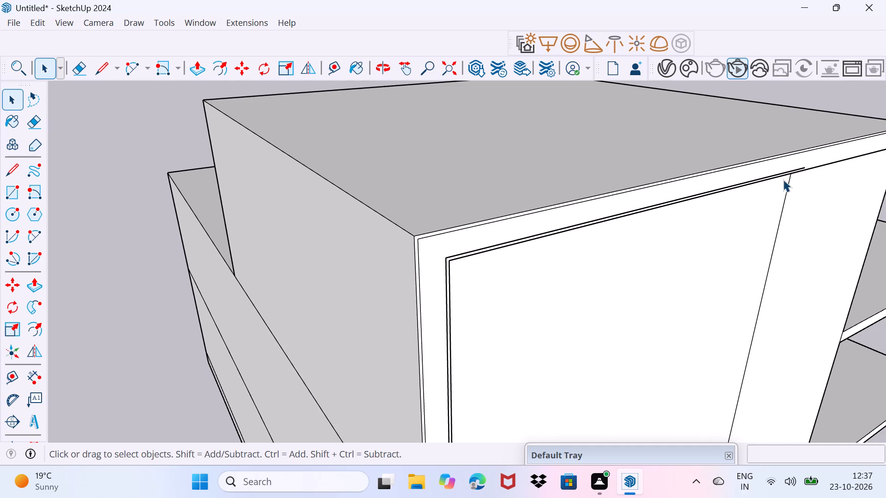
# Extend the copied inner top line with a line about 8' 1 11/16" long to the far end of the border's front face.
pyautogui.keyDown('shift'); pyautogui.moveTo(783, 179); pyautogui.dragTo(402, 272, button='middle'); pyautogui.keyUp('shift')
pyautogui.scroll(6, 442, 265)
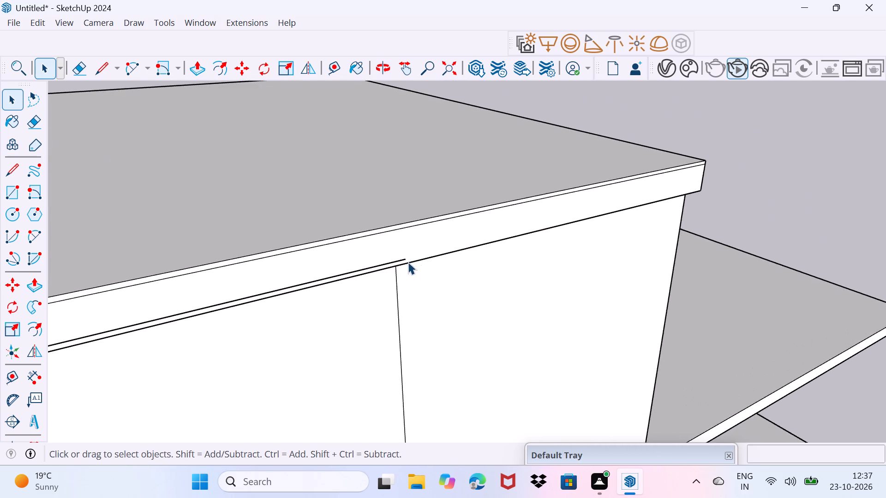
pyautogui.scroll(3, 406, 261)
pyautogui.press('l')
pyautogui.click(406, 259)
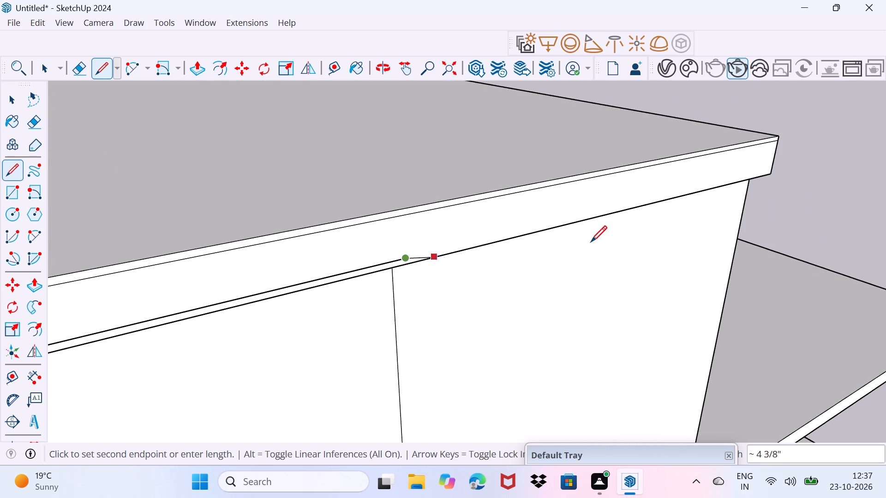
pyautogui.click(771, 166)
pyautogui.press('space')
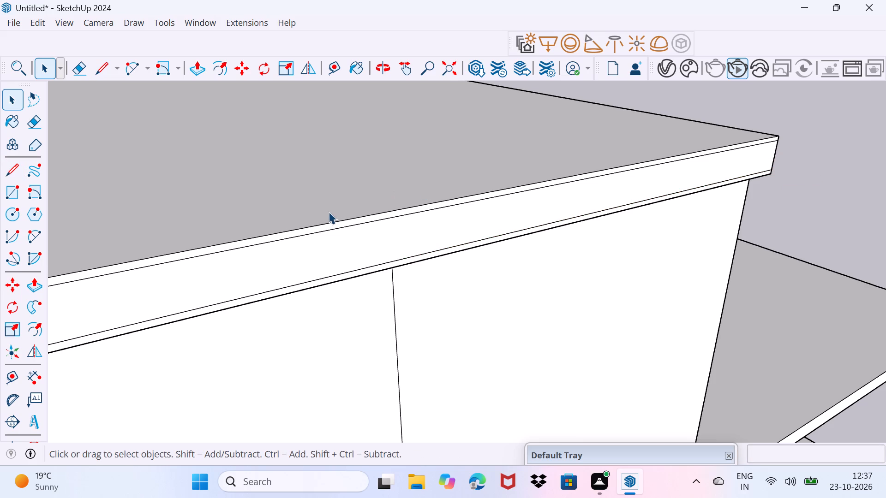
# Push/pull the narrow 1" strip along the border's outer edge 5" outward.
pyautogui.scroll(-11, 329, 210)
pyautogui.moveTo(269, 271); pyautogui.dragTo(523, 101, button='middle')
pyautogui.scroll(-3, 523, 101)
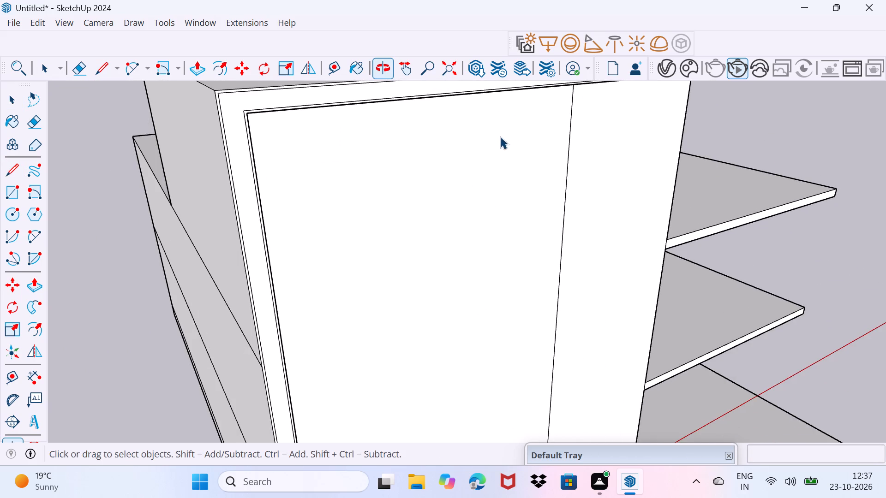
pyautogui.scroll(8, 265, 376)
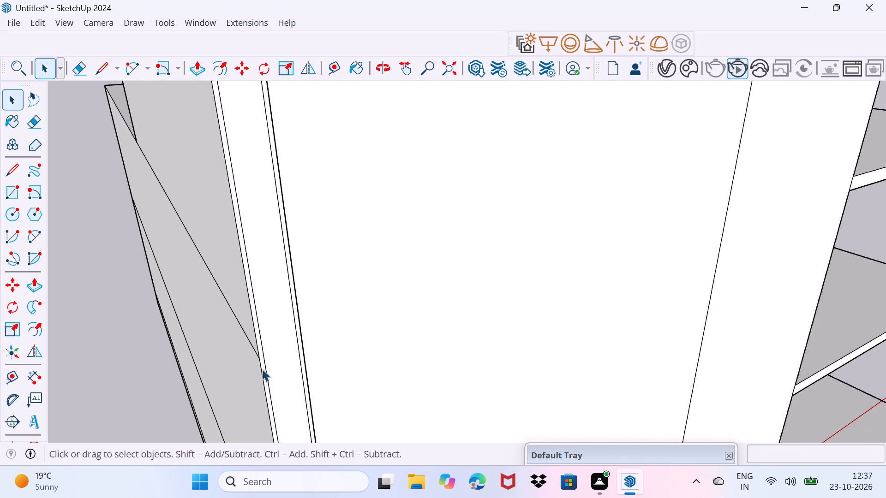
pyautogui.click(262, 368)
pyautogui.scroll(5, 262, 368)
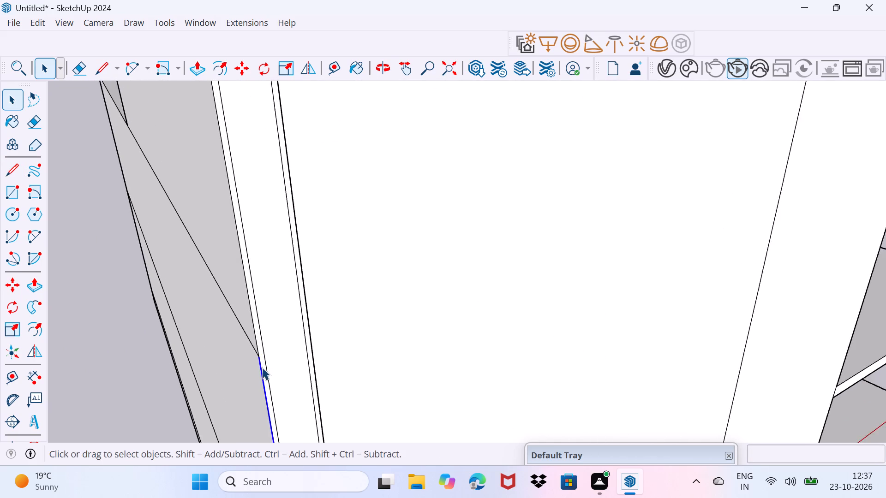
pyautogui.moveTo(264, 369); pyautogui.dragTo(281, 336)
pyautogui.click(261, 357)
pyautogui.moveTo(261, 357); pyautogui.dragTo(266, 350)
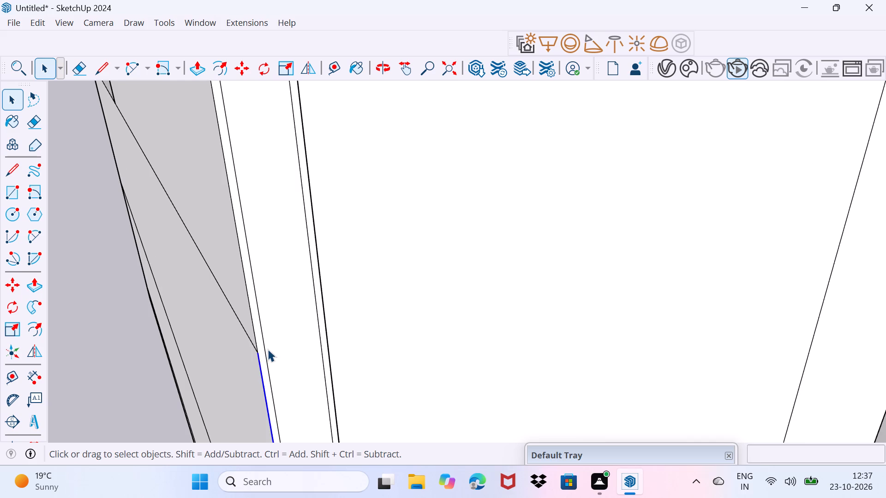
pyautogui.scroll(5, 265, 350)
pyautogui.click(258, 355)
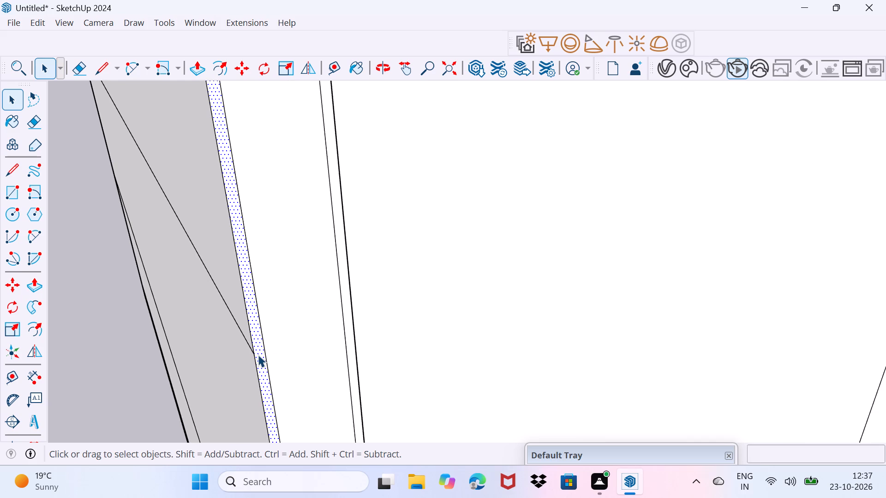
pyautogui.press('p')
pyautogui.click(258, 355)
pyautogui.moveTo(273, 360); pyautogui.dragTo(219, 368, button='middle')
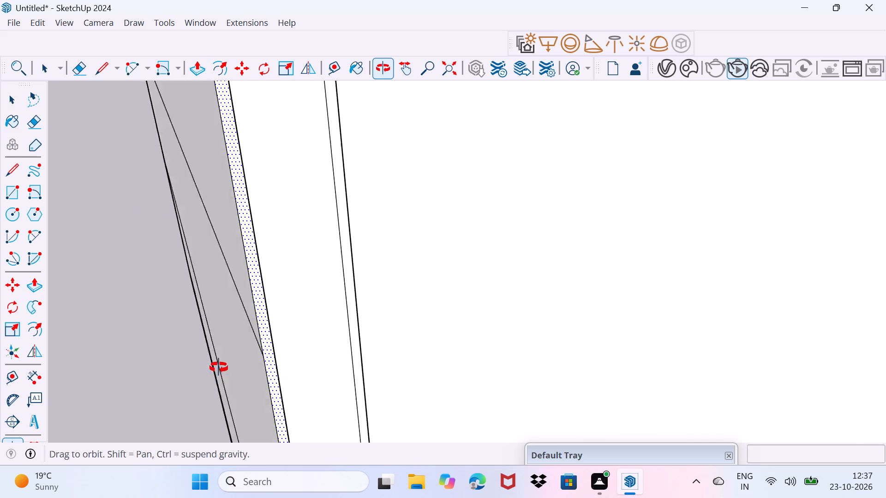
pyautogui.moveTo(219, 368); pyautogui.dragTo(184, 373, button='middle')
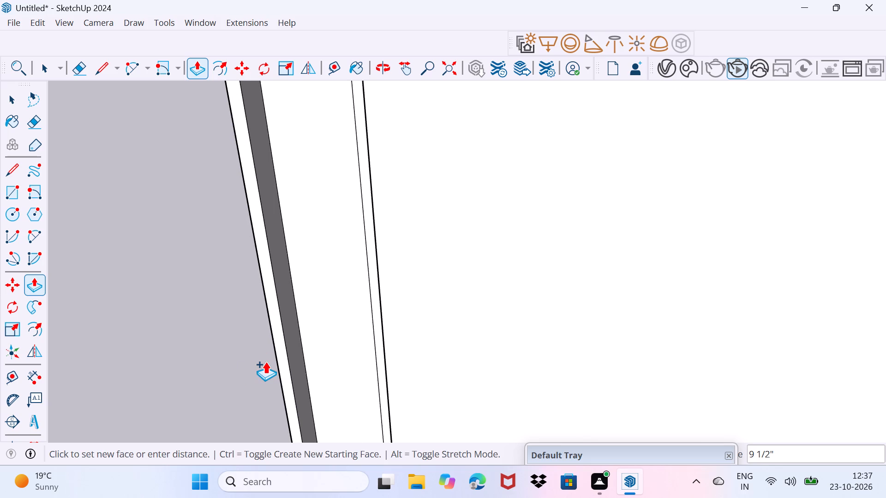
pyautogui.write('5"')
pyautogui.press('Return')
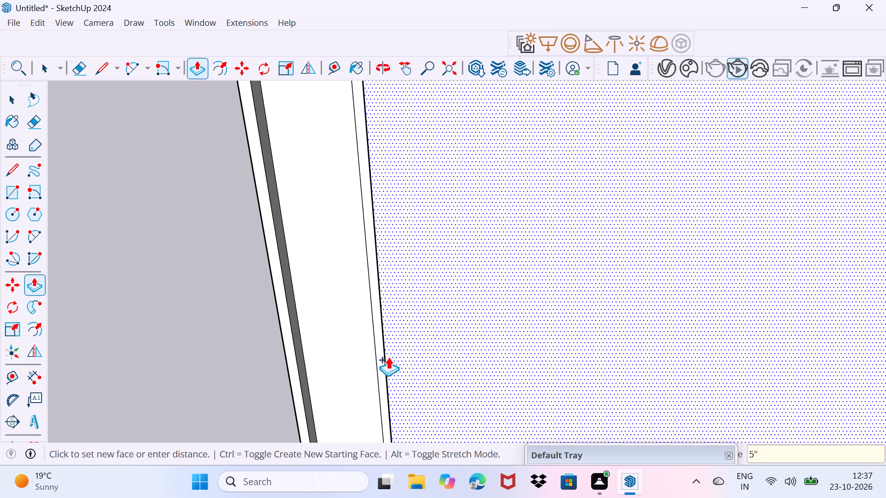
# Push/pull the narrow 1" strip along the border's inner edge outward by the same 5".
pyautogui.doubleClick(381, 365)
pyautogui.moveTo(381, 365); pyautogui.dragTo(321, 376)
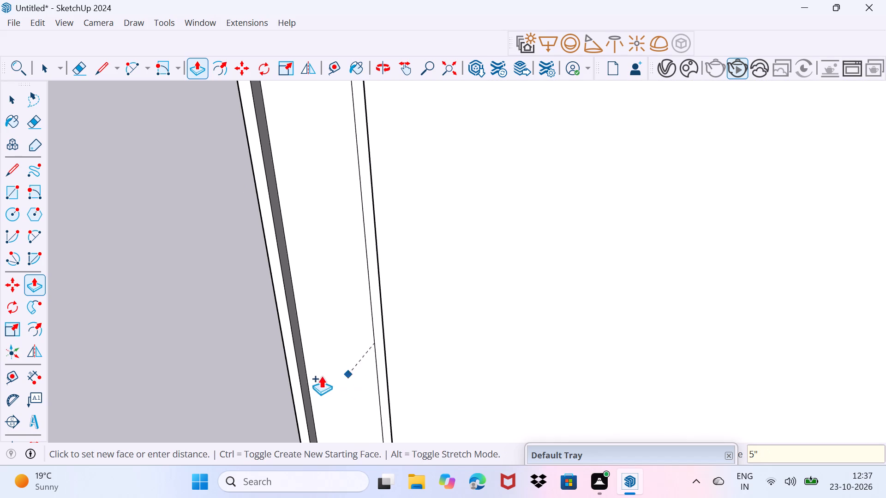
pyautogui.moveTo(321, 376); pyautogui.dragTo(290, 376)
pyautogui.click(290, 376)
pyautogui.scroll(-6, 327, 368)
pyautogui.moveTo(317, 375); pyautogui.dragTo(369, 375, button='middle')
pyautogui.scroll(-2, 369, 375)
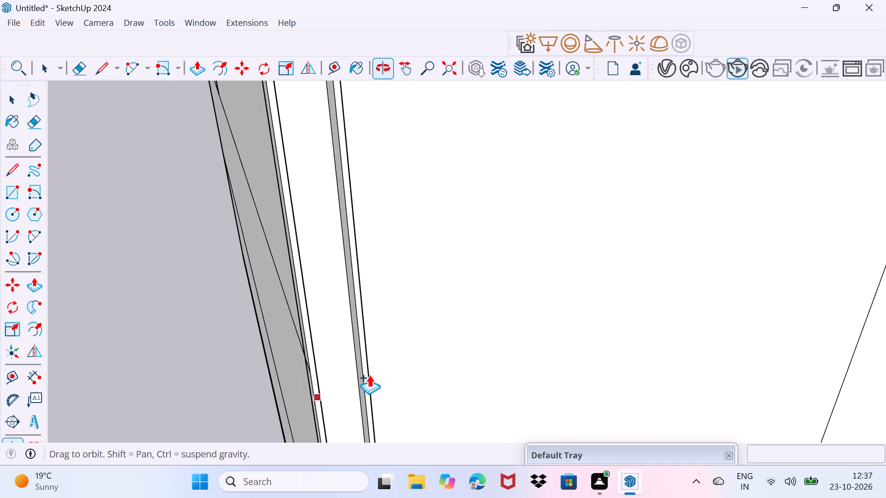
pyautogui.scroll(-15, 369, 375)
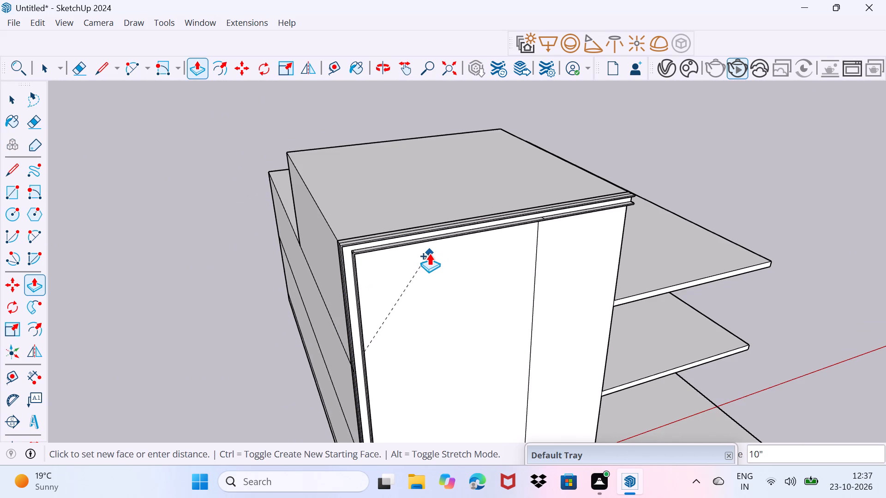
pyautogui.press('Escape')
# Erase the short seam line crossing the upper side of the raised inner top strip.
pyautogui.scroll(3, 369, 255)
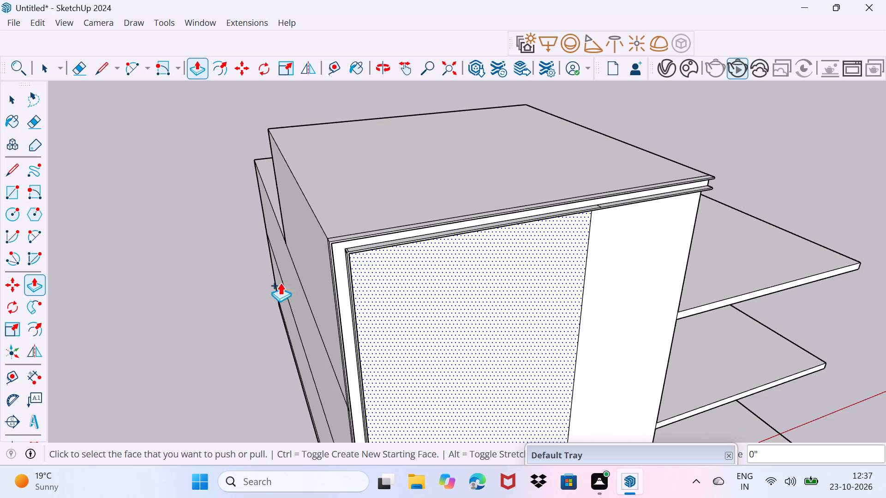
pyautogui.moveTo(232, 284); pyautogui.dragTo(289, 264, button='middle')
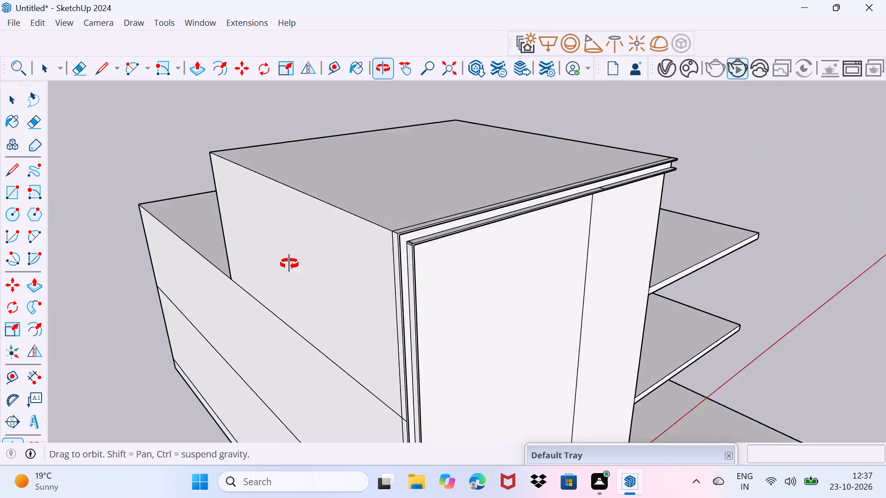
pyautogui.moveTo(289, 264); pyautogui.dragTo(193, 249, button='middle')
pyautogui.moveTo(611, 267); pyautogui.dragTo(329, 254, button='middle')
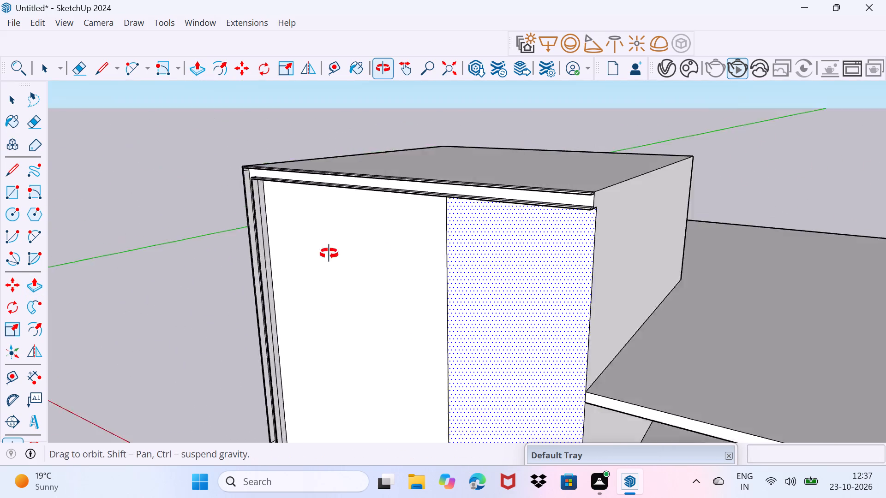
pyautogui.moveTo(329, 254); pyautogui.dragTo(275, 250, button='middle')
pyautogui.scroll(6, 362, 200)
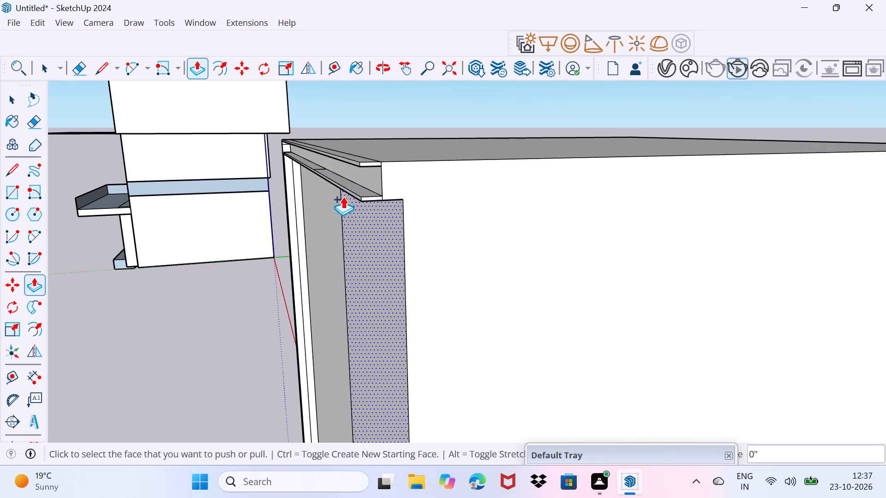
pyautogui.scroll(4, 343, 196)
pyautogui.moveTo(295, 177); pyautogui.dragTo(328, 228, button='middle')
pyautogui.scroll(1, 326, 223)
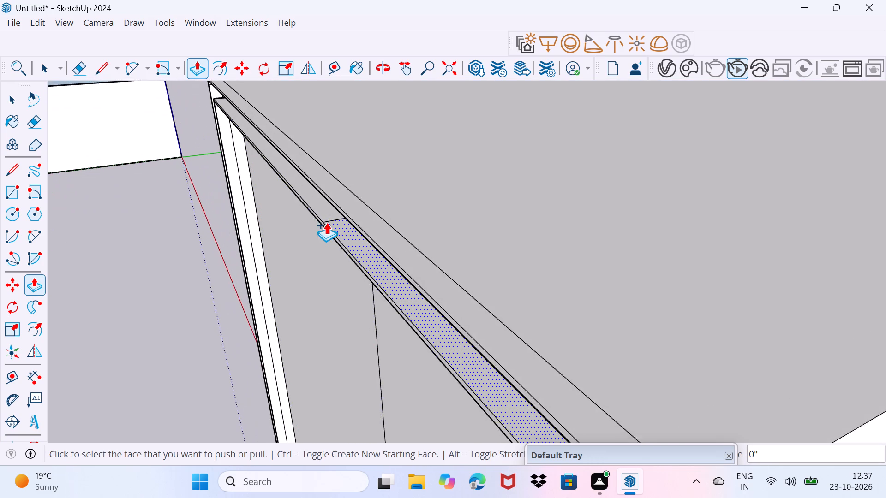
pyautogui.scroll(5, 326, 222)
pyautogui.press('space')
pyautogui.press('e')
pyautogui.moveTo(334, 217); pyautogui.dragTo(337, 222)
# Examine the projecting block's raised border strips from the top corner down to the base.
pyautogui.scroll(-12, 344, 227)
pyautogui.moveTo(349, 335); pyautogui.dragTo(383, 331, button='middle')
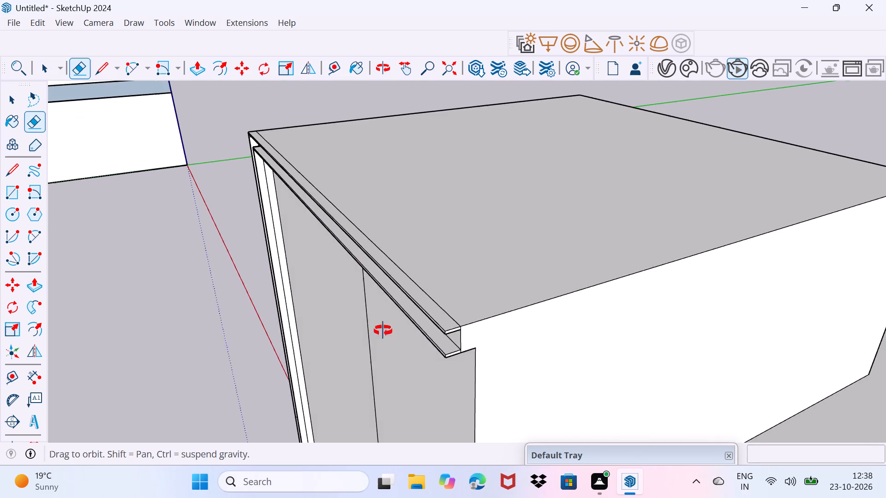
pyautogui.moveTo(383, 331); pyautogui.dragTo(319, 273, button='middle')
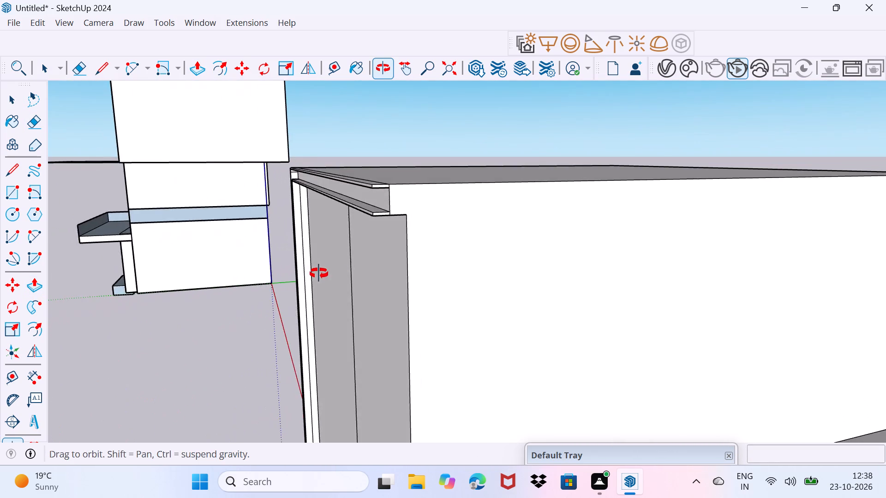
pyautogui.moveTo(319, 273); pyautogui.dragTo(537, 232, button='middle')
pyautogui.scroll(-10, 535, 231)
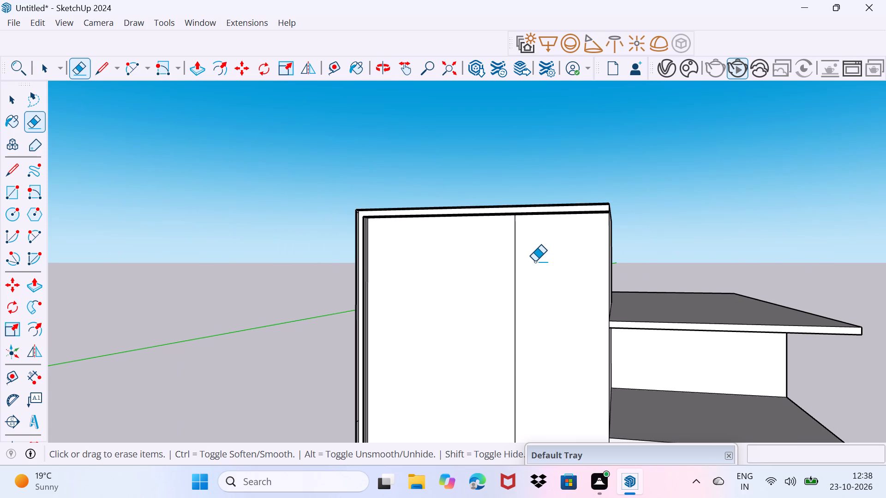
pyautogui.press('space')
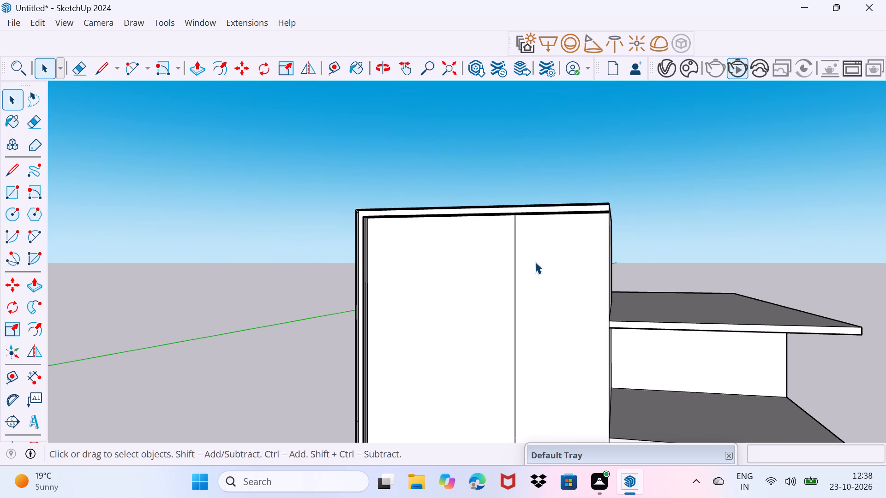
pyautogui.keyDown('shift'); pyautogui.moveTo(438, 331); pyautogui.dragTo(485, 200, button='middle'); pyautogui.keyUp('shift')
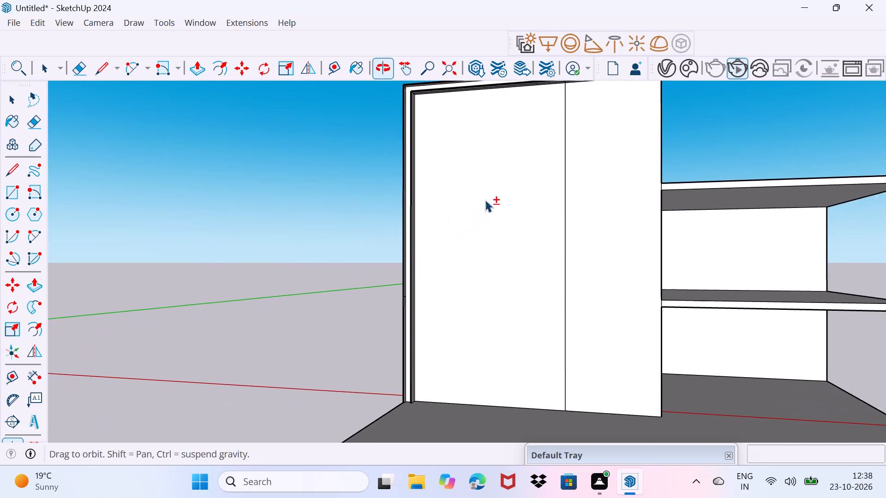
pyautogui.keyDown('shift'); pyautogui.moveTo(485, 200); pyautogui.dragTo(485, 200, button='middle'); pyautogui.keyUp('shift')
pyautogui.moveTo(445, 309); pyautogui.dragTo(491, 315, button='middle')
pyautogui.scroll(1, 458, 321)
pyautogui.moveTo(452, 318); pyautogui.dragTo(379, 330, button='middle')
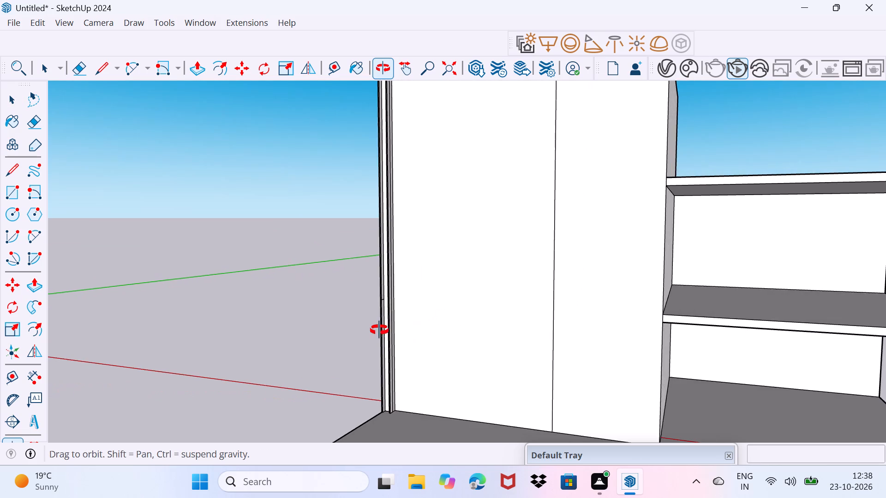
pyautogui.moveTo(379, 330); pyautogui.dragTo(388, 336, button='middle')
pyautogui.scroll(3, 389, 354)
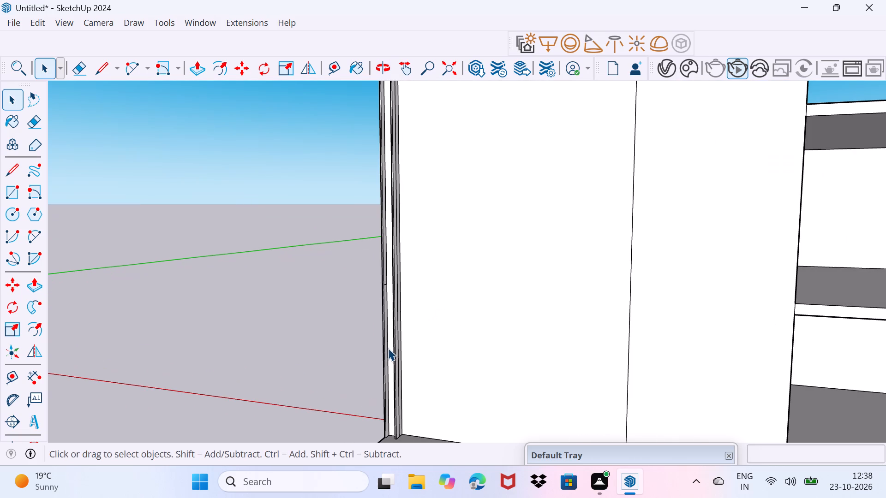
# Erase the vertical seam line running along the inward side face of the inner vertical strip.
pyautogui.press('r')
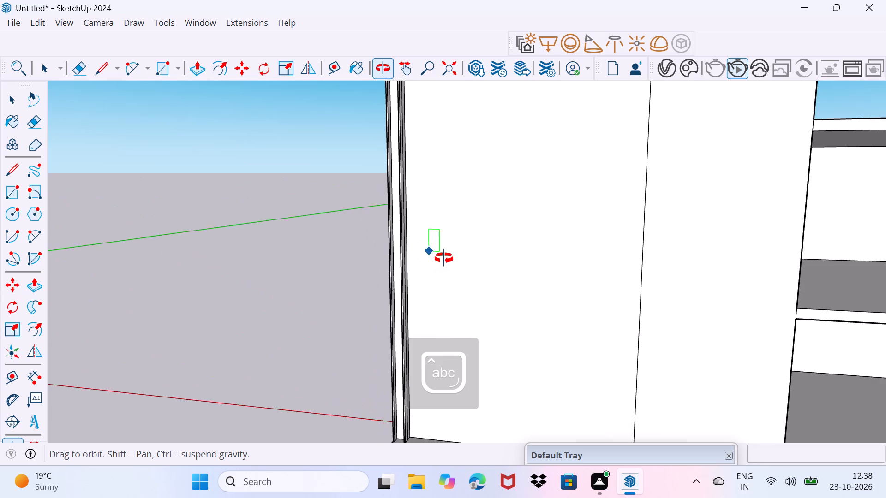
pyautogui.scroll(-1, 405, 333)
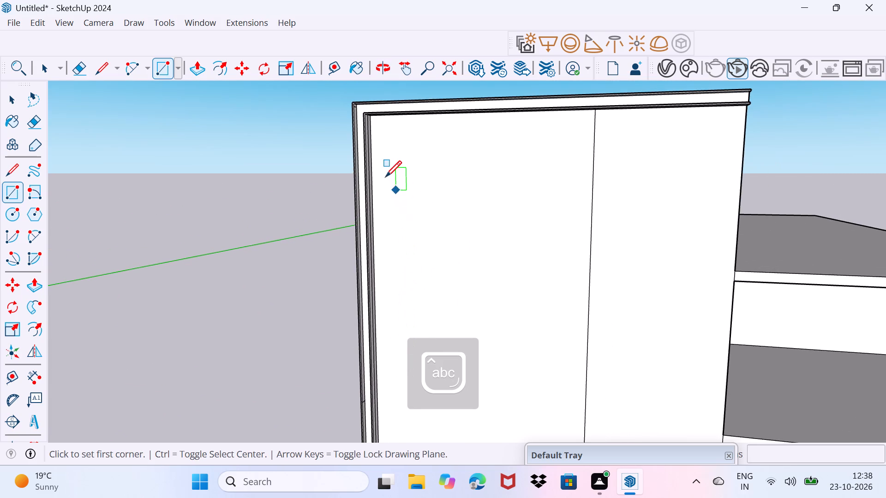
pyautogui.scroll(9, 385, 177)
pyautogui.moveTo(377, 172); pyautogui.dragTo(354, 188, button='middle')
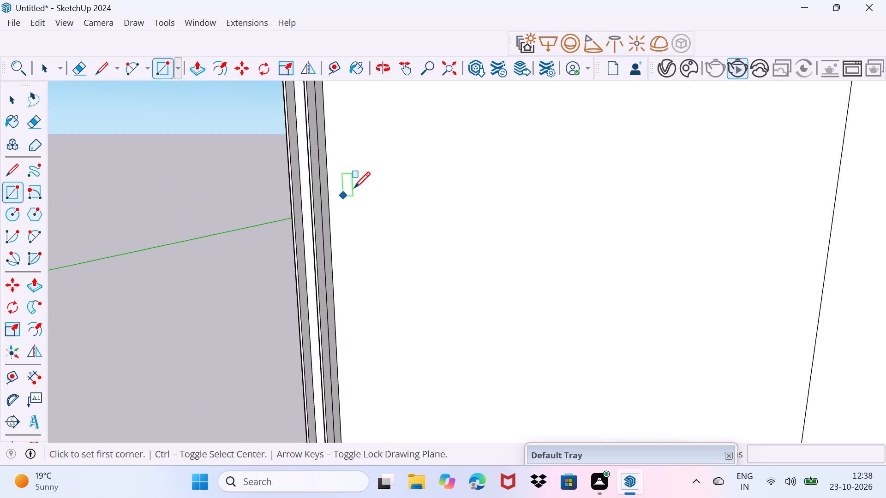
pyautogui.press('space')
pyautogui.press('e')
pyautogui.click(326, 271)
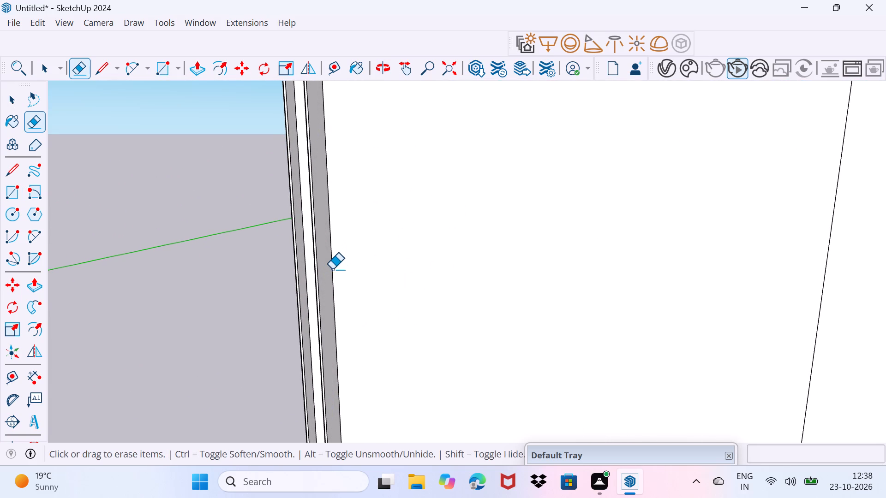
# Erase the short line crossing the outer vertical strip's inward side face just below the top corner.
pyautogui.scroll(-4, 333, 269)
pyautogui.moveTo(339, 282); pyautogui.dragTo(356, 292, button='middle')
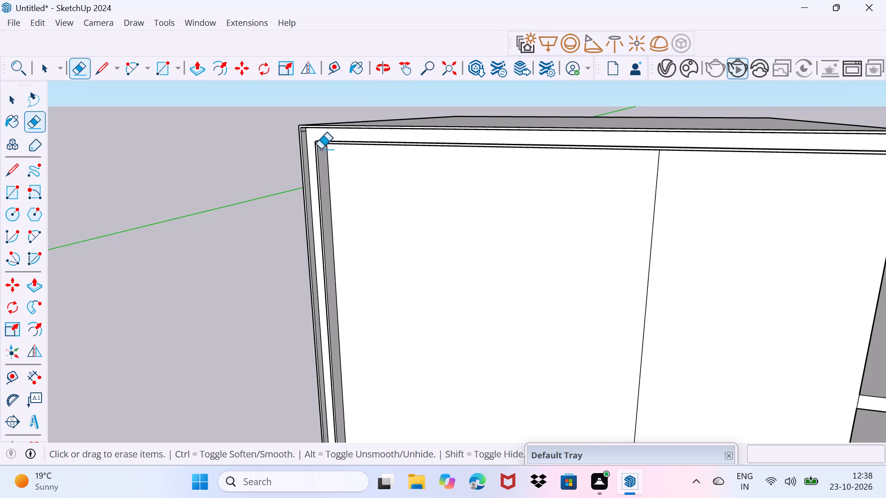
pyautogui.scroll(14, 314, 140)
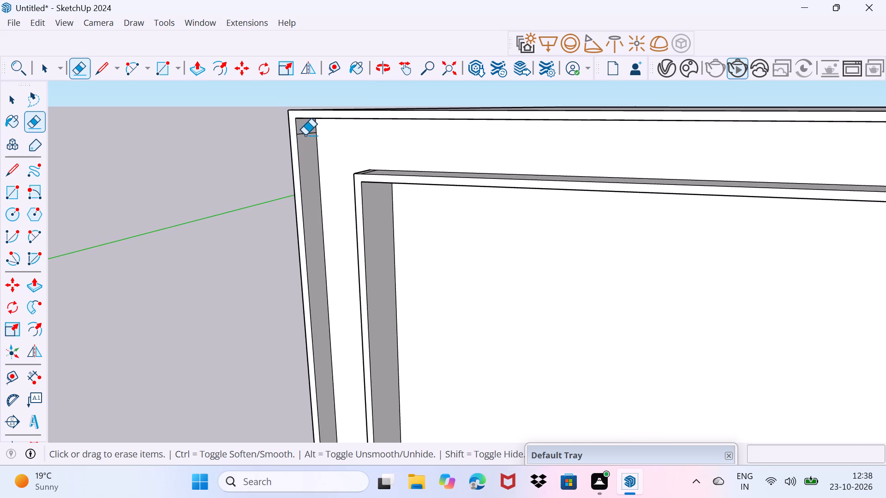
pyautogui.click(306, 135)
pyautogui.scroll(-8, 308, 147)
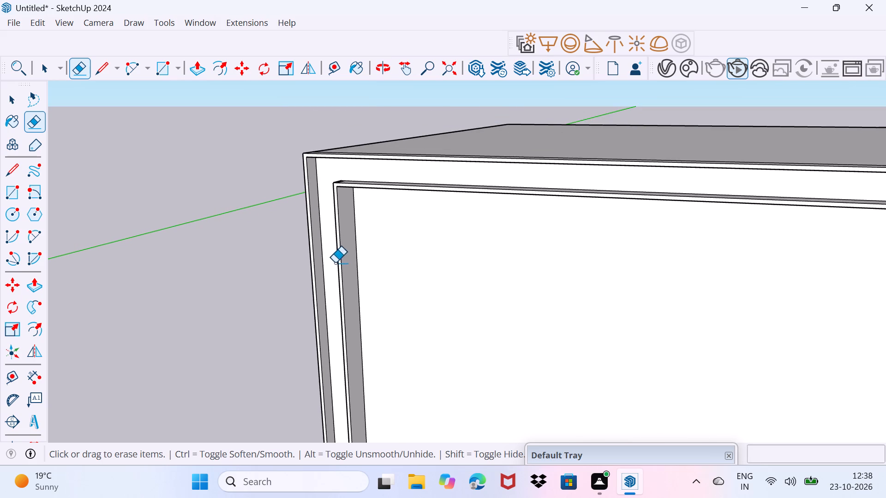
# Check the vertical border strips down to the base and erase the leftover seam on the outer strip's inward side face.
pyautogui.keyDown('shift'); pyautogui.moveTo(335, 263); pyautogui.dragTo(366, 13, button='middle'); pyautogui.keyUp('shift')
pyautogui.moveTo(376, 277); pyautogui.dragTo(353, 120, button='middle')
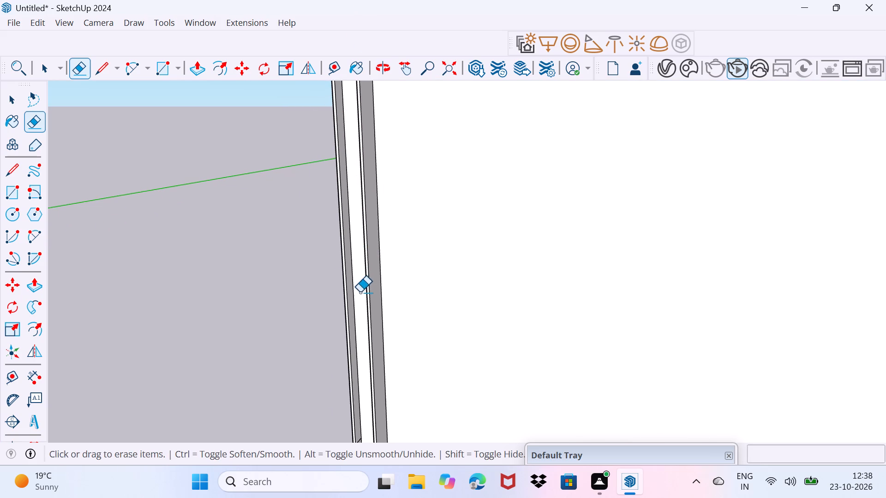
pyautogui.keyDown('shift'); pyautogui.moveTo(361, 330); pyautogui.dragTo(344, 108, button='middle'); pyautogui.keyUp('shift')
pyautogui.scroll(3, 343, 288)
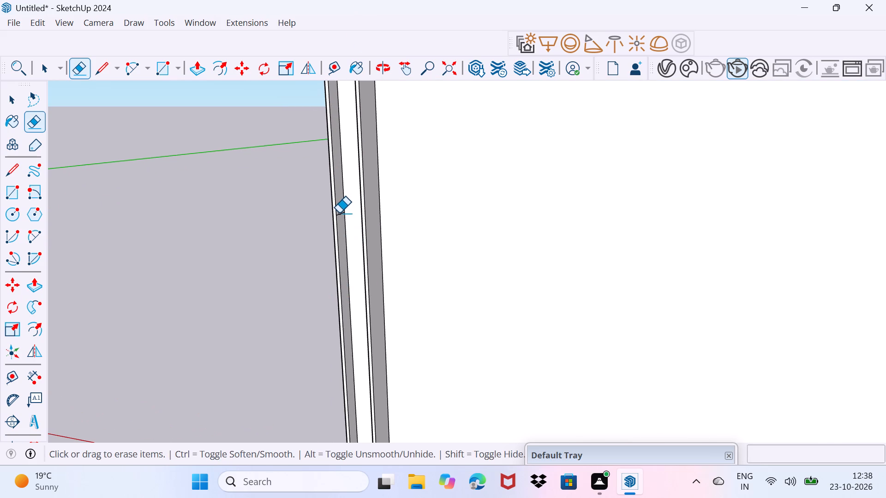
pyautogui.click(339, 213)
pyautogui.moveTo(341, 254); pyautogui.dragTo(337, 128, button='middle')
pyautogui.scroll(-3, 327, 213)
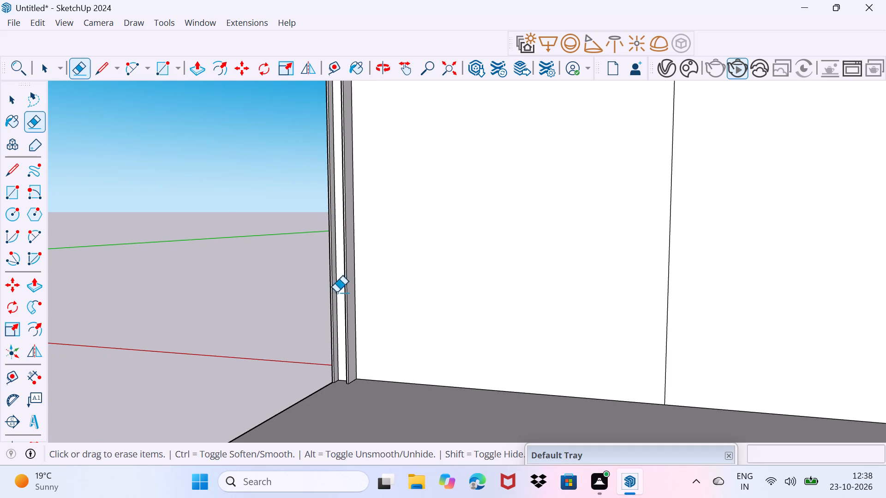
pyautogui.press('space')
pyautogui.scroll(-2, 345, 263)
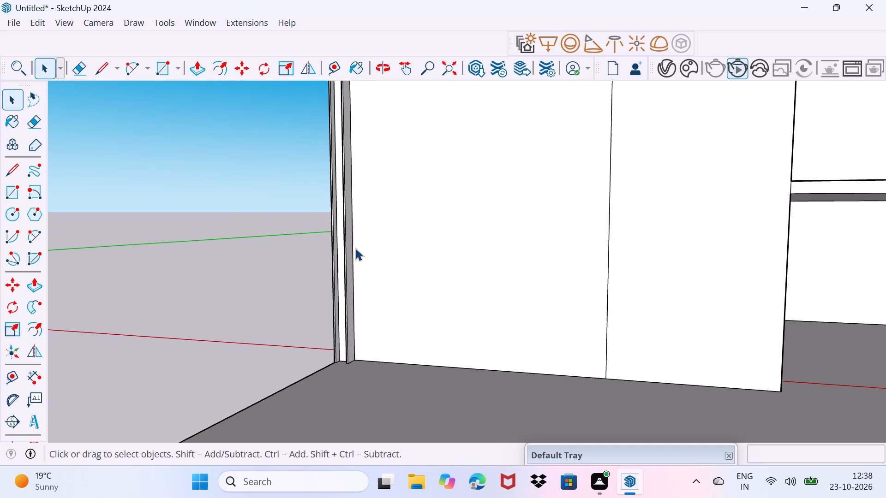
# Draw a rectangle about 15'3" high by 6'10" wide on the projecting block's front face, against the inner vertical strip.
pyautogui.press('r')
pyautogui.keyDown('shift'); pyautogui.moveTo(369, 219); pyautogui.dragTo(346, 321, button='middle'); pyautogui.keyUp('shift')
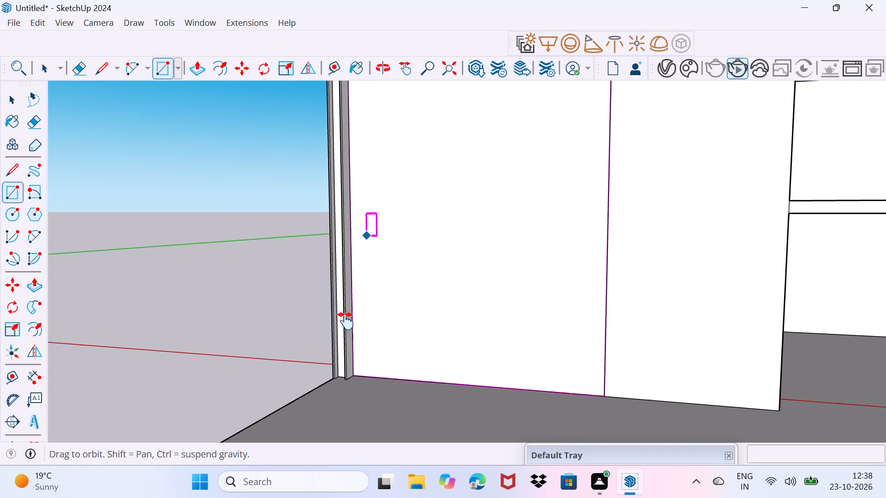
pyautogui.keyDown('shift'); pyautogui.moveTo(346, 321); pyautogui.dragTo(333, 434, button='middle'); pyautogui.keyUp('shift')
pyautogui.keyDown('shift'); pyautogui.moveTo(352, 197); pyautogui.dragTo(343, 339, button='middle'); pyautogui.keyUp('shift')
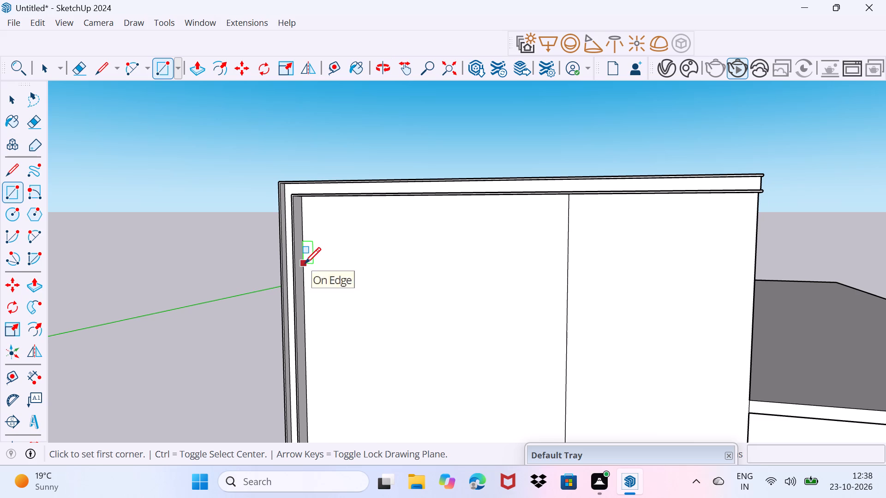
pyautogui.click(308, 323)
pyautogui.scroll(-2, 373, 369)
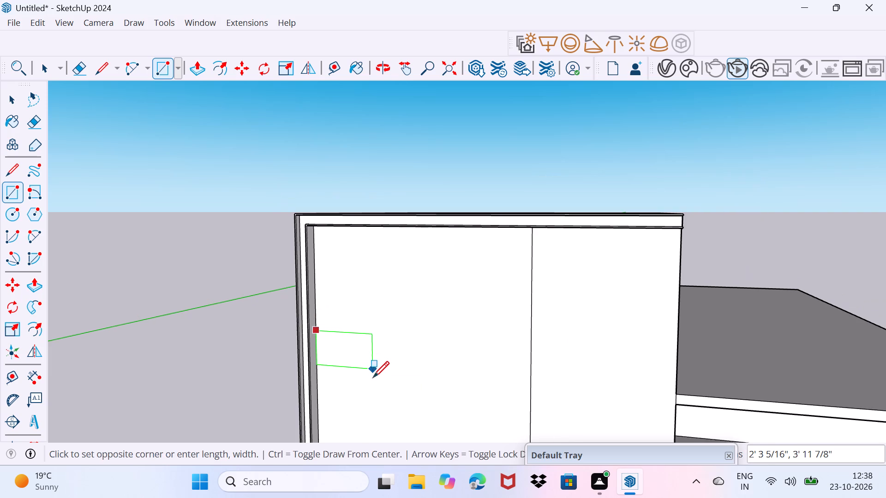
pyautogui.scroll(-2, 373, 379)
pyautogui.moveTo(412, 439); pyautogui.dragTo(408, 140, button='middle')
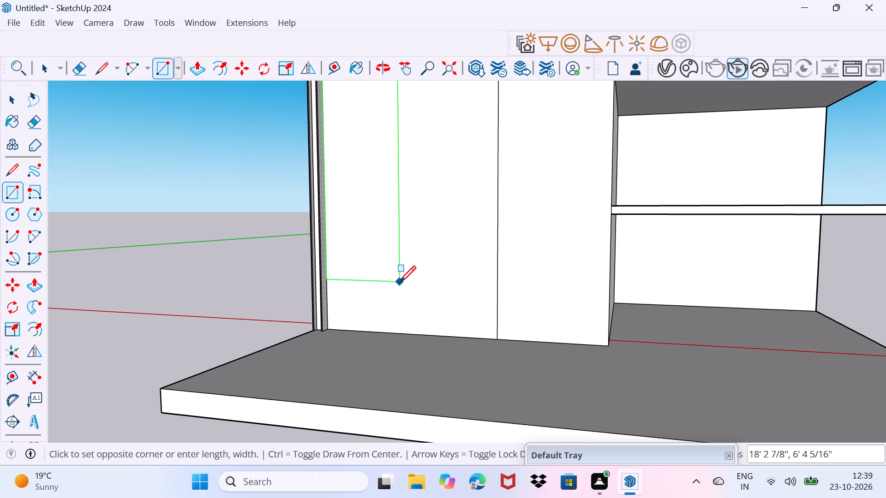
pyautogui.click(406, 242)
pyautogui.press('space')
# Move the rectangle's top edge up about 2.5 feet along the blue axis.
pyautogui.scroll(-4, 373, 207)
pyautogui.moveTo(377, 172); pyautogui.dragTo(377, 202, button='middle')
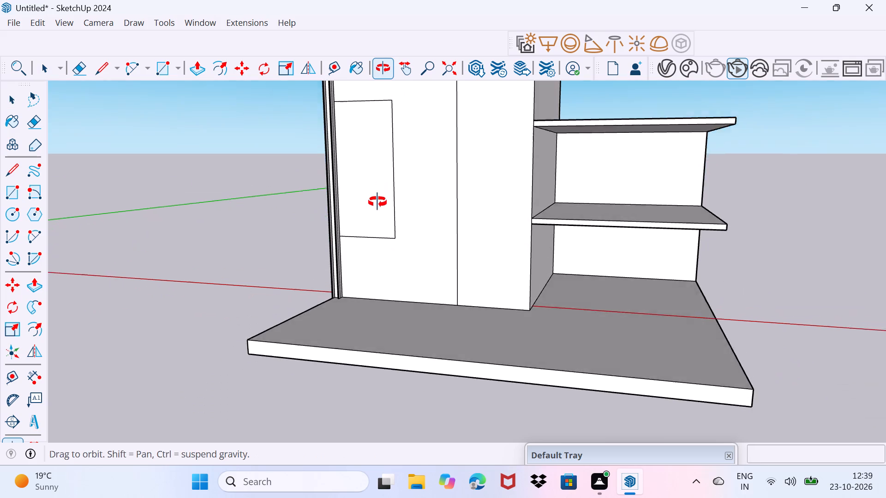
pyautogui.moveTo(377, 202); pyautogui.dragTo(388, 310, button='middle')
pyautogui.scroll(2, 375, 203)
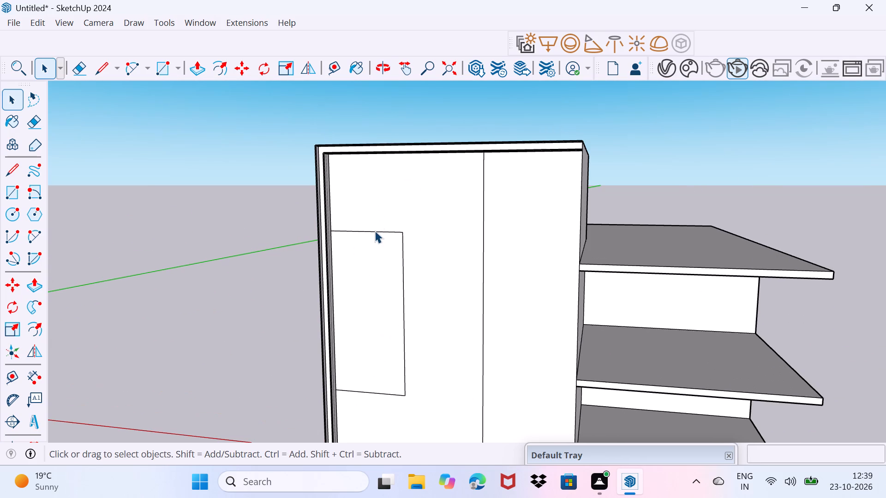
pyautogui.click(375, 231)
pyautogui.press('m')
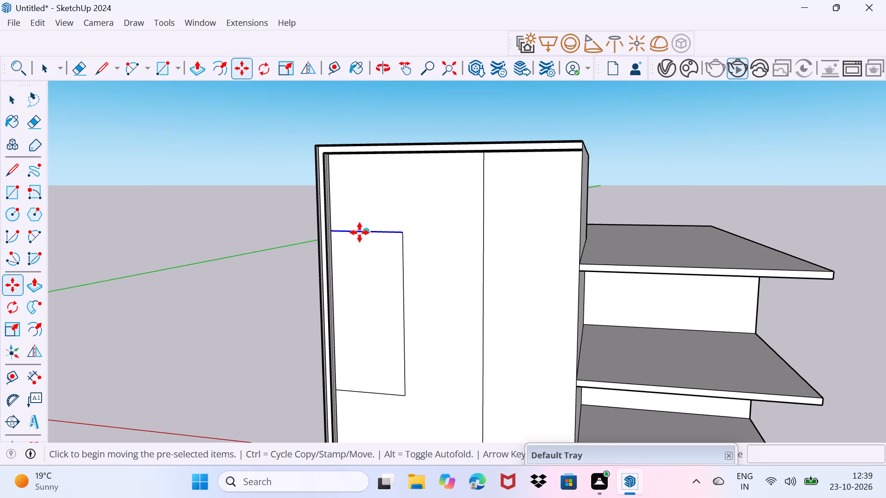
pyautogui.click(365, 234)
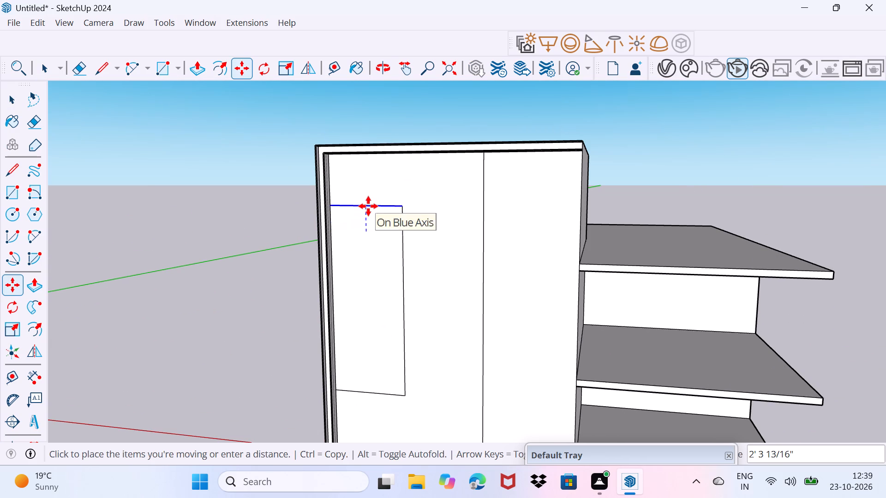
pyautogui.click(369, 202)
pyautogui.press('space')
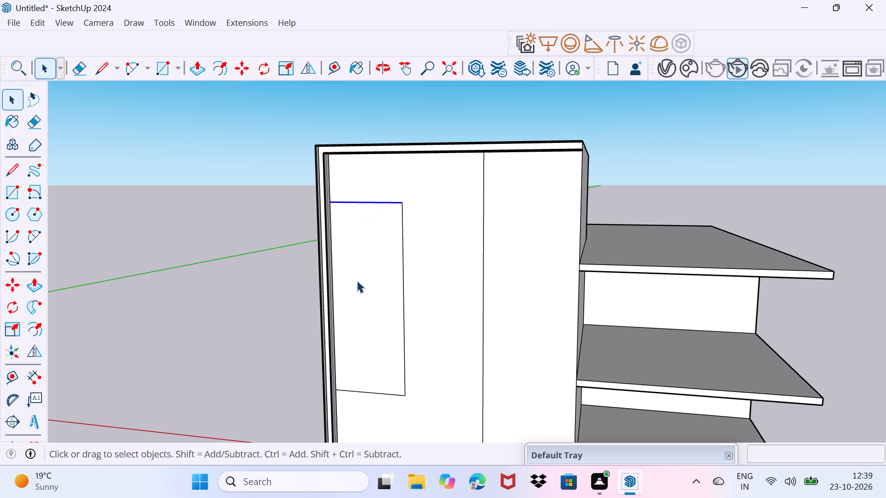
# Move the rectangle's bottom edge slightly down towards the base to lengthen the panel.
pyautogui.moveTo(381, 398); pyautogui.dragTo(399, 279, button='middle')
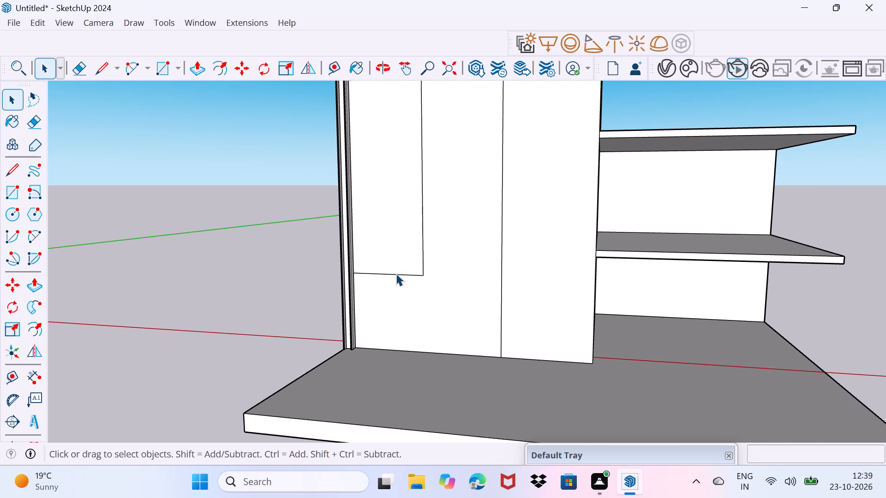
pyautogui.click(396, 273)
pyautogui.press('m')
pyautogui.click(396, 273)
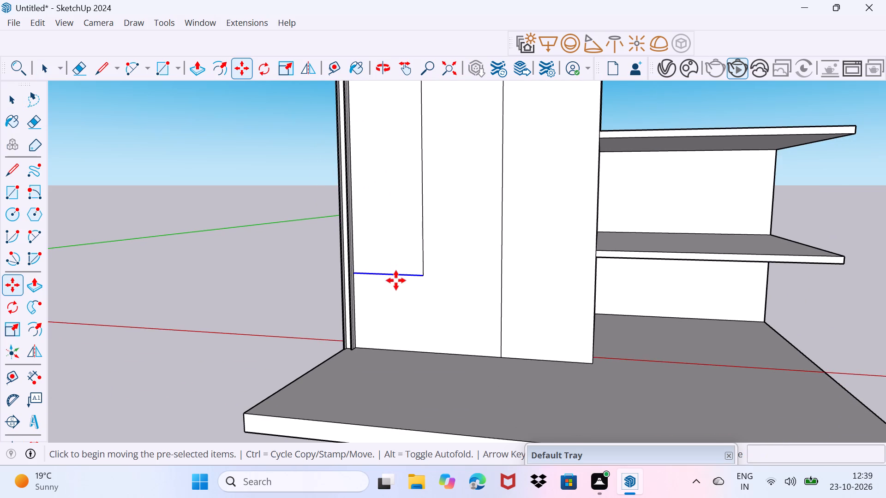
pyautogui.click(396, 293)
pyautogui.press('space')
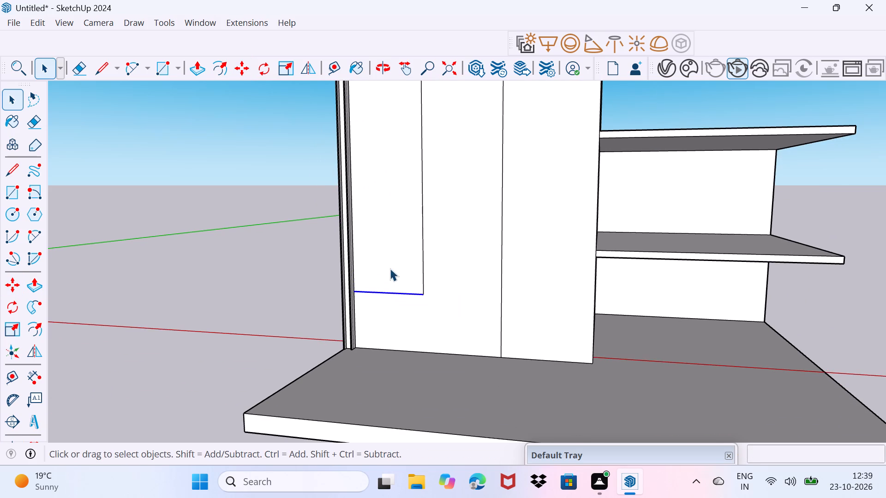
# Offset the rectangle's outline inward by about 1'2" to form a window frame border.
pyautogui.moveTo(389, 270); pyautogui.dragTo(401, 247)
pyautogui.click(30, 333)
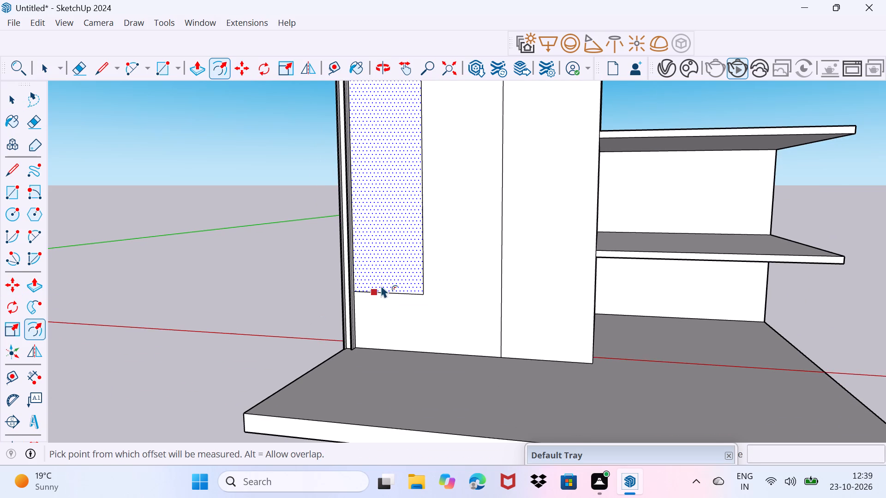
pyautogui.click(414, 253)
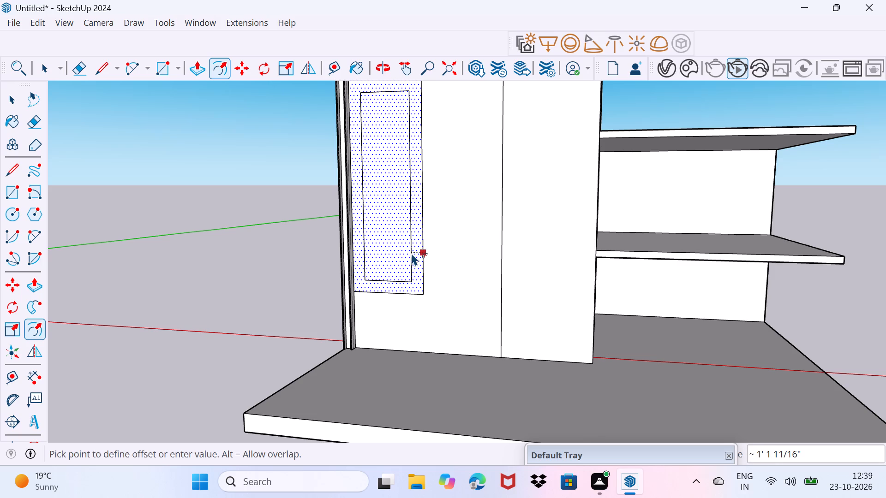
pyautogui.click(412, 253)
pyautogui.press('space')
# Extrude the window frame border 10" outward from the block's front face.
pyautogui.moveTo(390, 288); pyautogui.dragTo(405, 241)
pyautogui.click(417, 258)
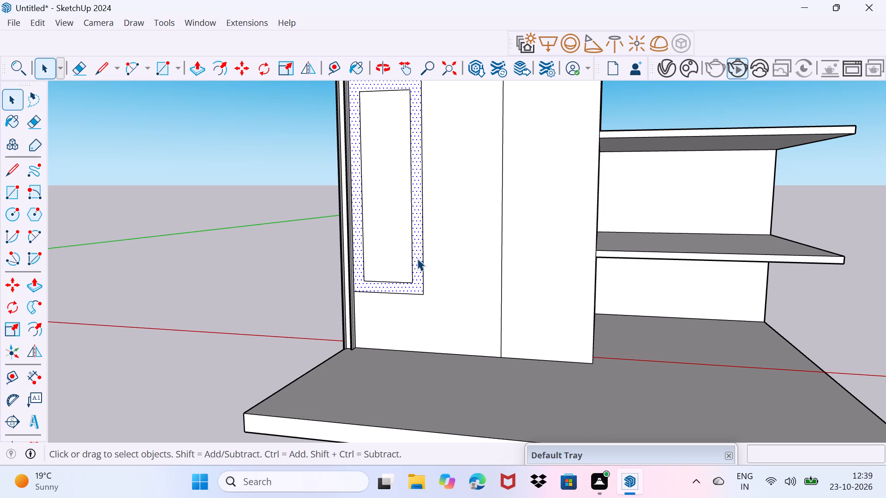
pyautogui.press('p')
pyautogui.click(417, 258)
pyautogui.click(345, 273)
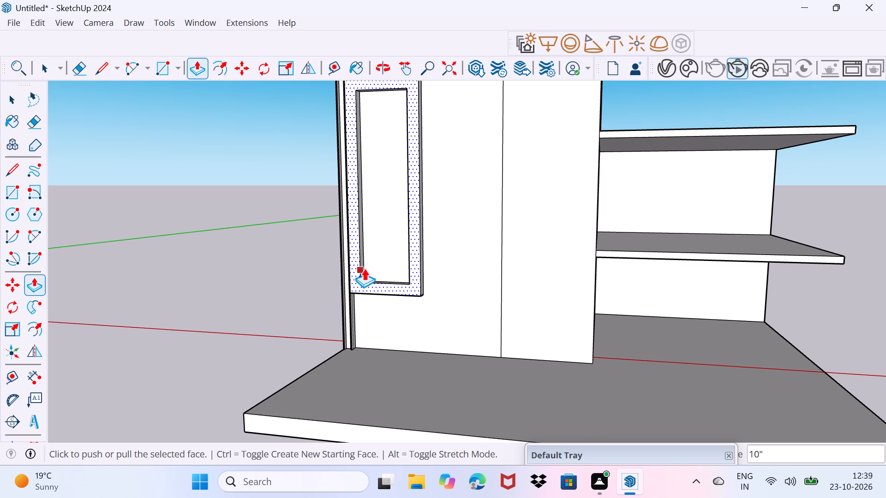
pyautogui.scroll(4, 364, 268)
pyautogui.moveTo(364, 265); pyautogui.dragTo(345, 275, button='middle')
pyautogui.scroll(4, 350, 271)
pyautogui.press('space')
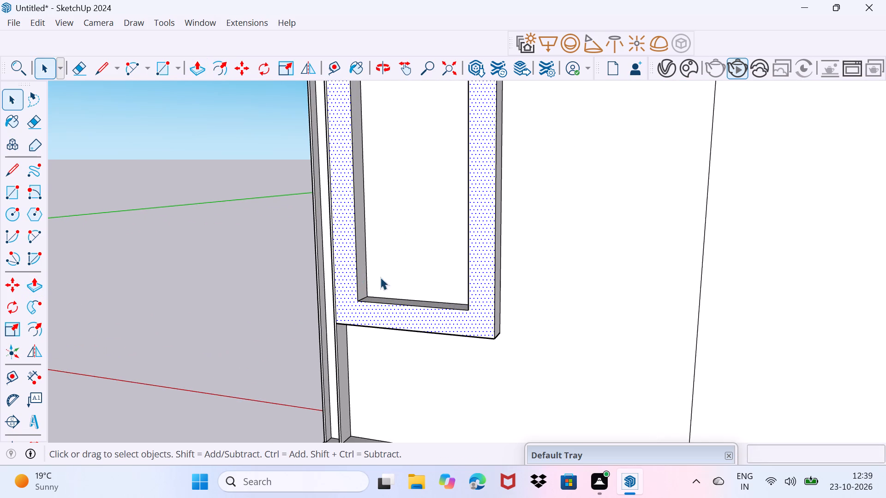
pyautogui.moveTo(371, 259); pyautogui.dragTo(399, 225)
# Push/Pull the upper projecting slab's front edge face outward about 1'5" as a new starting face, forming a front strip.
pyautogui.scroll(-12, 410, 201)
pyautogui.moveTo(388, 261); pyautogui.dragTo(389, 374, button='middle')
pyautogui.moveTo(419, 315); pyautogui.dragTo(387, 309, button='middle')
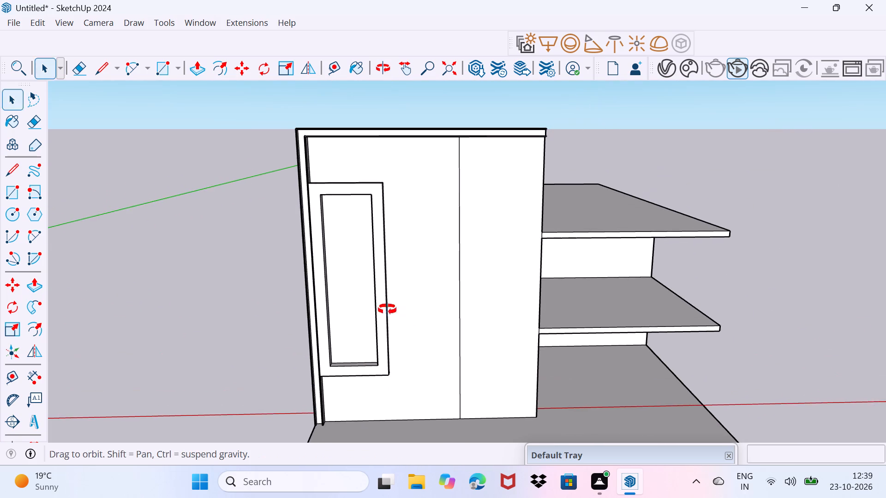
pyautogui.moveTo(387, 309); pyautogui.dragTo(361, 309, button='middle')
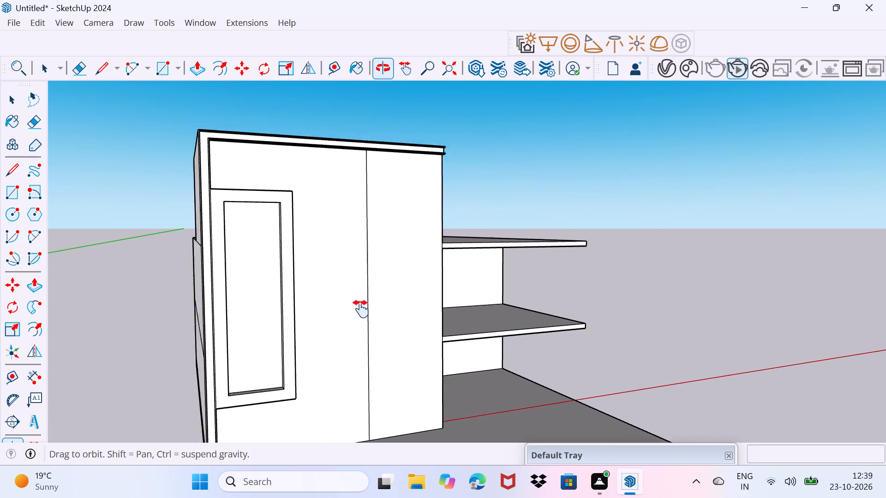
pyautogui.moveTo(361, 309); pyautogui.dragTo(328, 317, button='middle')
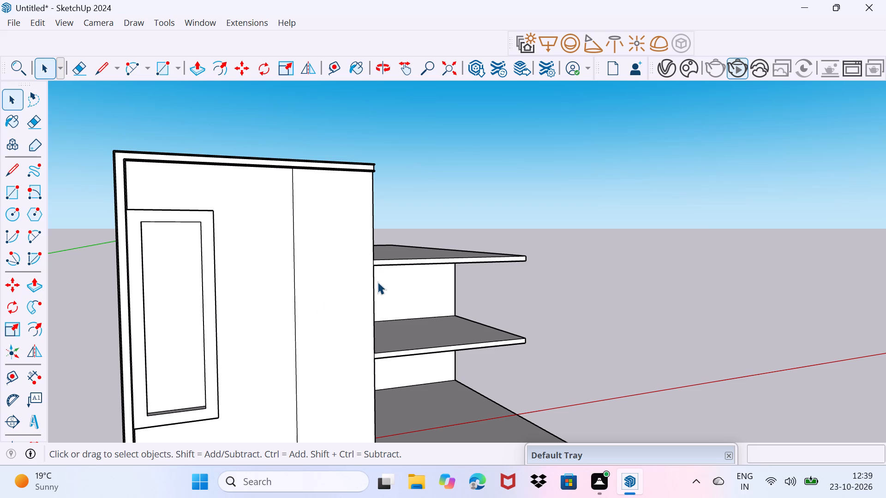
pyautogui.scroll(8, 371, 247)
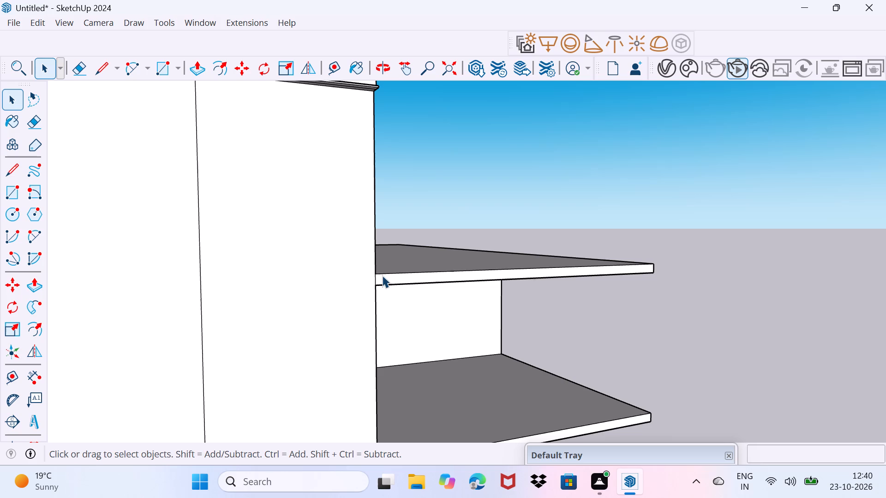
pyautogui.click(382, 280)
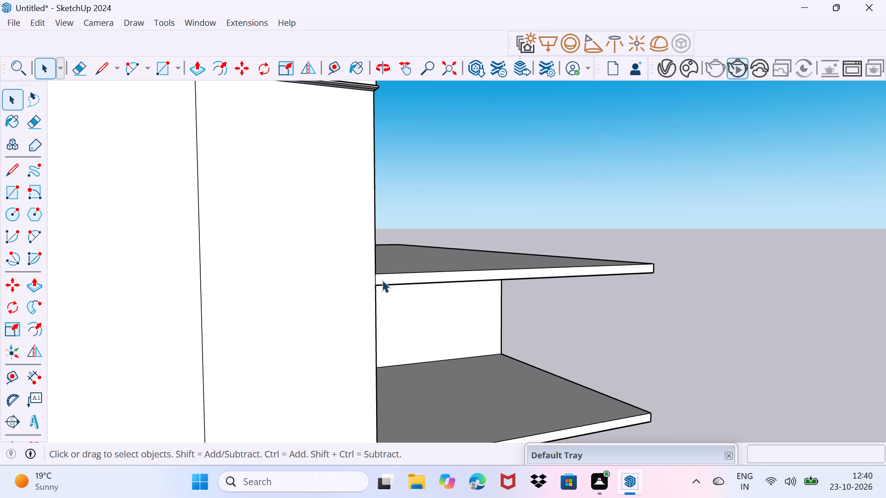
pyautogui.click(382, 280)
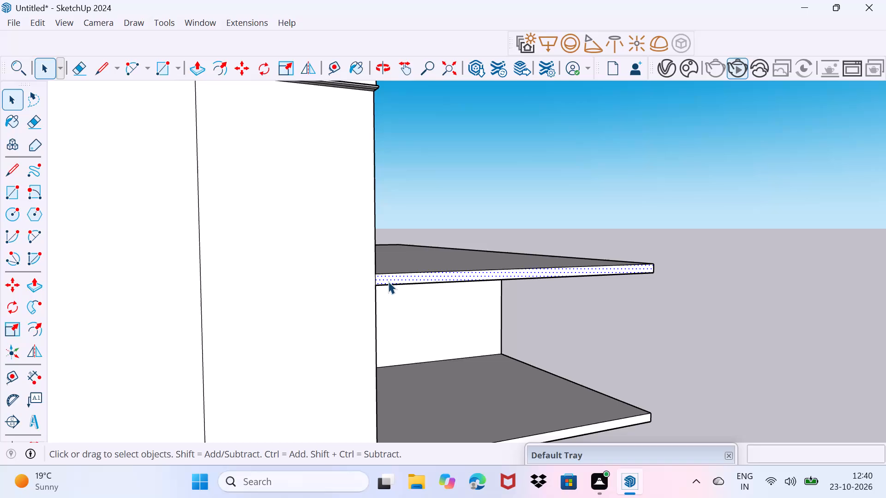
pyautogui.press('p')
pyautogui.click(389, 281)
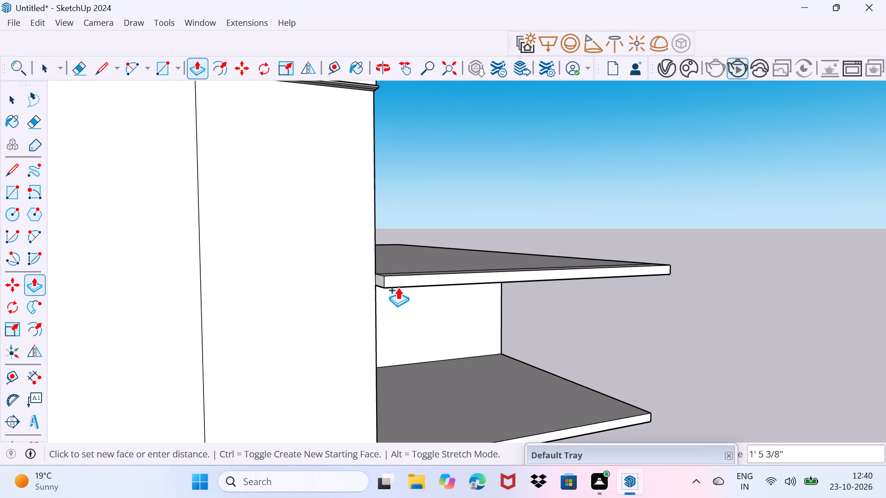
pyautogui.click(398, 287)
pyautogui.press('space')
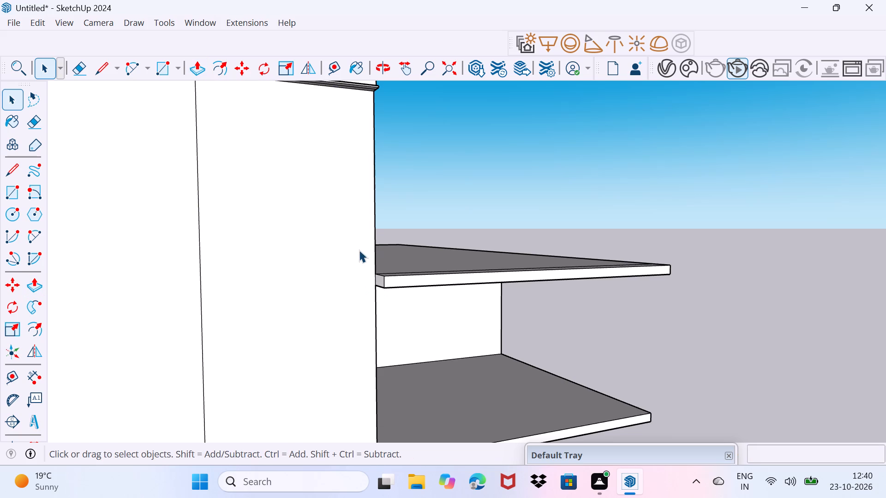
# Extend the end face of the slab's new front strip about 6'11" across the projecting block's front face.
pyautogui.scroll(3, 359, 251)
pyautogui.moveTo(357, 288); pyautogui.dragTo(409, 285, button='middle')
pyautogui.scroll(1, 360, 289)
pyautogui.click(462, 287)
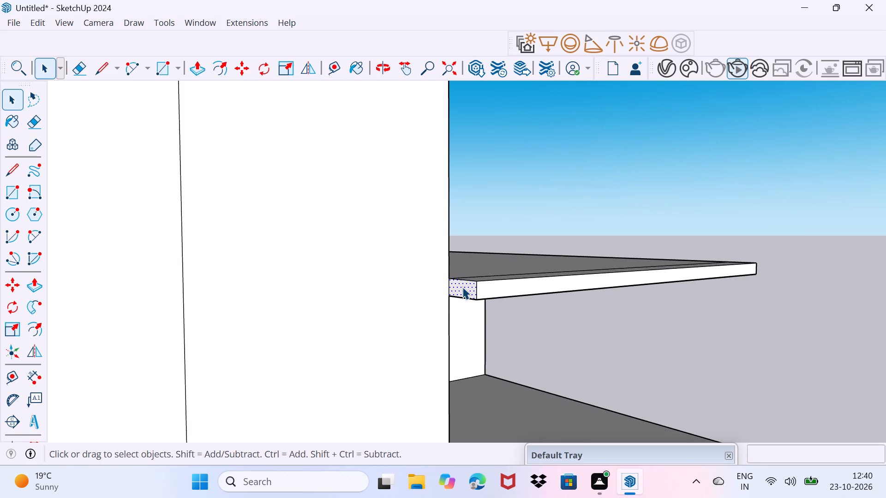
pyautogui.press('p')
pyautogui.click(462, 287)
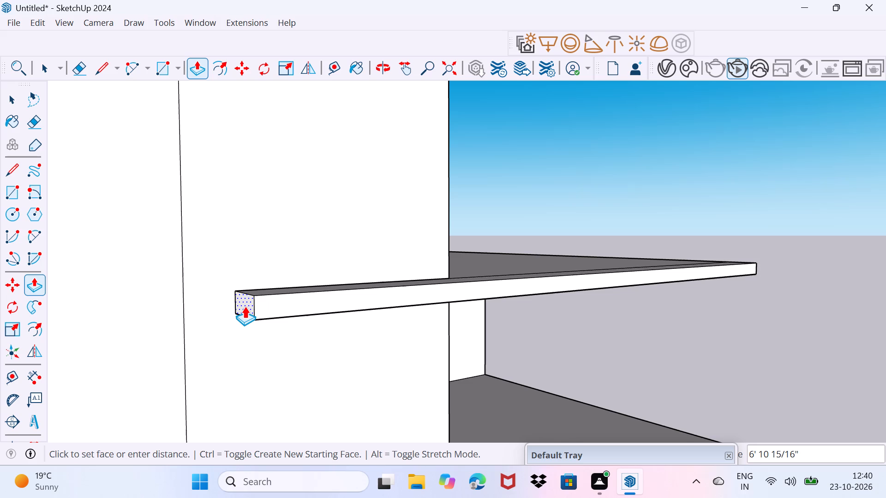
pyautogui.click(245, 306)
# Raise the top face of the slab's extended front strip by about 6".
pyautogui.scroll(-2, 320, 302)
pyautogui.moveTo(376, 290); pyautogui.dragTo(390, 341, button='middle')
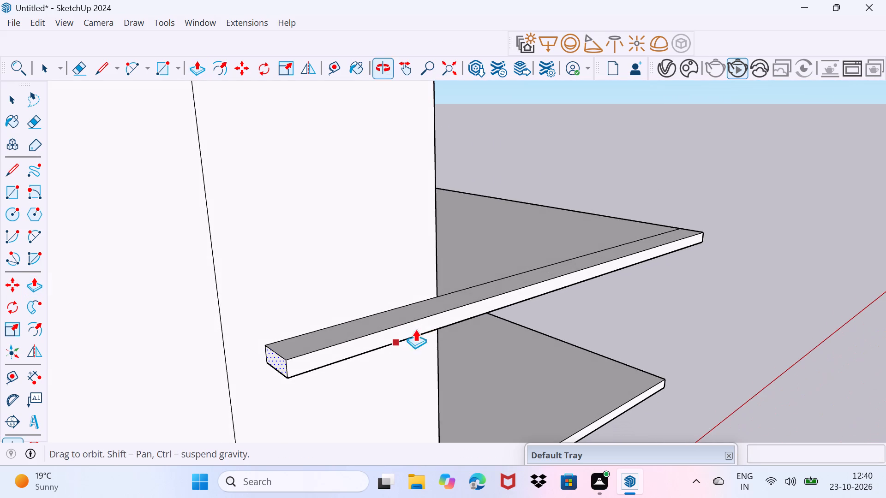
pyautogui.press('space')
pyautogui.click(425, 308)
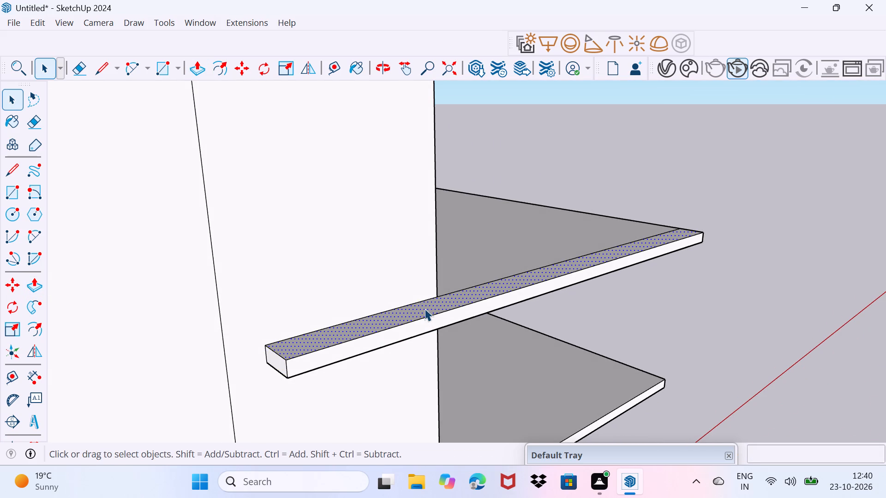
pyautogui.press('p')
pyautogui.click(425, 308)
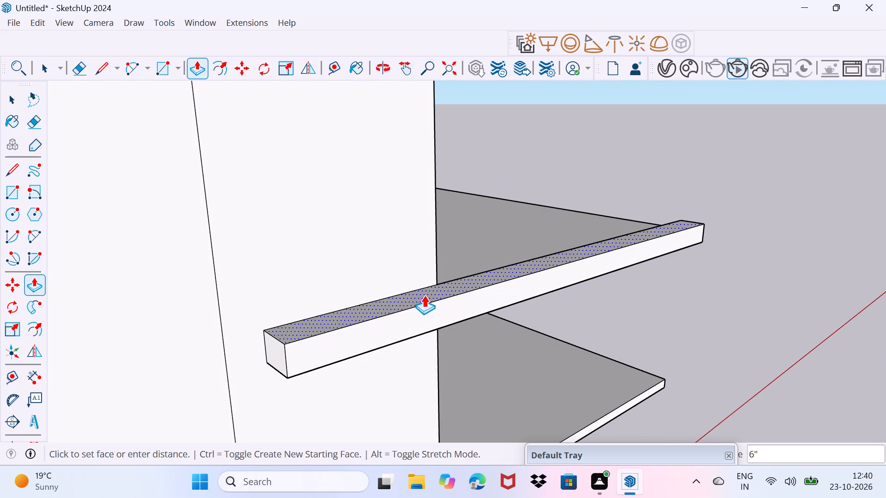
pyautogui.click(425, 289)
pyautogui.press('space')
pyautogui.moveTo(513, 358); pyautogui.dragTo(451, 318, button='middle')
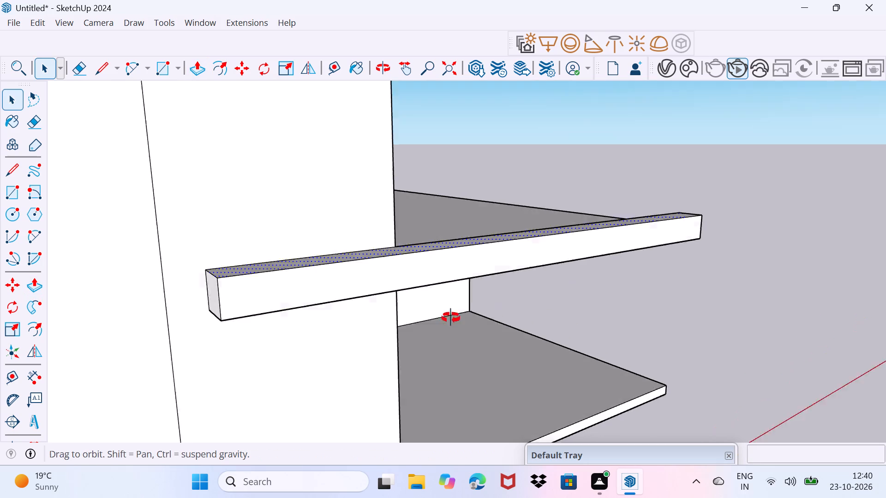
# Draw a rectangle about 1'2" by 1'5" on the underside of the upper front band, at its outer corner.
pyautogui.moveTo(451, 318); pyautogui.dragTo(315, 251, button='middle')
pyautogui.scroll(1, 507, 136)
pyautogui.moveTo(585, 160); pyautogui.dragTo(568, 150, button='middle')
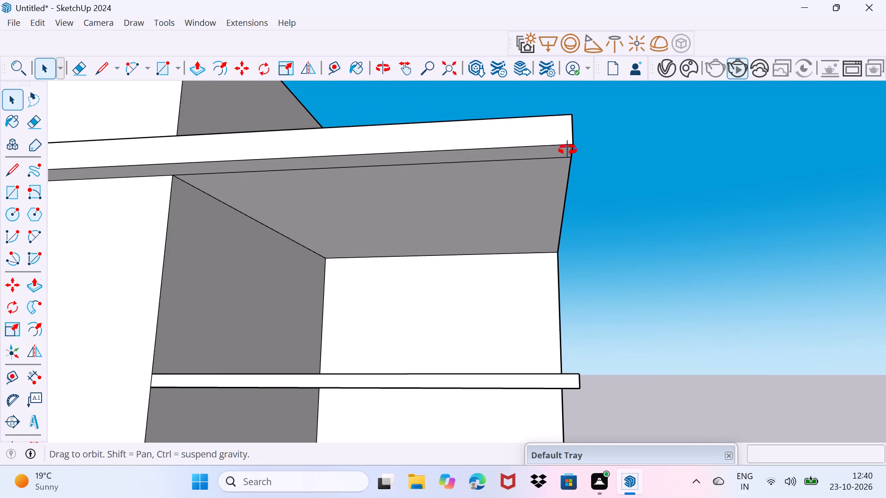
pyautogui.moveTo(568, 150); pyautogui.dragTo(554, 136, button='middle')
pyautogui.press('r')
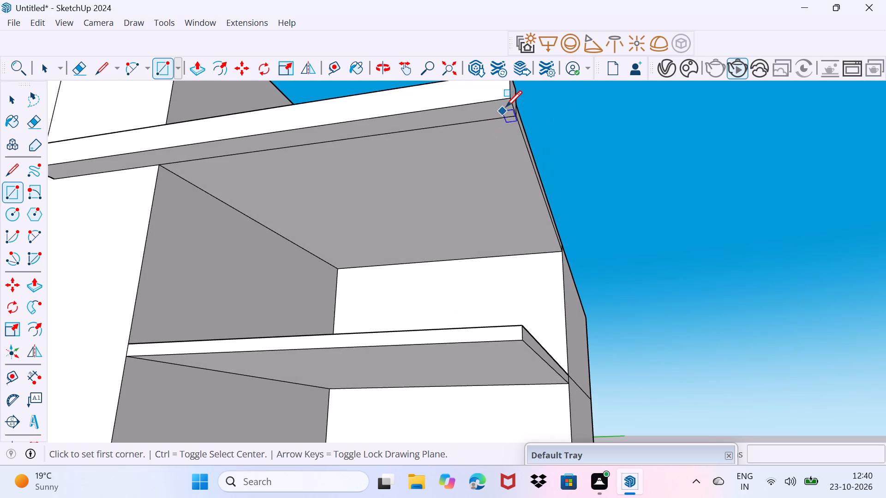
pyautogui.click(504, 98)
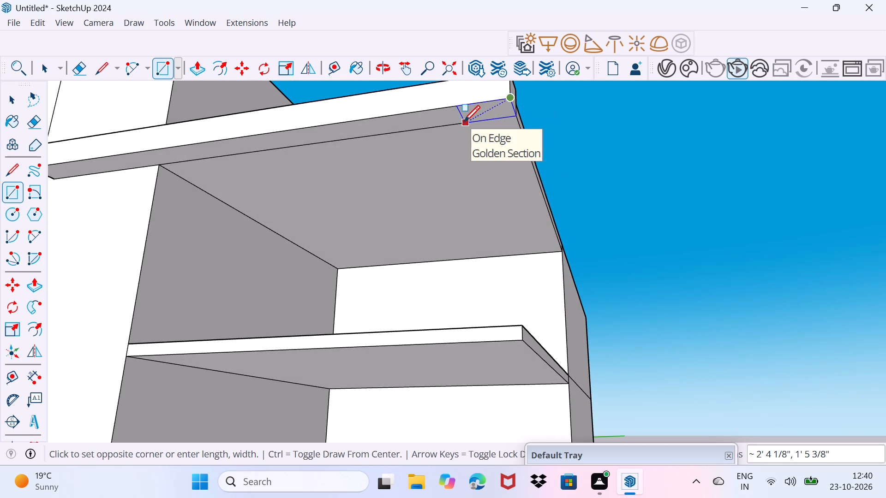
pyautogui.click(490, 119)
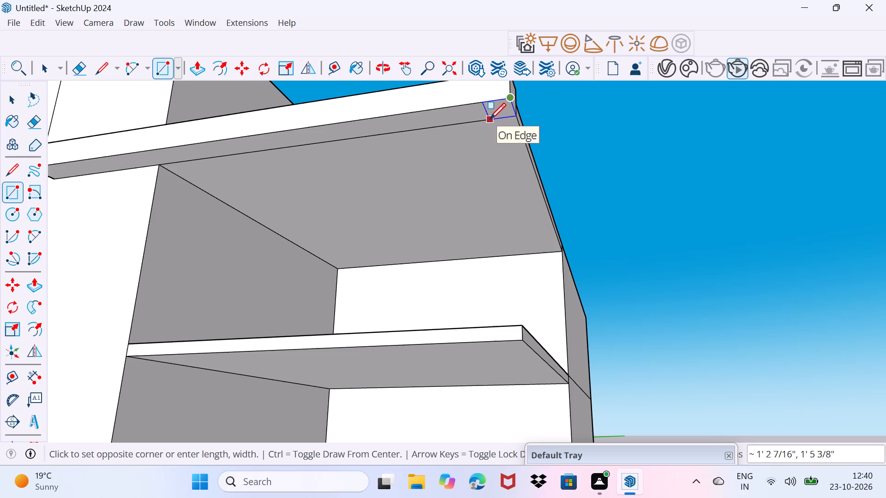
# Extrude the corner rectangle about 9'5" down to the lower projecting slab, forming a column.
pyautogui.press('space')
pyautogui.click(499, 108)
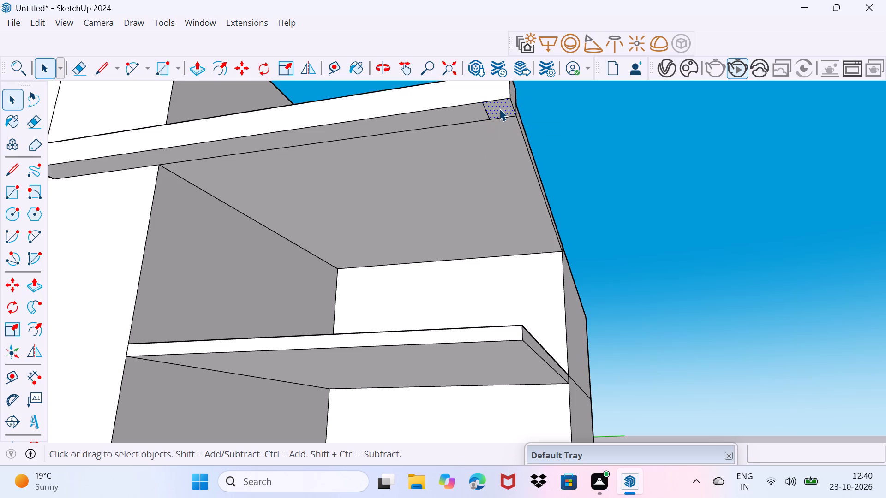
pyautogui.press('p')
pyautogui.click(499, 108)
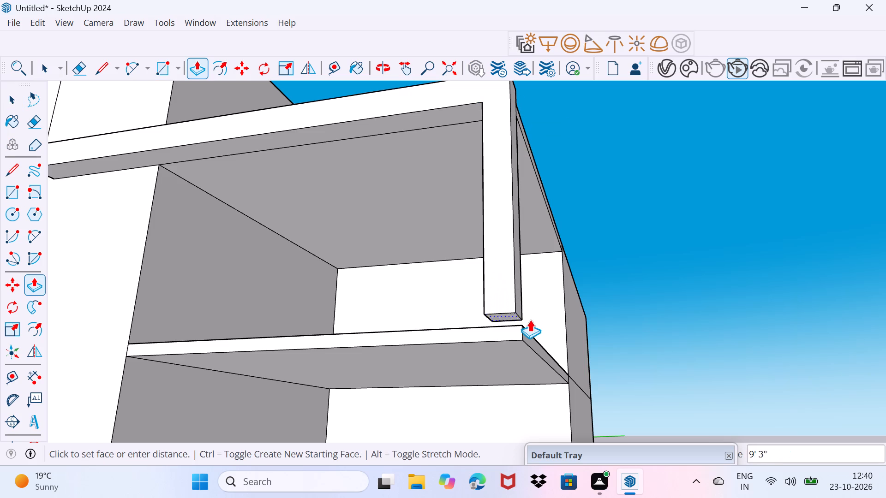
pyautogui.moveTo(529, 330); pyautogui.dragTo(487, 387, button='middle')
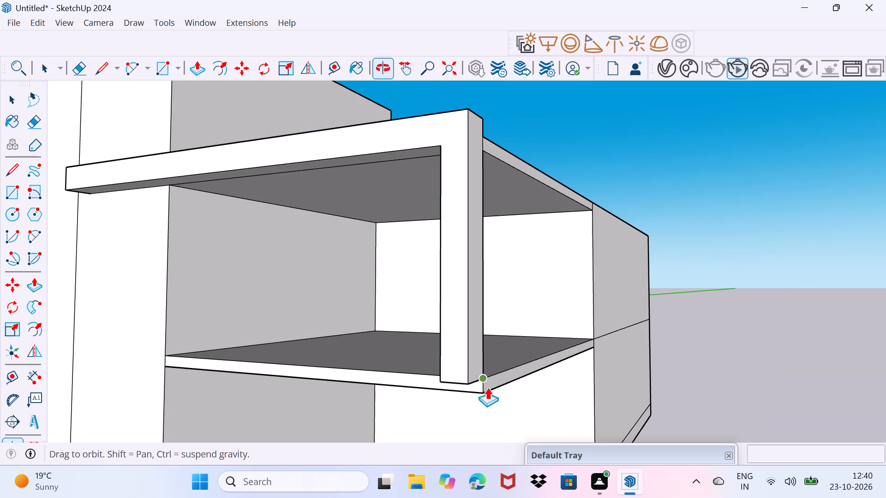
pyautogui.click(488, 374)
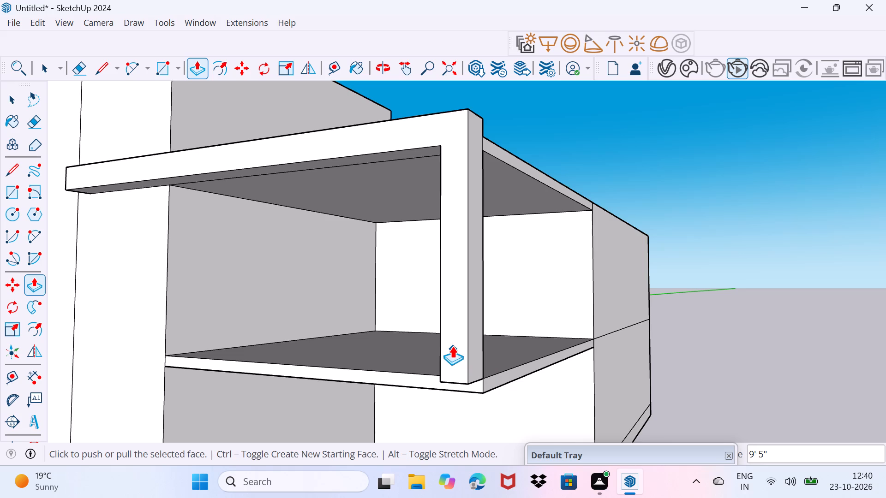
# Push the shared front face of the upper band and corner column back about 1'4 7/8".
pyautogui.scroll(3, 454, 341)
pyautogui.moveTo(457, 339); pyautogui.dragTo(386, 340, button='middle')
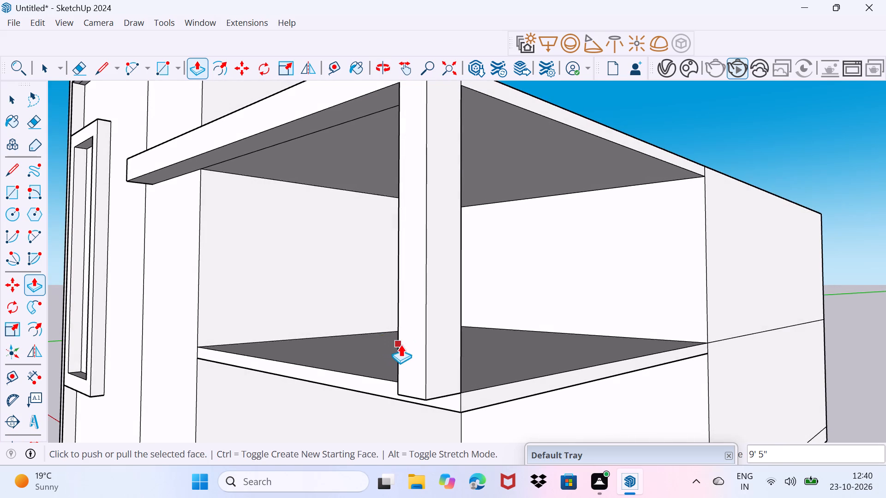
pyautogui.click(401, 344)
pyautogui.press('space')
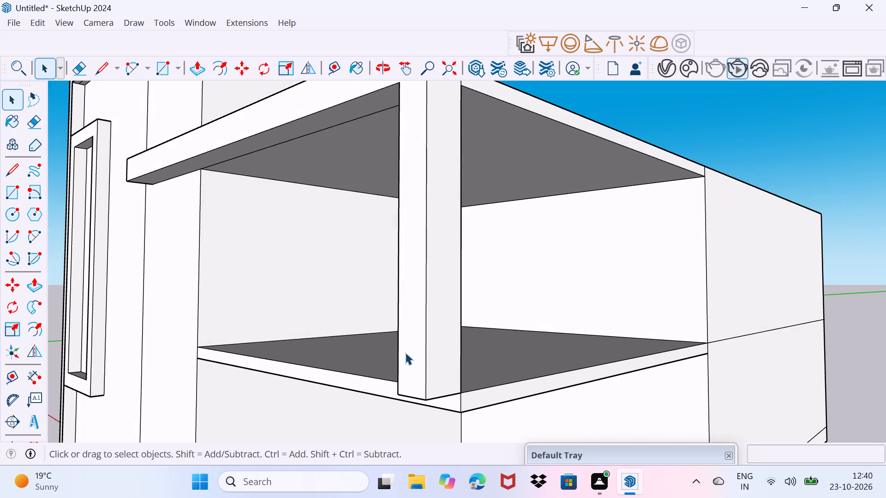
pyautogui.scroll(3, 405, 352)
pyautogui.click(419, 347)
pyautogui.press('p')
pyautogui.click(419, 347)
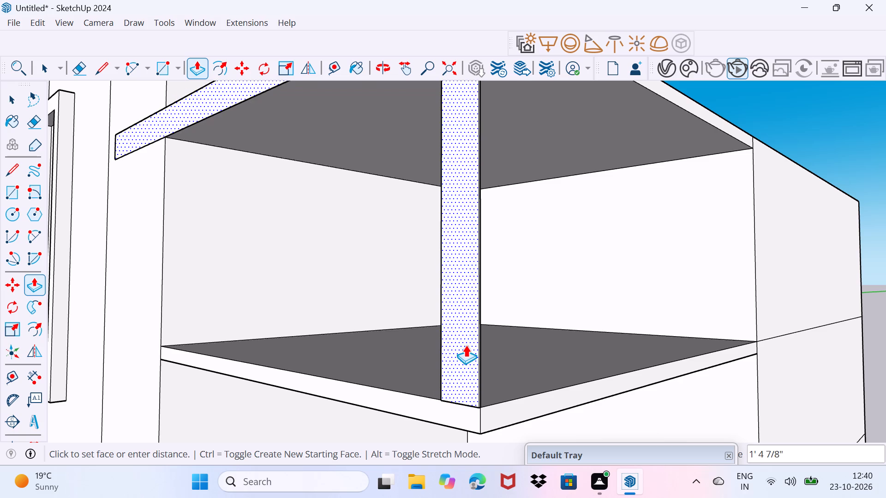
pyautogui.click(466, 345)
# Pull the corner column's back face about 1' inward over the lower slab to thicken the column.
pyautogui.moveTo(528, 342); pyautogui.dragTo(361, 358, button='middle')
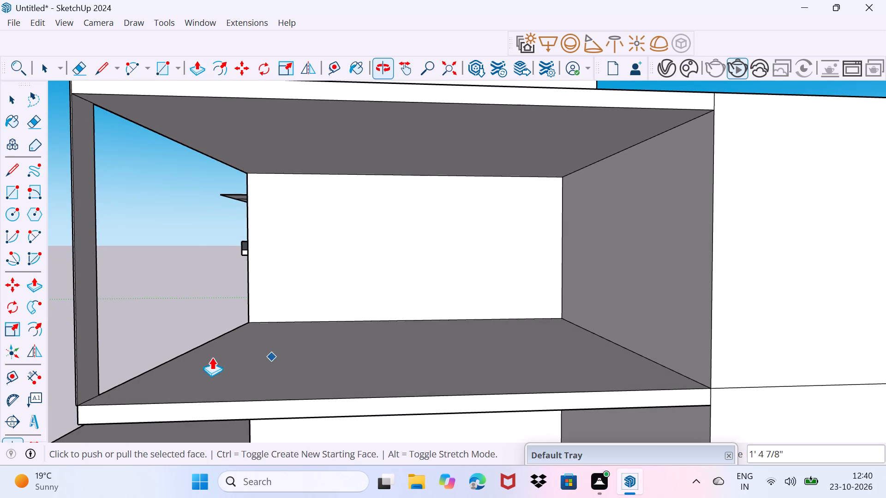
pyautogui.scroll(1, 74, 345)
pyautogui.press('space')
pyautogui.click(94, 348)
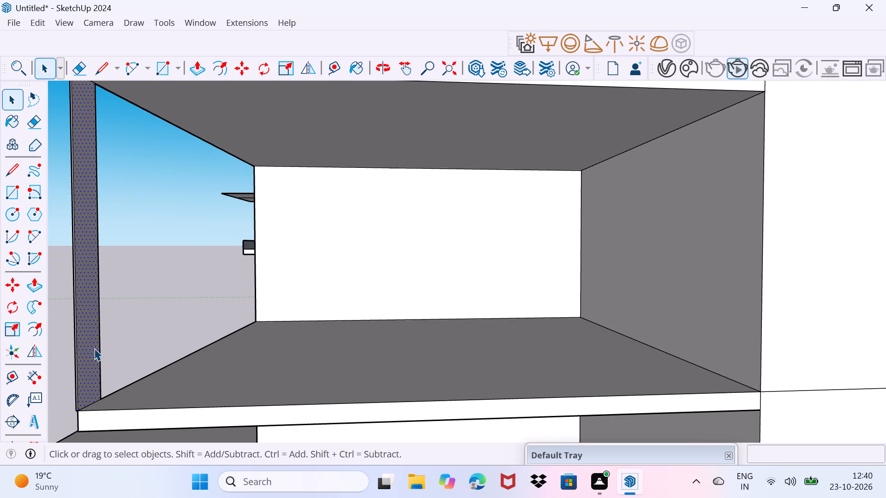
pyautogui.press('p')
pyautogui.click(94, 348)
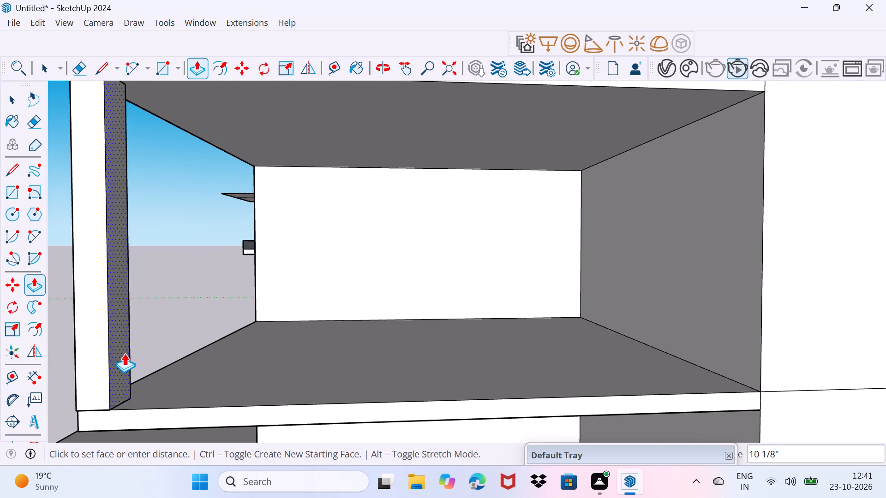
pyautogui.click(130, 355)
# Draw a line about 1'2" long across the column's top, separating its front face from the upper band's.
pyautogui.moveTo(102, 362); pyautogui.dragTo(247, 363, button='middle')
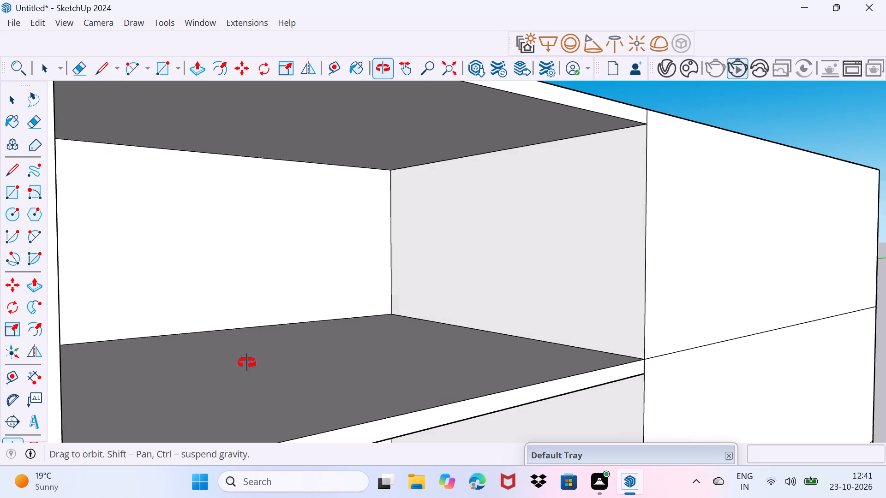
pyautogui.moveTo(247, 363); pyautogui.dragTo(248, 362, button='middle')
pyautogui.scroll(-7, 257, 361)
pyautogui.moveTo(187, 368); pyautogui.dragTo(290, 361, button='middle')
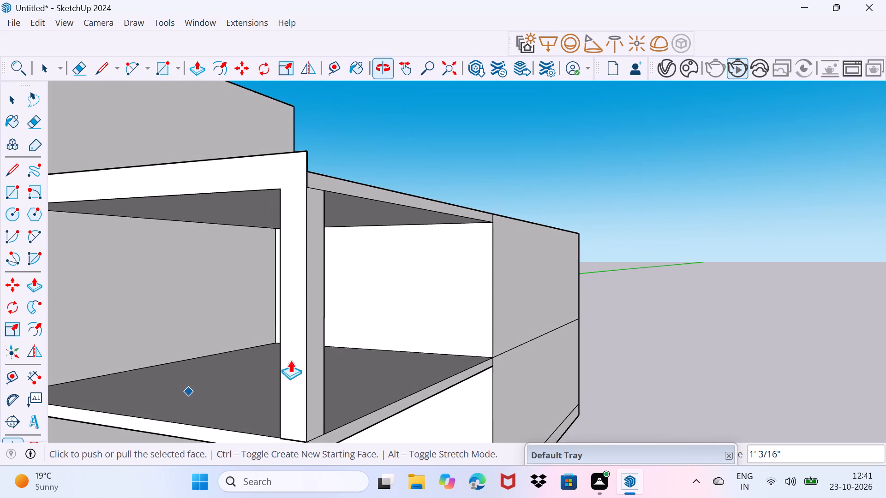
pyautogui.scroll(2, 267, 173)
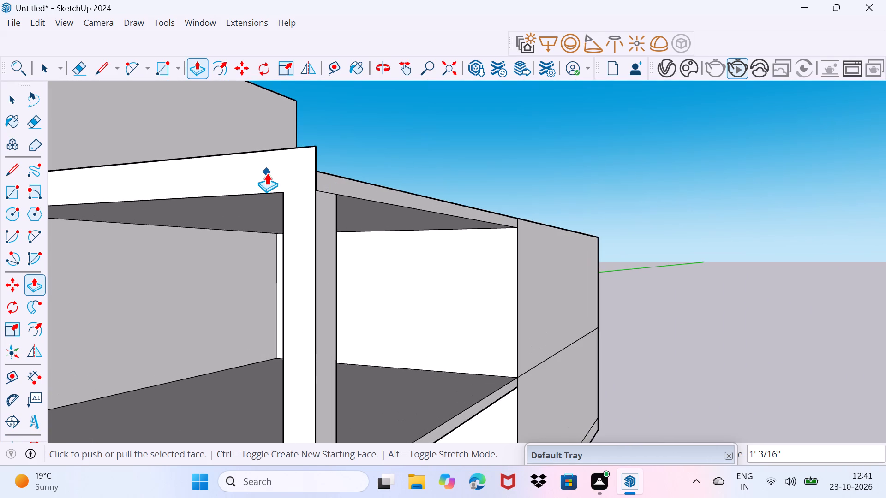
pyautogui.press('l')
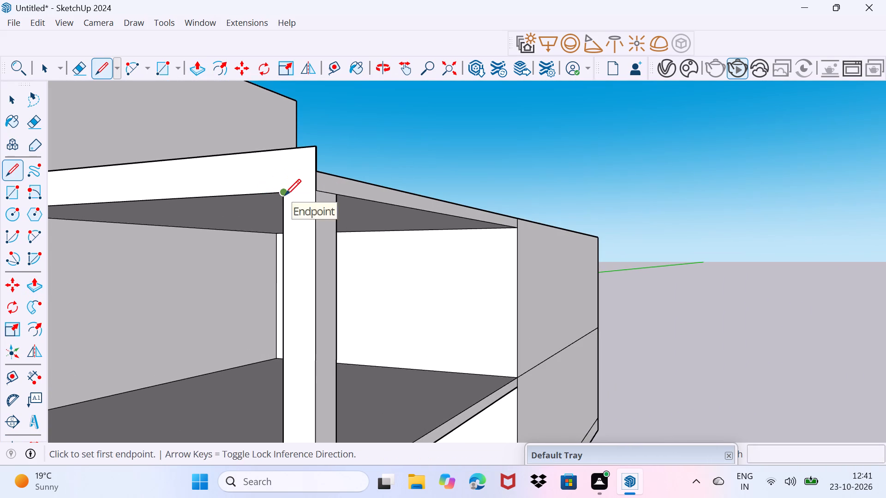
pyautogui.click(285, 195)
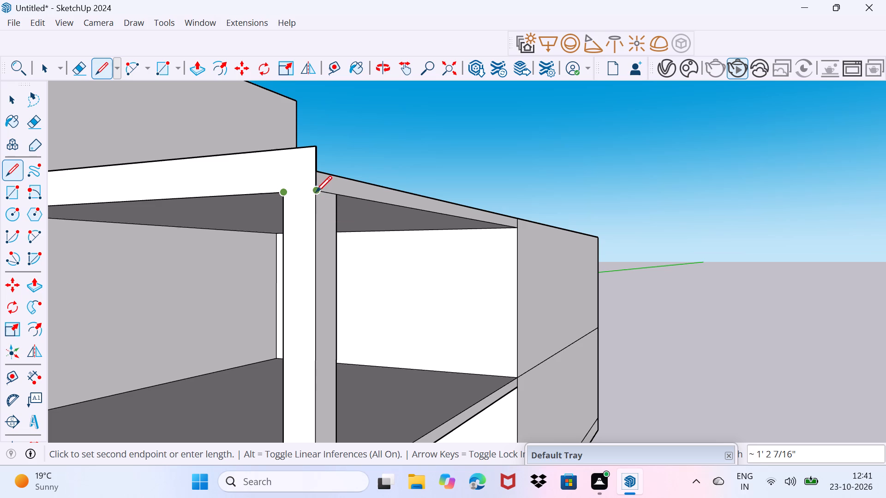
pyautogui.click(319, 192)
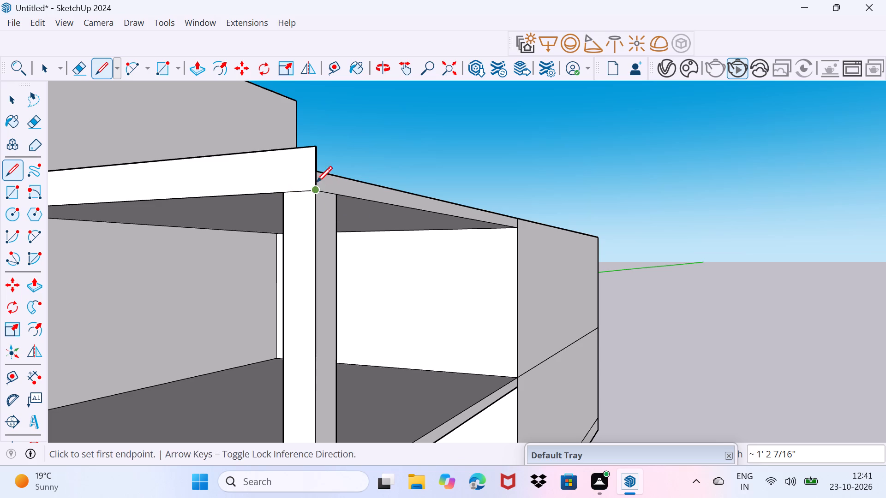
# Push/Pull the upper band's front face outward beyond the column.
pyautogui.moveTo(316, 182); pyautogui.dragTo(152, 241, button='middle')
pyautogui.scroll(2, 305, 164)
pyautogui.press('space')
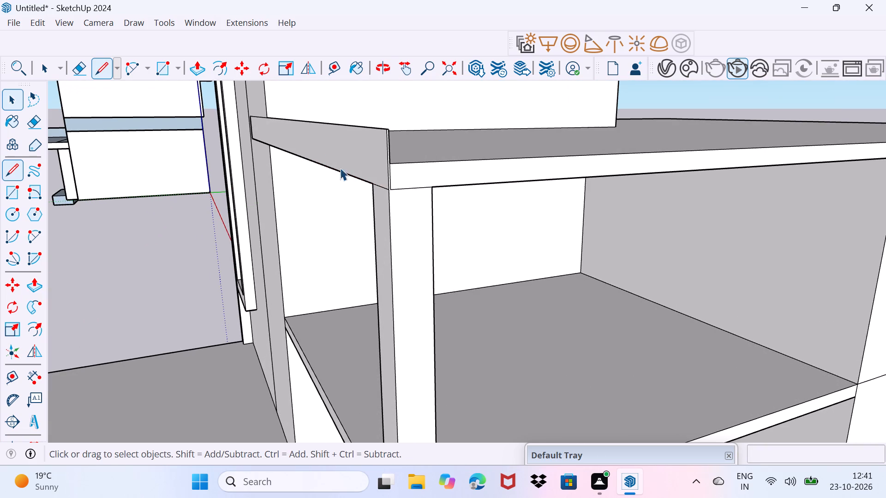
pyautogui.click(363, 149)
pyautogui.press('p')
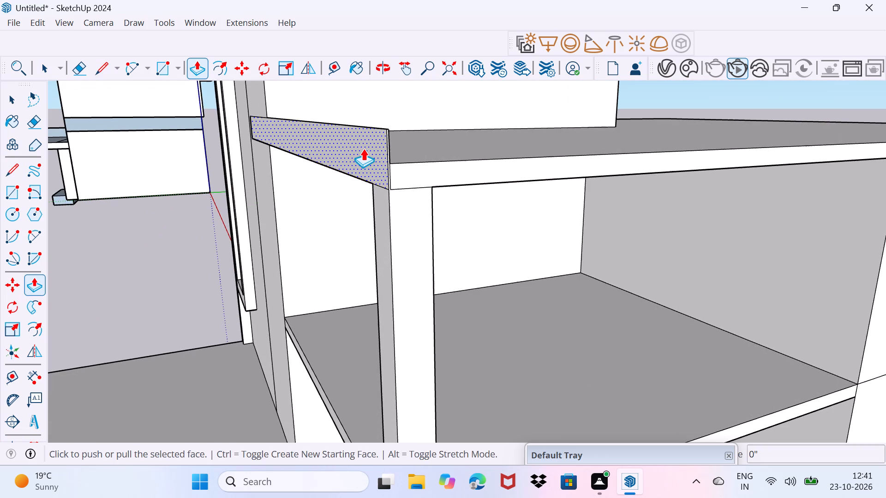
pyautogui.click(363, 148)
pyautogui.click(348, 154)
# Extrude the upper band's raised back face about 10" inward over the top of the upper slab.
pyautogui.moveTo(403, 132); pyautogui.dragTo(296, 167, button='middle')
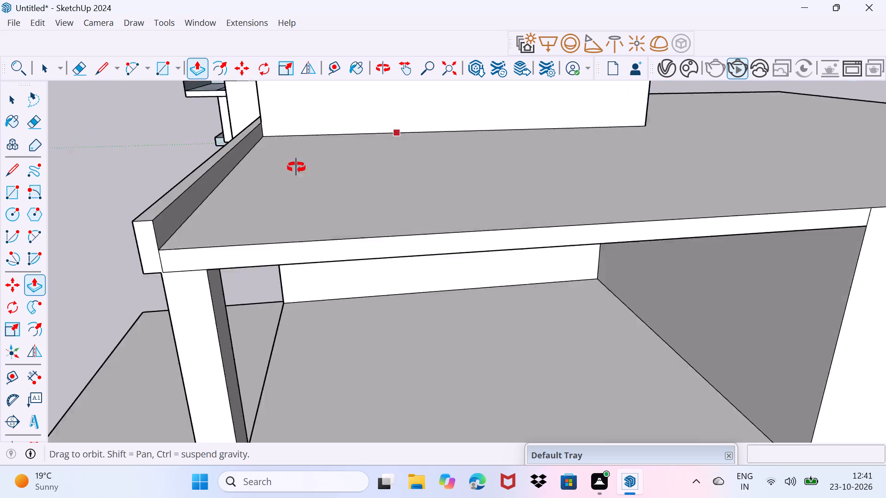
pyautogui.moveTo(296, 167); pyautogui.dragTo(268, 171, button='middle')
pyautogui.press('space')
pyautogui.scroll(-3, 136, 191)
pyautogui.moveTo(136, 194); pyautogui.dragTo(210, 187, button='middle')
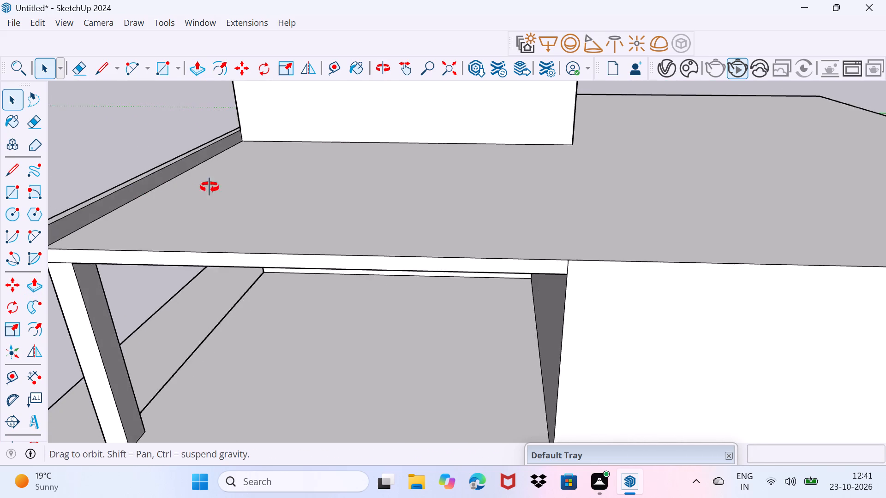
pyautogui.moveTo(210, 187); pyautogui.dragTo(300, 164, button='middle')
pyautogui.scroll(3, 218, 213)
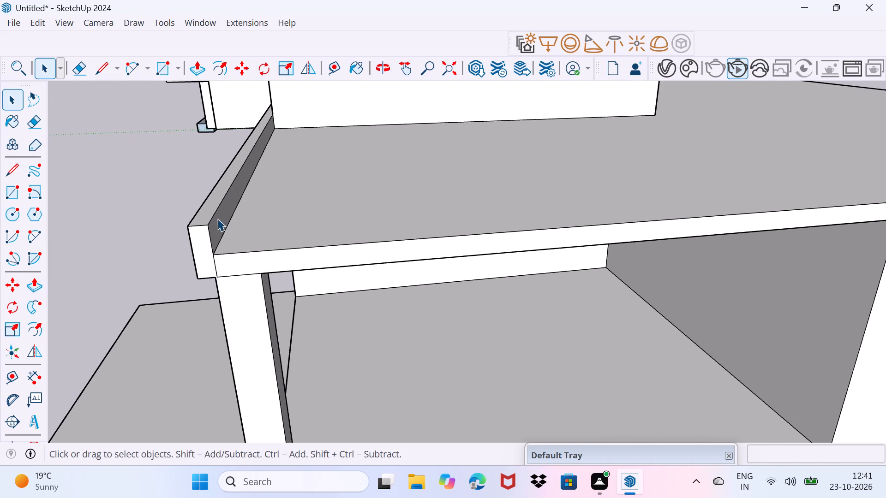
pyautogui.click(217, 219)
pyautogui.press('p')
pyautogui.click(217, 221)
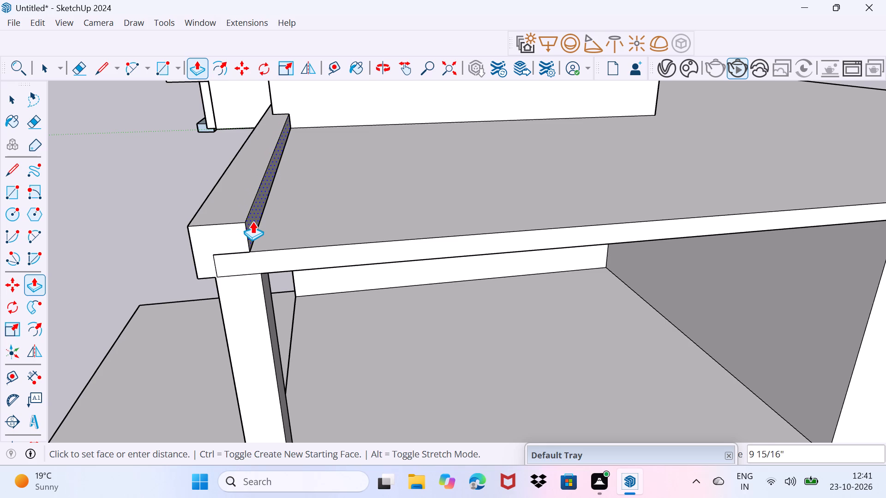
pyautogui.click(252, 221)
pyautogui.press('space')
# Pull the lower projecting slab's front edge face outward about 4 13/16", matching the upper band's front face.
pyautogui.moveTo(216, 259); pyautogui.dragTo(378, 188, button='middle')
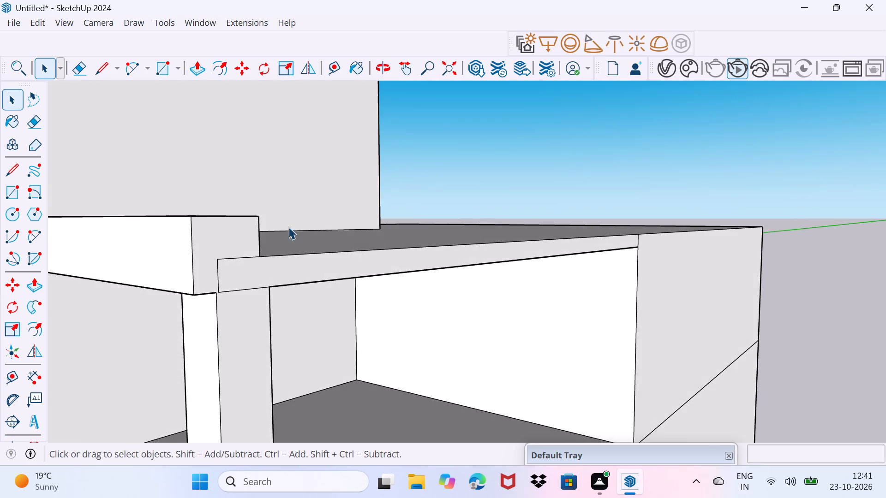
pyautogui.scroll(-7, 268, 232)
pyautogui.moveTo(235, 272); pyautogui.dragTo(340, 240, button='middle')
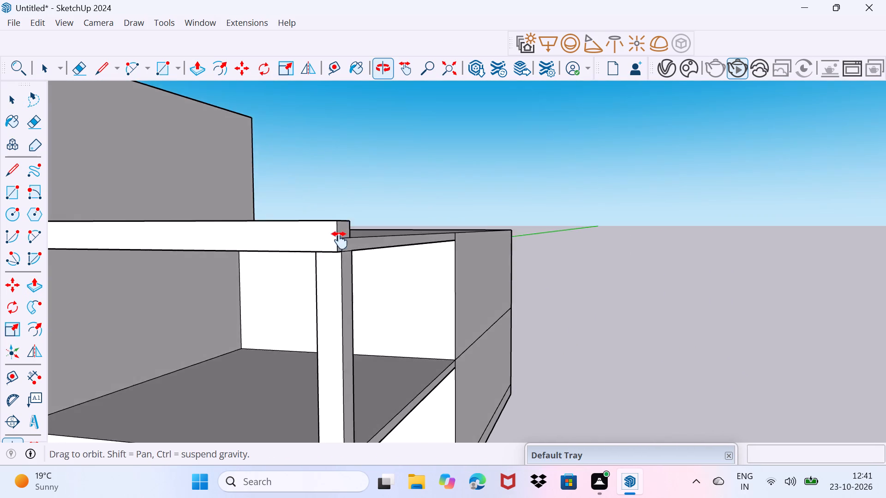
pyautogui.moveTo(340, 240); pyautogui.dragTo(370, 171, button='middle')
pyautogui.moveTo(334, 288); pyautogui.dragTo(427, 293, button='middle')
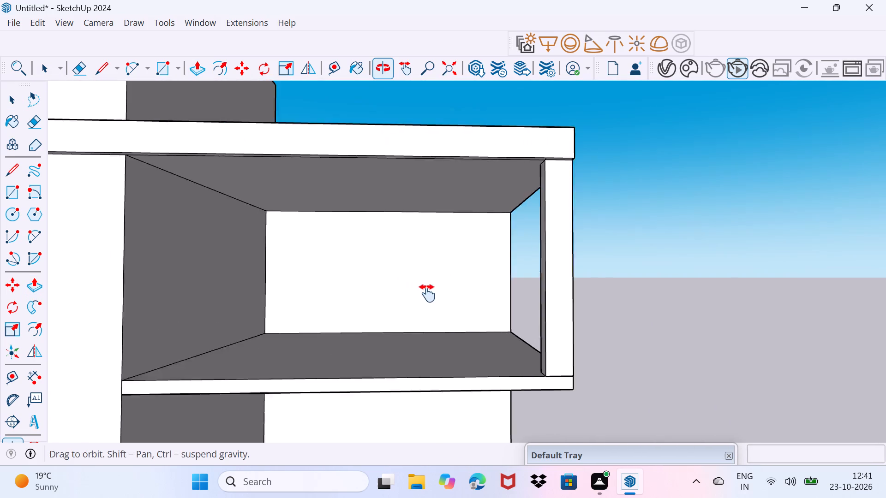
pyautogui.moveTo(427, 293); pyautogui.dragTo(499, 249, button='middle')
pyautogui.scroll(-3, 499, 249)
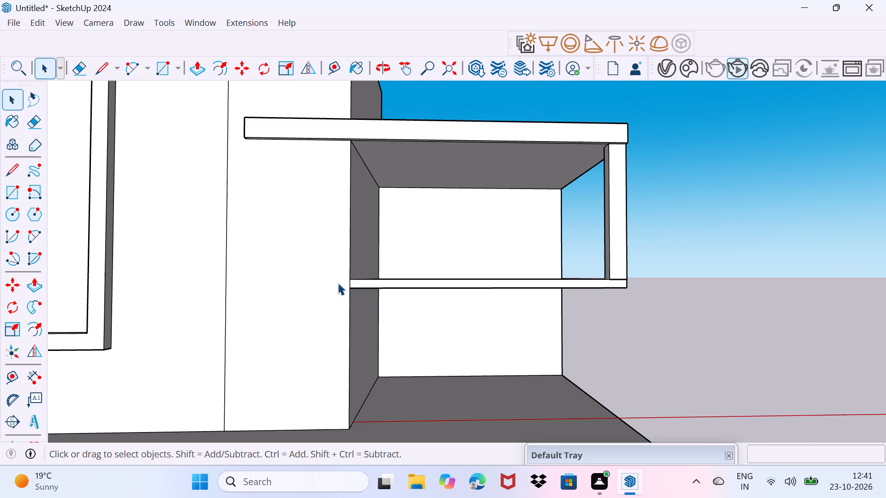
pyautogui.scroll(3, 333, 281)
pyautogui.click(374, 285)
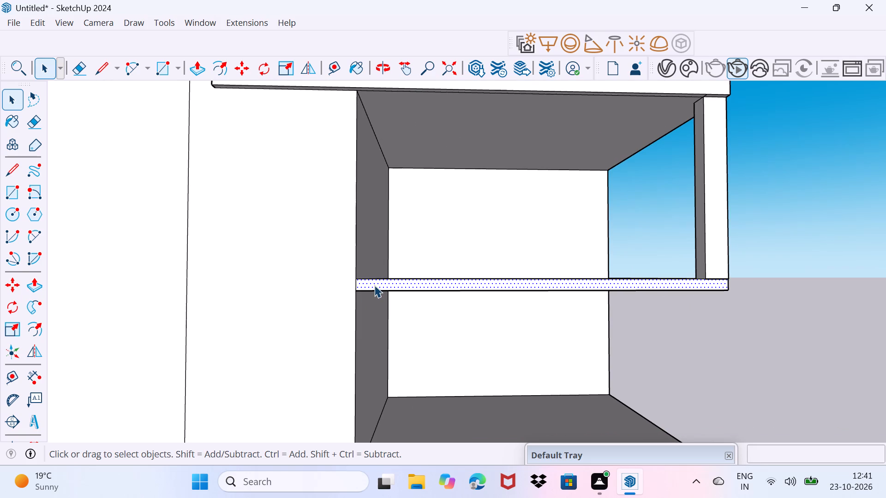
pyautogui.press('p')
pyautogui.click(374, 285)
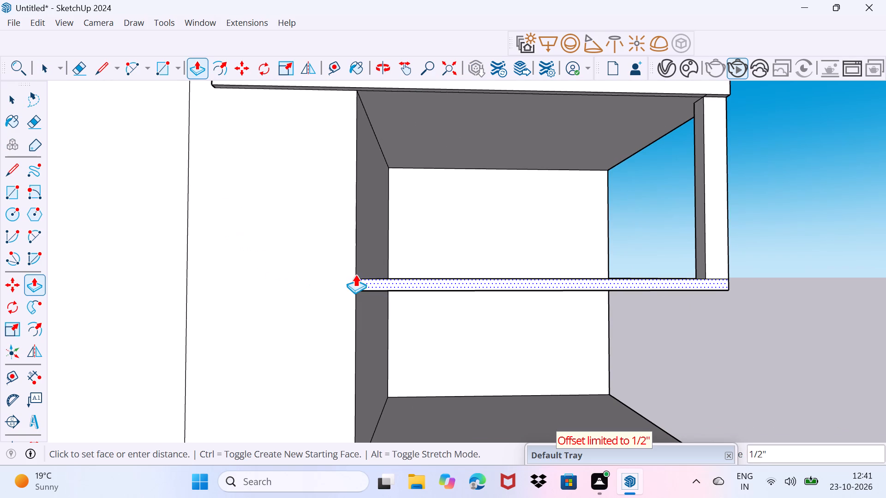
pyautogui.moveTo(358, 276); pyautogui.dragTo(264, 127)
pyautogui.scroll(-1, 257, 159)
pyautogui.moveTo(257, 168); pyautogui.dragTo(296, 247, button='middle')
pyautogui.moveTo(407, 342); pyautogui.dragTo(426, 359)
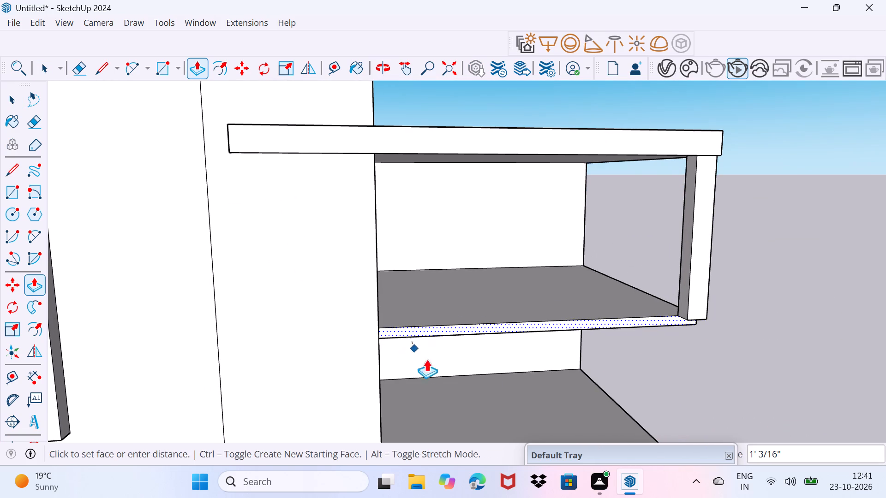
pyautogui.moveTo(426, 359); pyautogui.dragTo(546, 143)
pyautogui.click(546, 143)
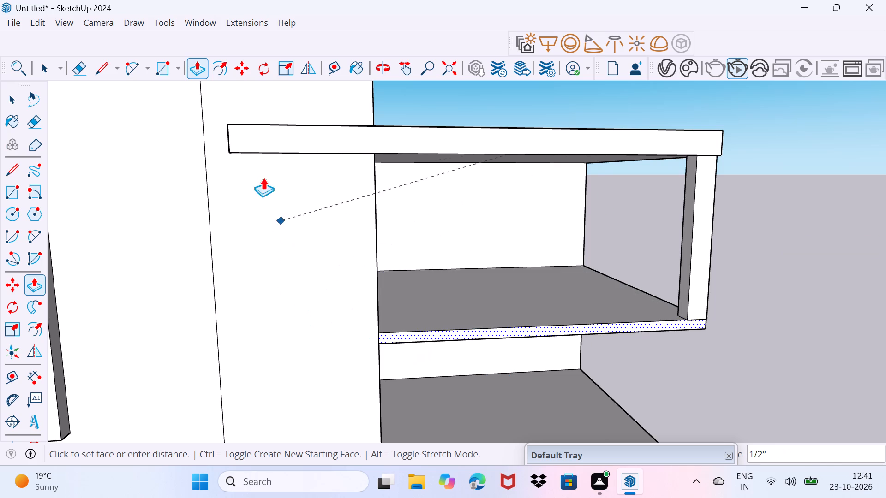
pyautogui.click(238, 146)
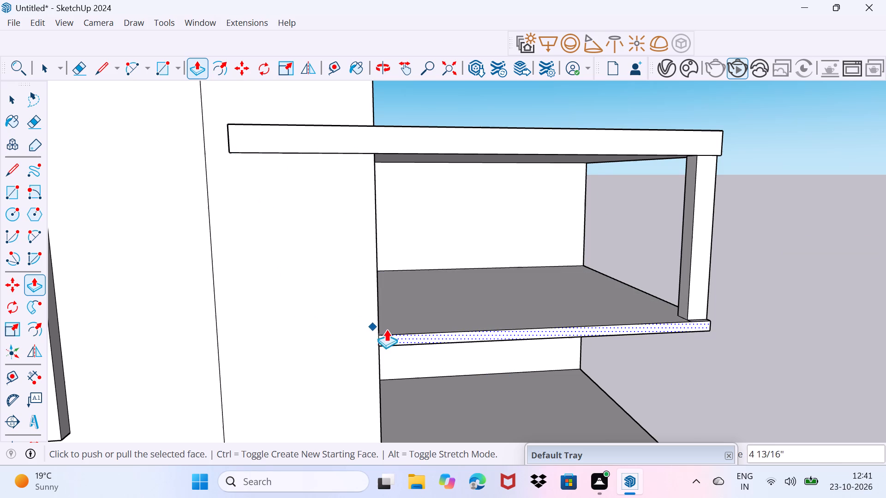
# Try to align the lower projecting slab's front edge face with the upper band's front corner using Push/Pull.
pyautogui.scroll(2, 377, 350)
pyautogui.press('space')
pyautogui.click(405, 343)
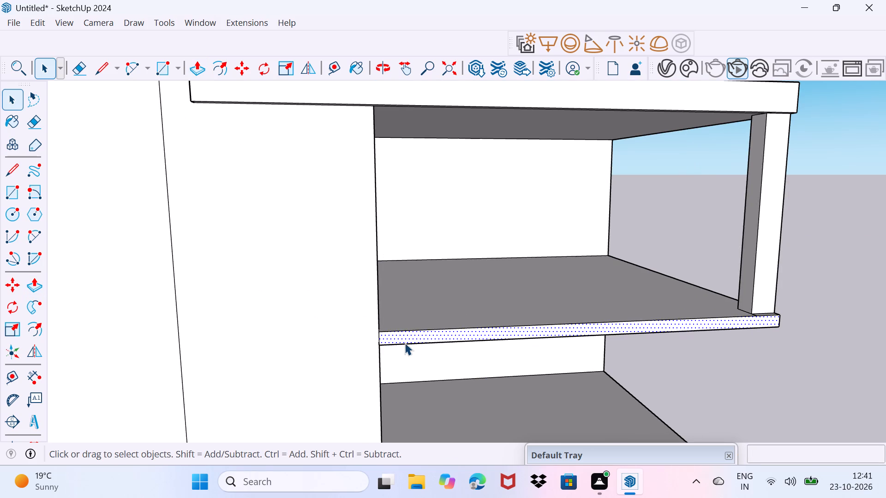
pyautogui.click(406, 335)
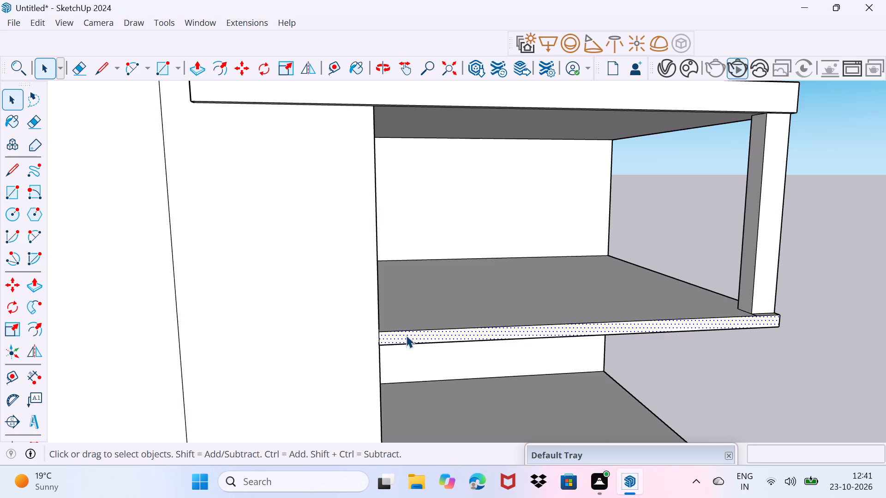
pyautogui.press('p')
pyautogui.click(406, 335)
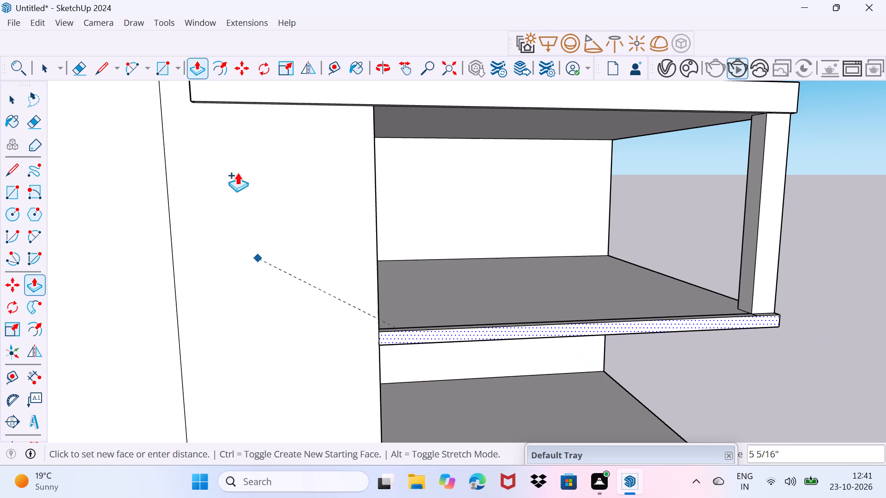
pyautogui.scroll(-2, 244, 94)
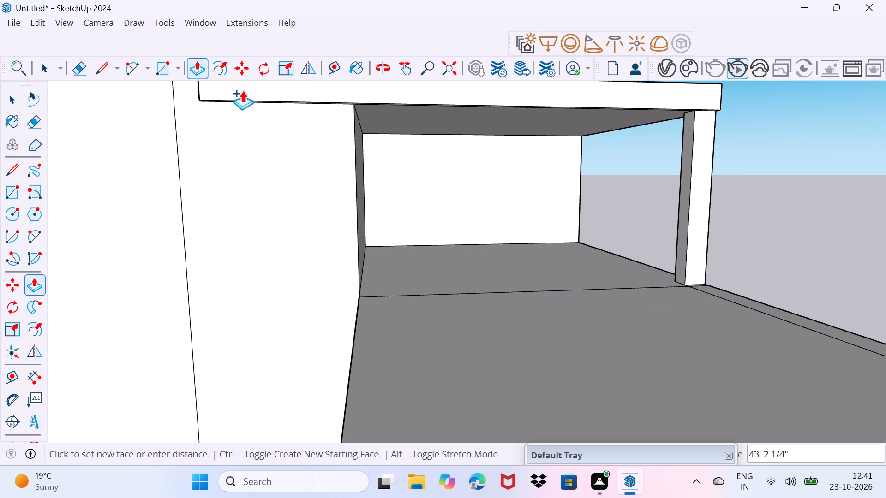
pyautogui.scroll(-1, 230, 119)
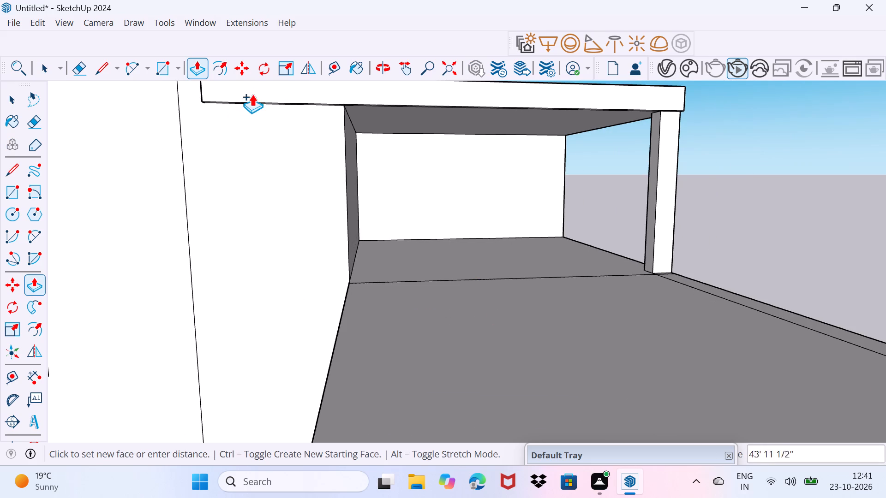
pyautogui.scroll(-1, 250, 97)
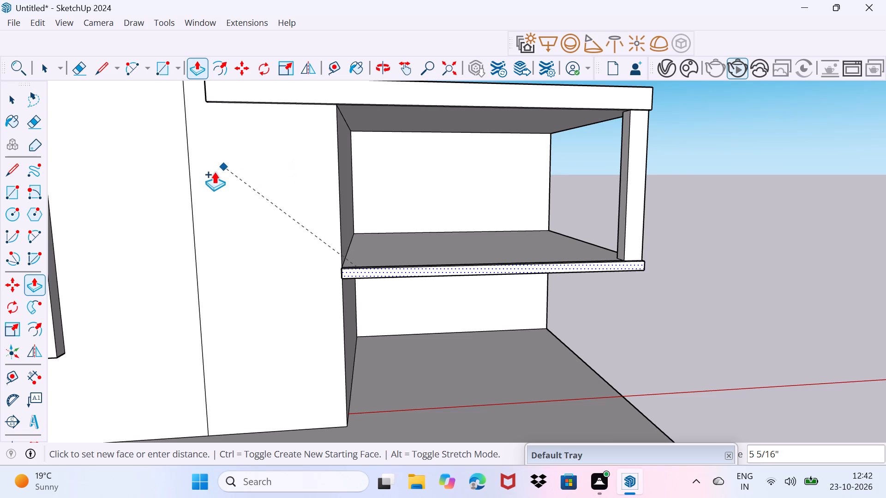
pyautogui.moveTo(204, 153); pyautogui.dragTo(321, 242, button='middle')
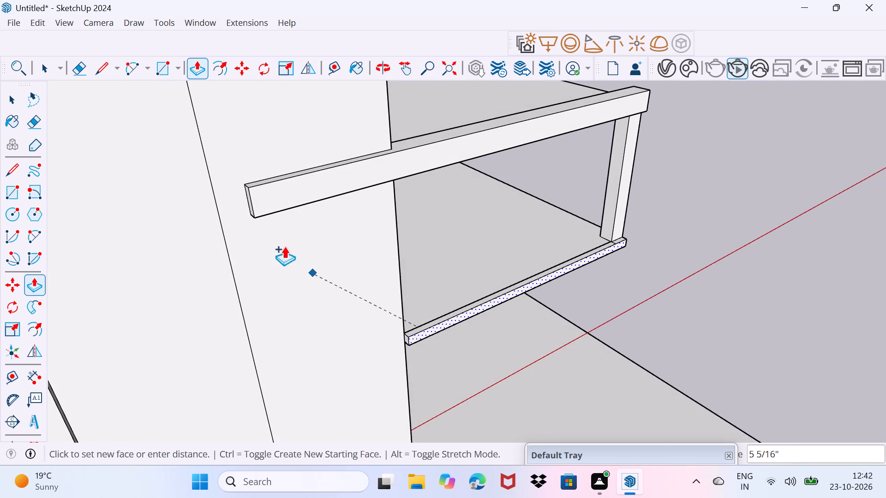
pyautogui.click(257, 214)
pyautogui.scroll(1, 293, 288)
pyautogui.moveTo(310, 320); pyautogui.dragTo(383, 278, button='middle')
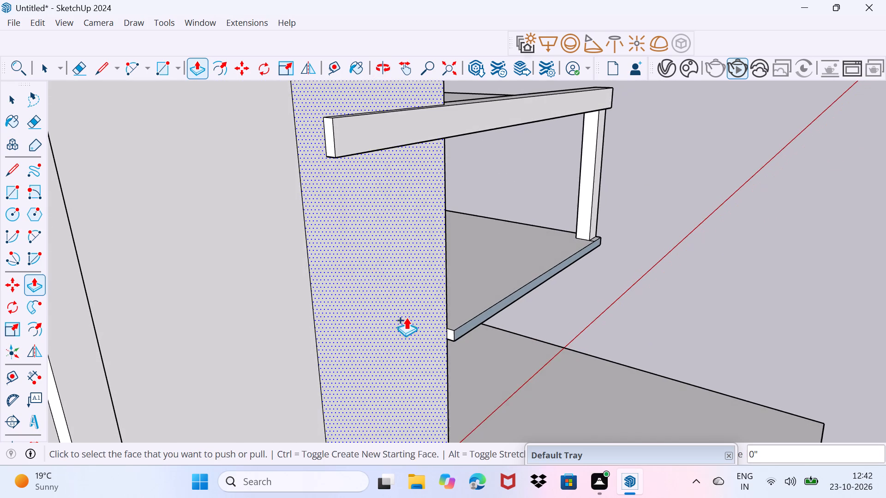
# Extend the lower slab's end face about 6'11" along the front wall, level with the upper band's end.
pyautogui.press('space')
pyautogui.scroll(7, 417, 335)
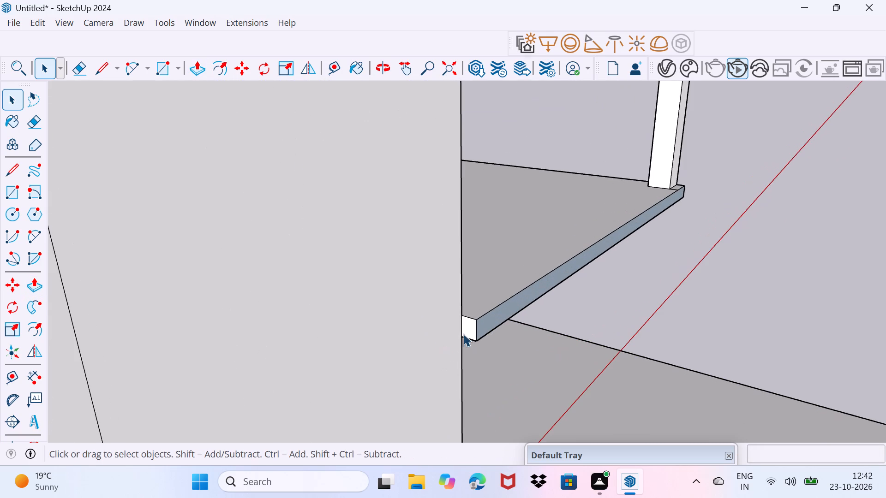
pyautogui.click(467, 326)
pyautogui.press('p')
pyautogui.click(467, 326)
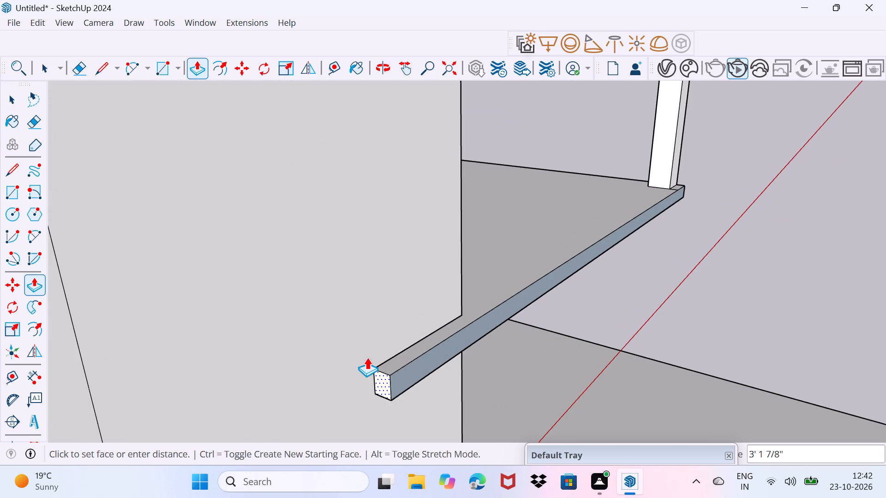
pyautogui.scroll(-9, 367, 357)
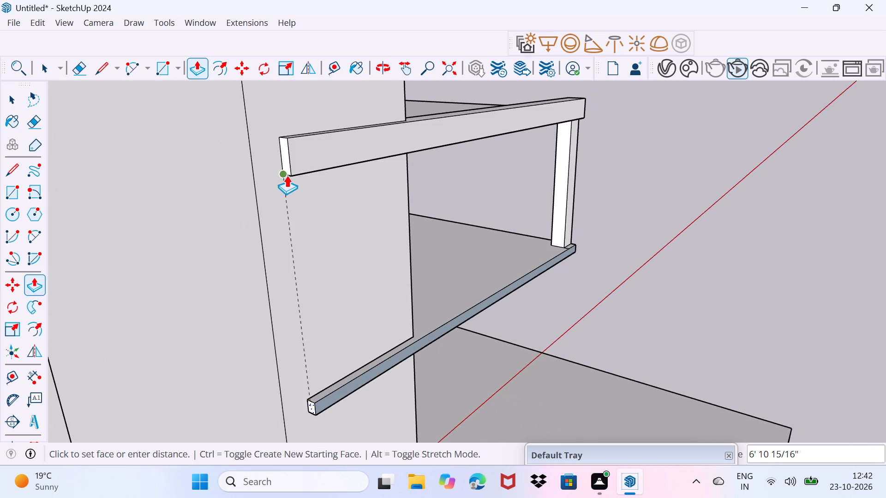
pyautogui.click(287, 175)
pyautogui.scroll(2, 331, 338)
pyautogui.press('space')
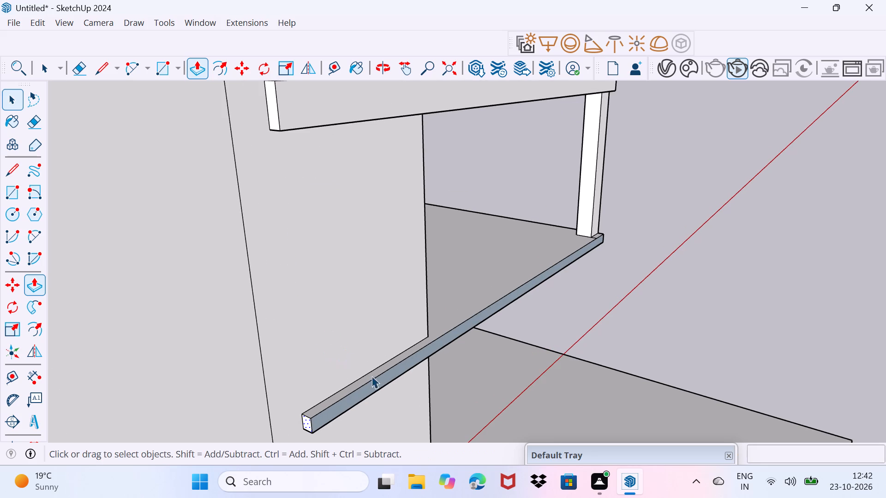
# Pull the extended lower slab's front face outward about 4 9/16".
pyautogui.scroll(3, 381, 383)
pyautogui.click(381, 383)
pyautogui.press('p')
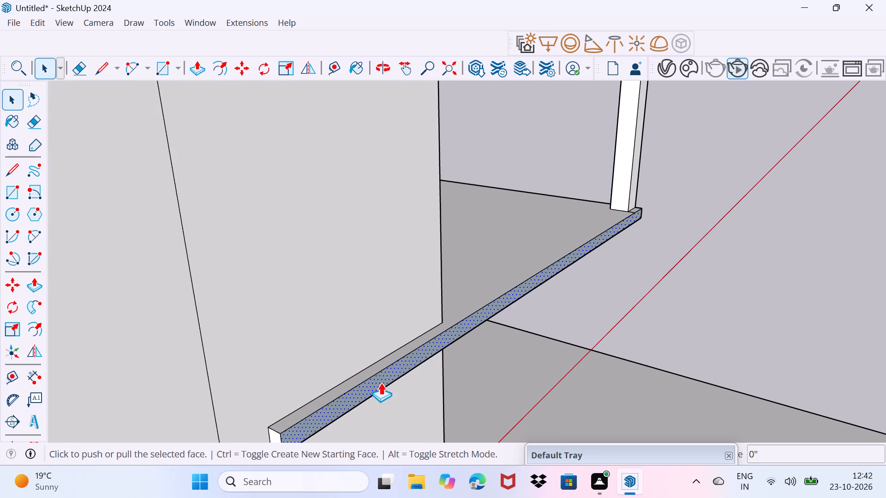
pyautogui.click(381, 383)
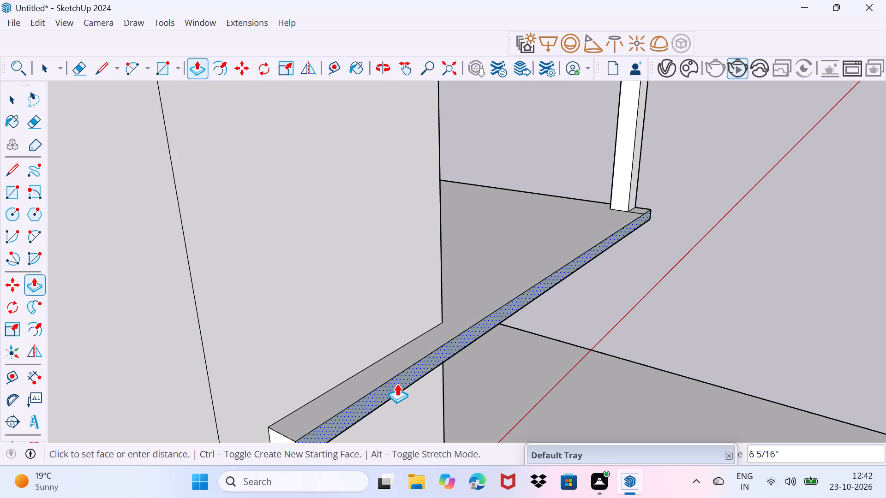
pyautogui.click(393, 382)
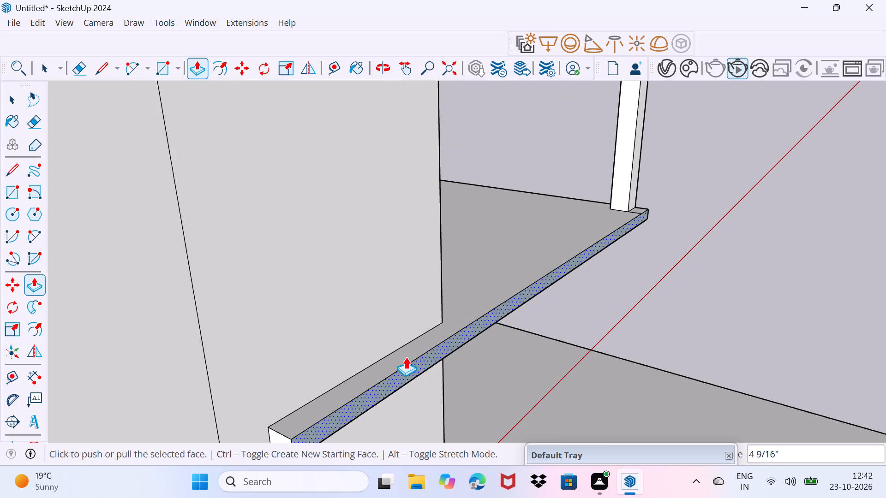
pyautogui.press('space')
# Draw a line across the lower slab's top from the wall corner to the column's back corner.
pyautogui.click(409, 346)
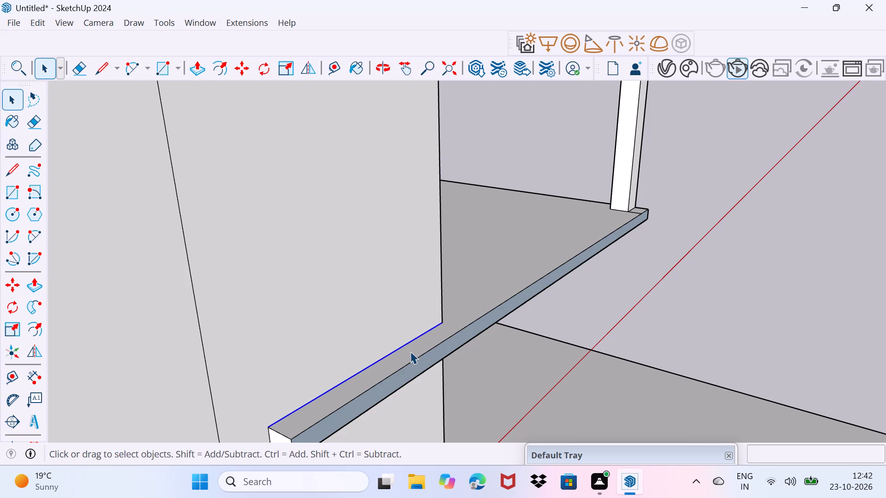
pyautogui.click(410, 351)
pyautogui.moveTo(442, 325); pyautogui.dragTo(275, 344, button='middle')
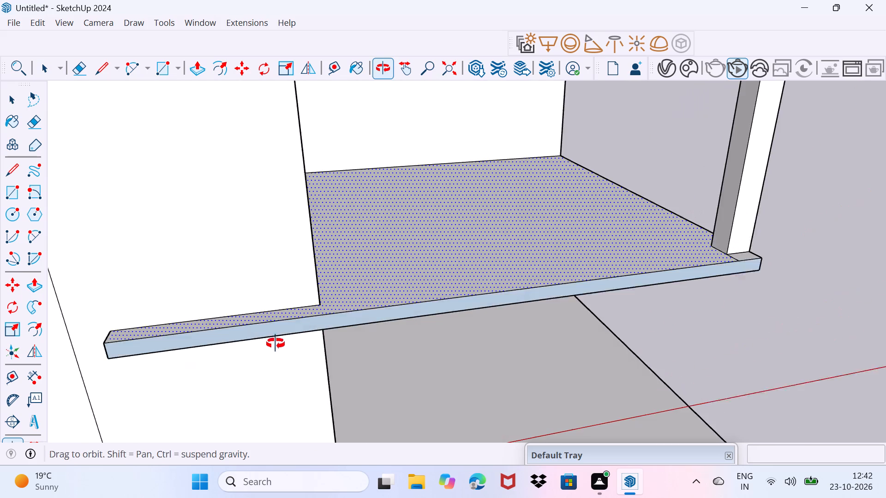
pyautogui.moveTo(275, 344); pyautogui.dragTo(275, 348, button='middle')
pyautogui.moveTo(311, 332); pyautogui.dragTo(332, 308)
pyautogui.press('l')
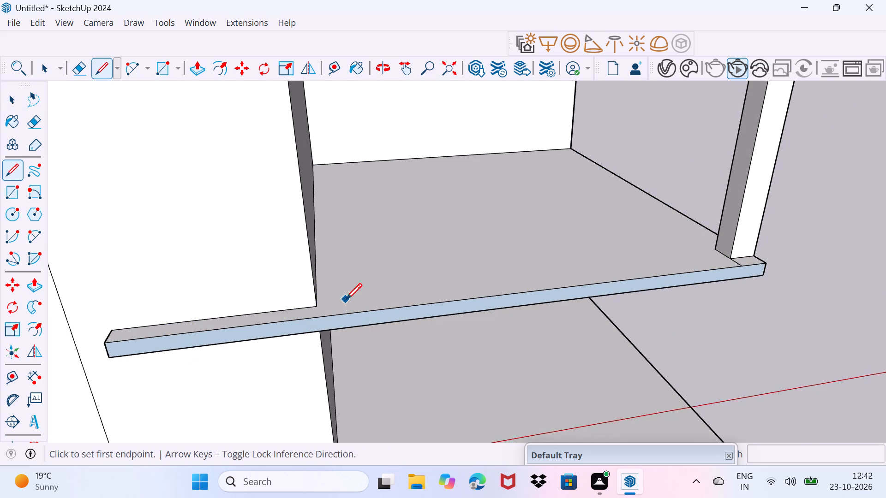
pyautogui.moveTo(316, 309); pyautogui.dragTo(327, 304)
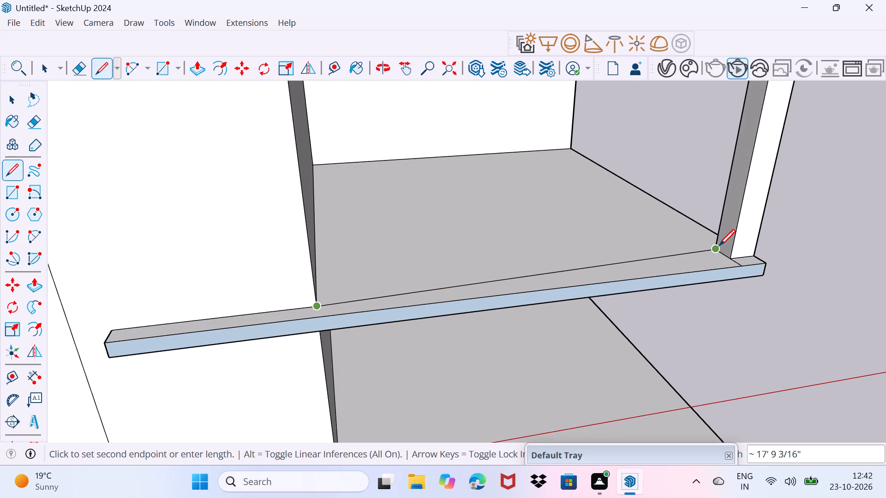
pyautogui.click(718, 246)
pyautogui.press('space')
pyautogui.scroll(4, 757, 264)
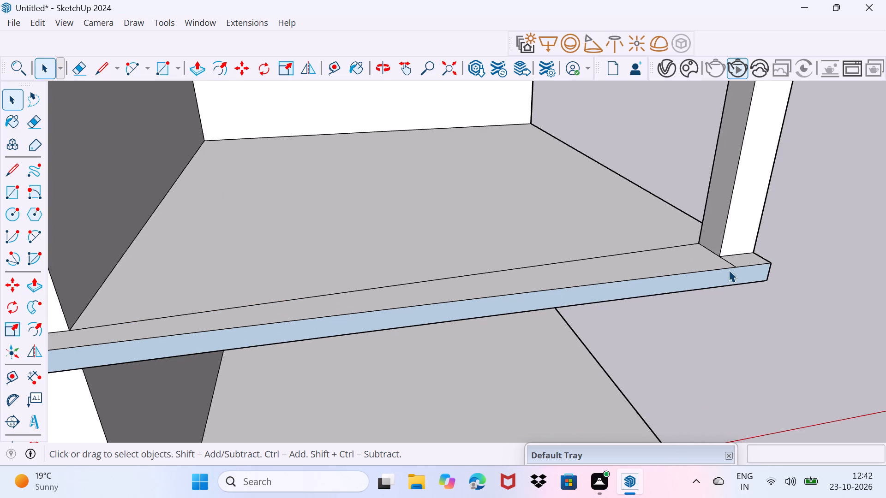
# Erase the line across the lower slab's top and the short edge beside the column's base.
pyautogui.press('e')
pyautogui.click(631, 251)
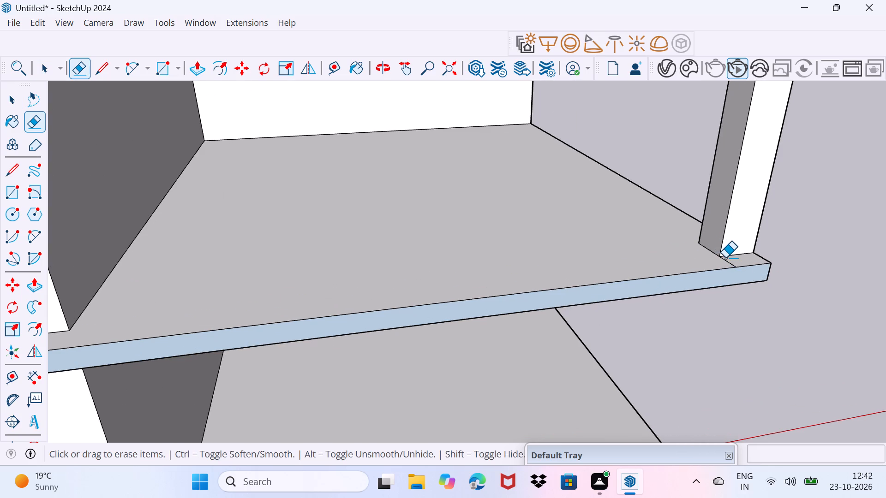
pyautogui.click(727, 261)
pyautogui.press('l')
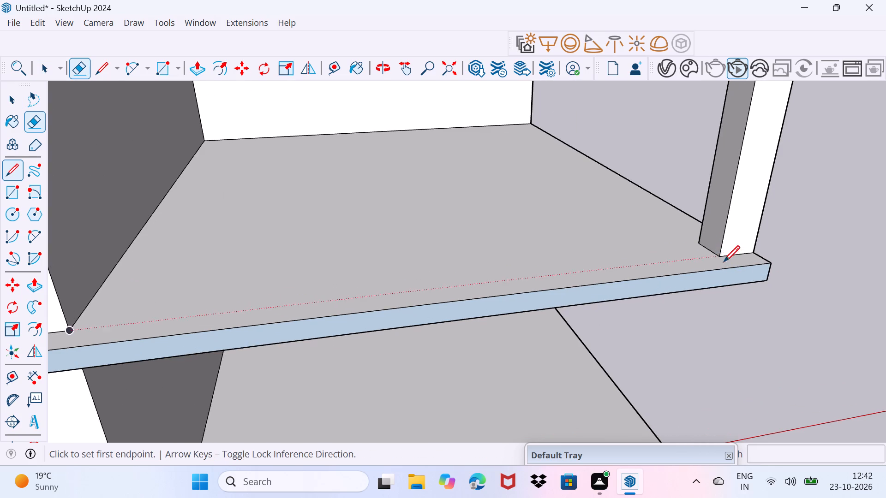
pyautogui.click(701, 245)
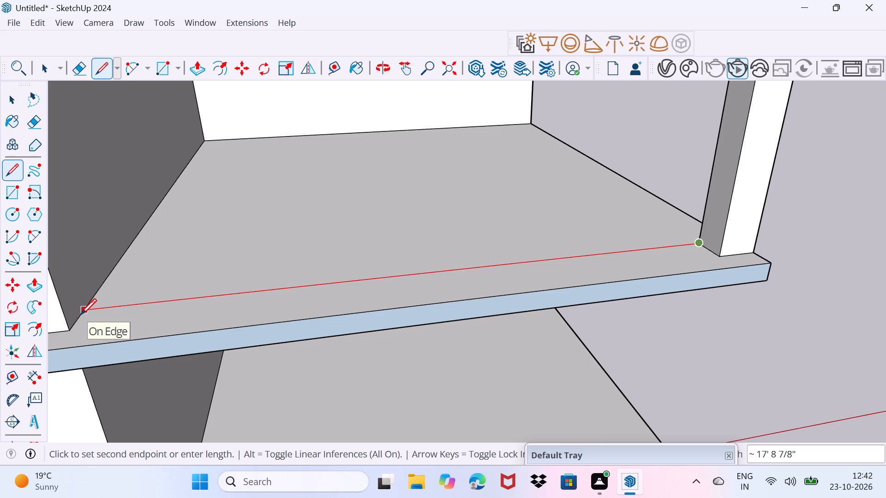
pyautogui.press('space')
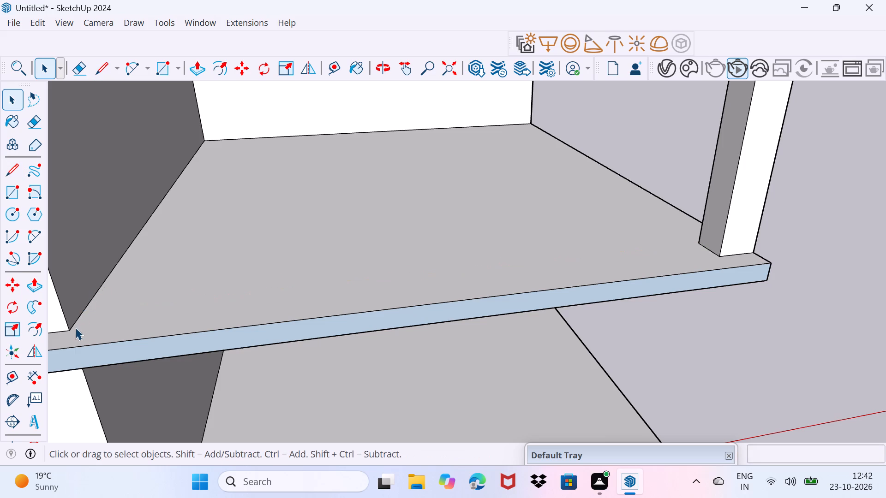
# Draw a line about 17'8 7/8" long across the lower slab's top, from the wall corner to the column's front corner.
pyautogui.press('l')
pyautogui.click(66, 332)
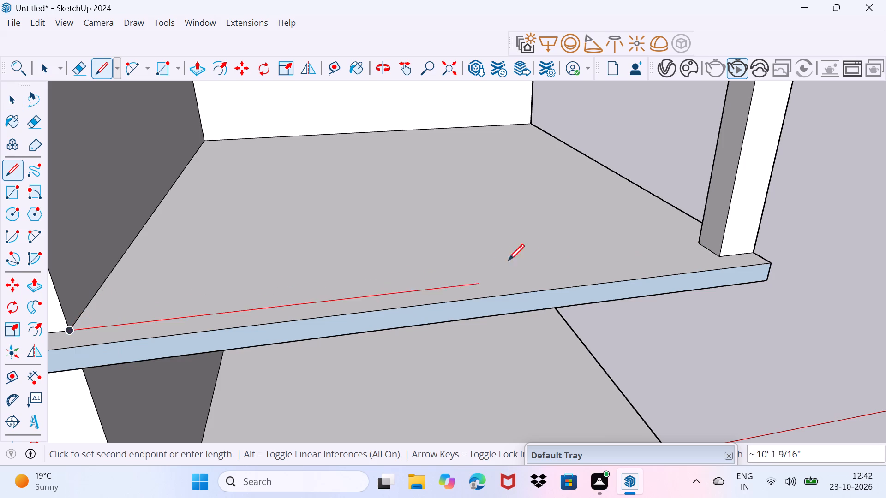
pyautogui.click(711, 255)
pyautogui.press('space')
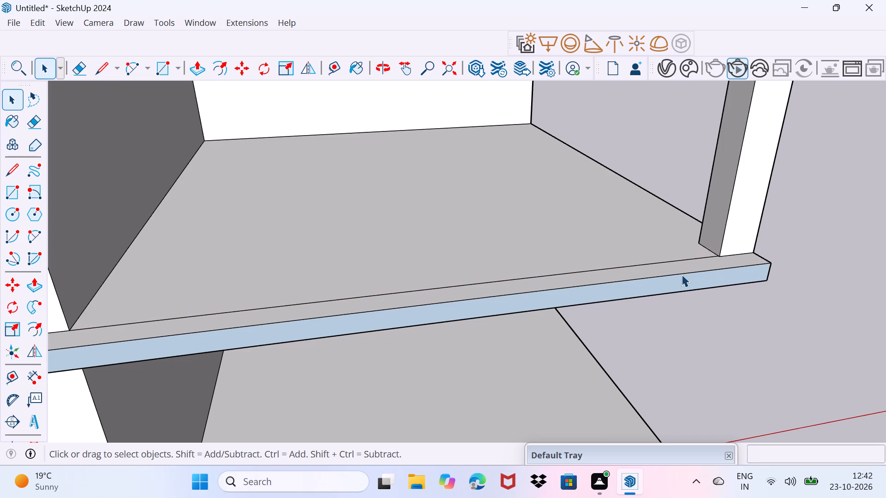
# Push/Pull the narrow front strip of the lower slab's top upward about 6 1/2".
pyautogui.click(680, 266)
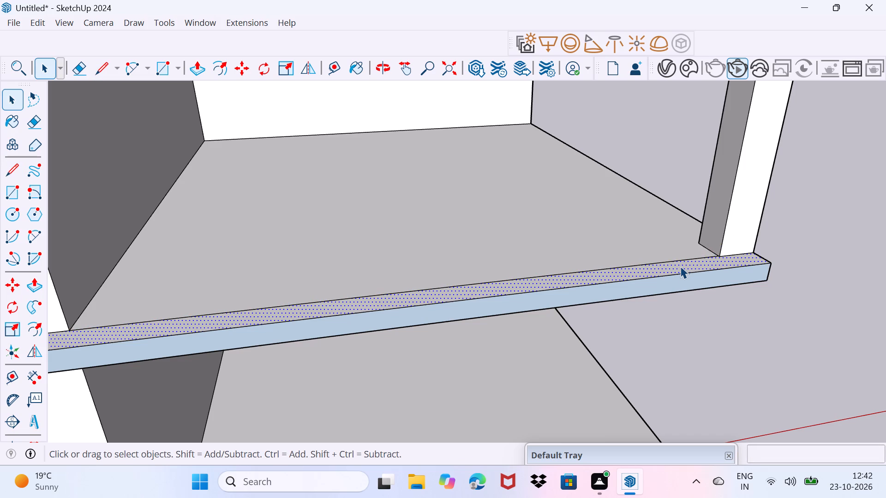
pyautogui.press('p')
pyautogui.click(680, 266)
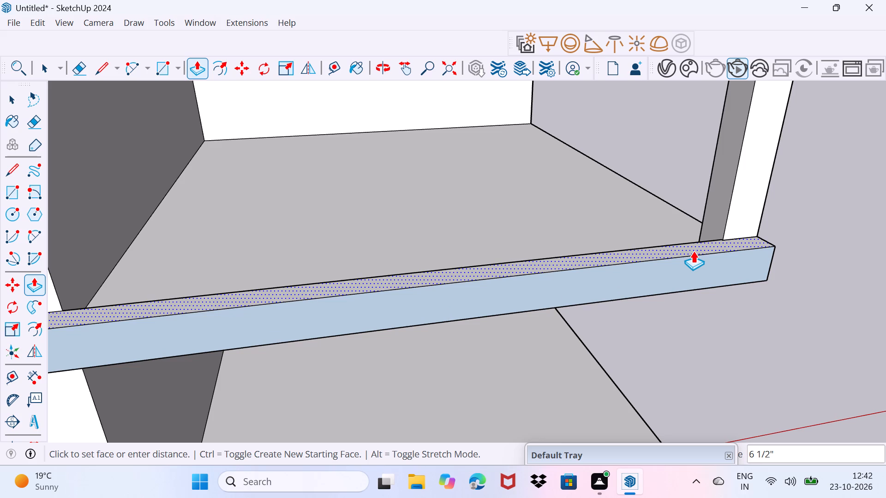
pyautogui.click(693, 251)
# Extrude the raised strip's inner face about 11" inward over the lower slab, around the column's base.
pyautogui.moveTo(594, 245); pyautogui.dragTo(697, 300, button='middle')
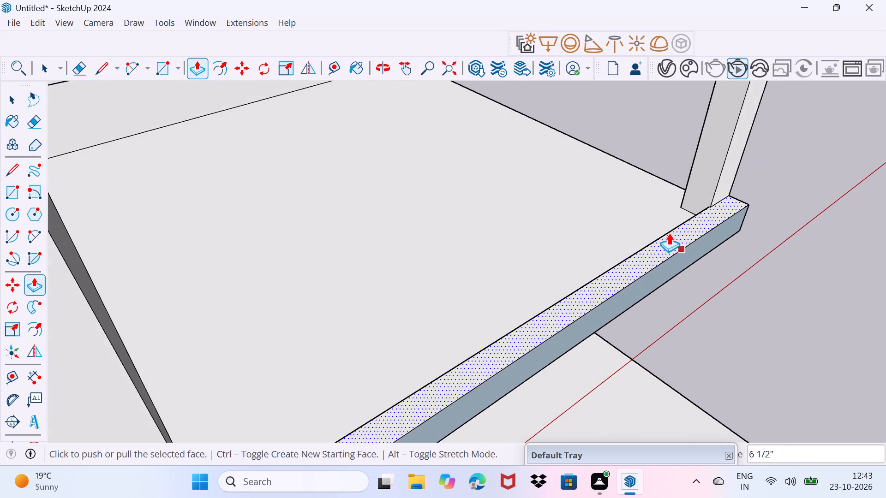
pyautogui.scroll(3, 668, 231)
pyautogui.moveTo(583, 260); pyautogui.dragTo(680, 250, button='middle')
pyautogui.scroll(2, 617, 215)
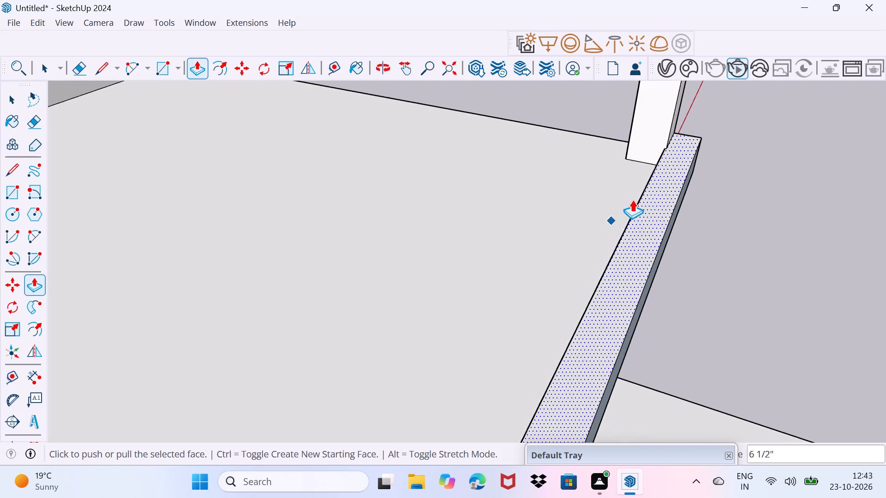
pyautogui.scroll(2, 632, 200)
pyautogui.moveTo(554, 243); pyautogui.dragTo(680, 236, button='middle')
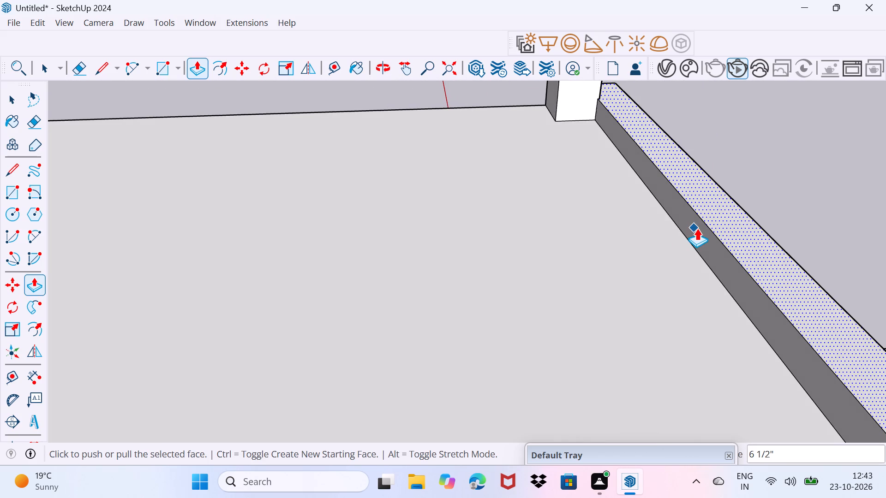
pyautogui.press('space')
pyautogui.click(698, 233)
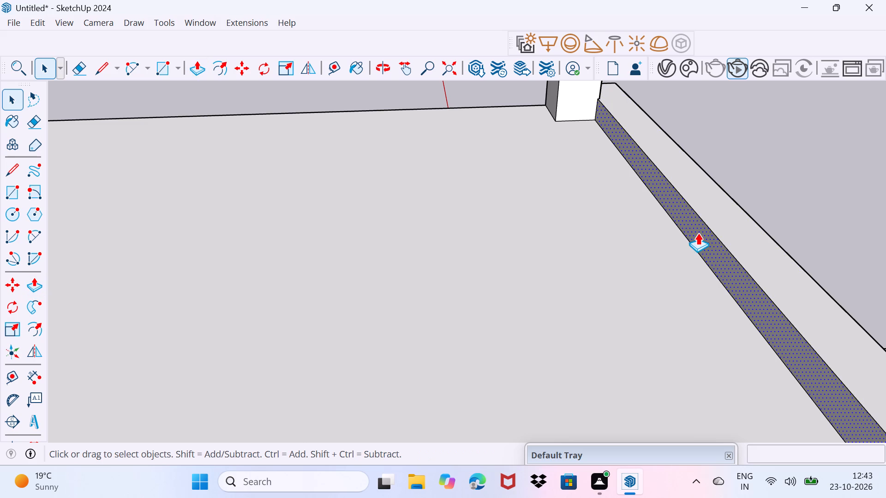
pyautogui.press('p')
pyautogui.click(698, 233)
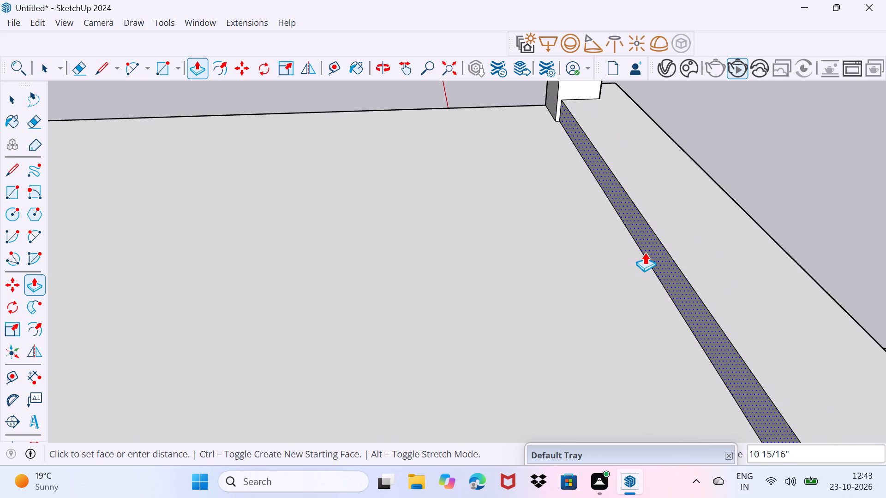
pyautogui.click(639, 255)
pyautogui.moveTo(729, 211); pyautogui.dragTo(664, 231, button='middle')
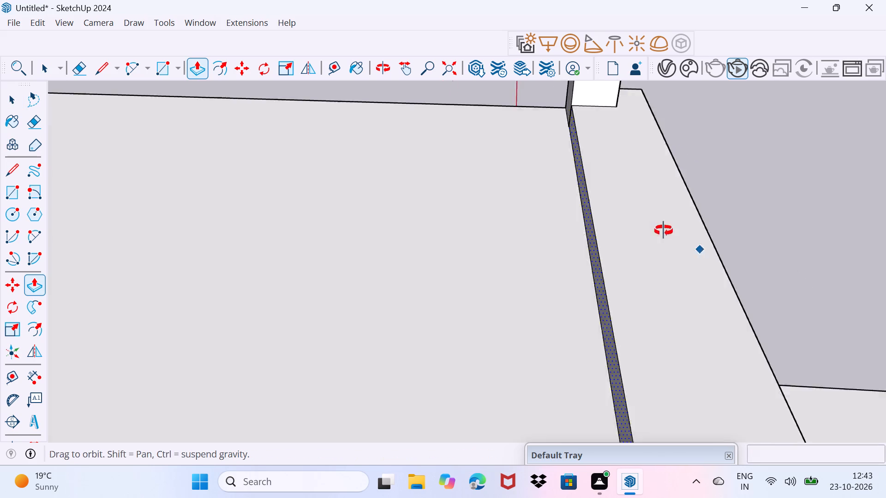
pyautogui.moveTo(664, 231); pyautogui.dragTo(365, 221, button='middle')
pyautogui.press('space')
pyautogui.scroll(-8, 458, 246)
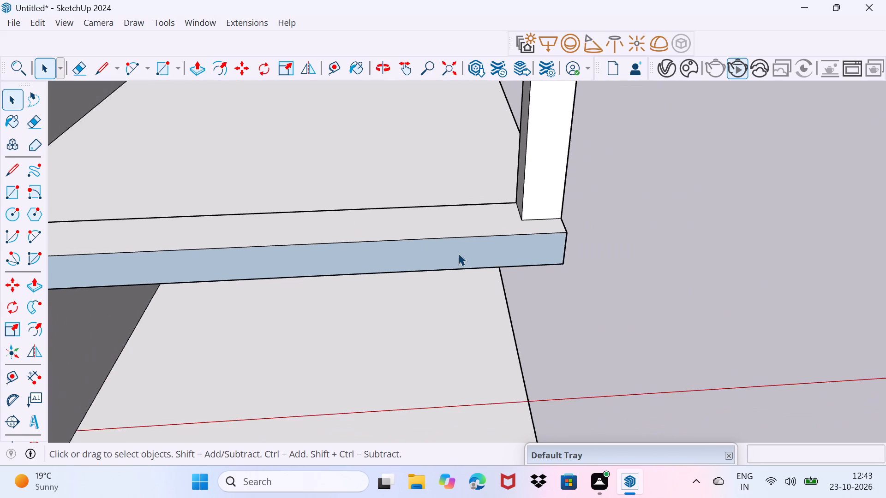
# Paint the lower slab's front band with the near-white swatch from the Colors-Named collection.
pyautogui.scroll(-9, 458, 253)
pyautogui.moveTo(436, 311); pyautogui.dragTo(435, 253, button='middle')
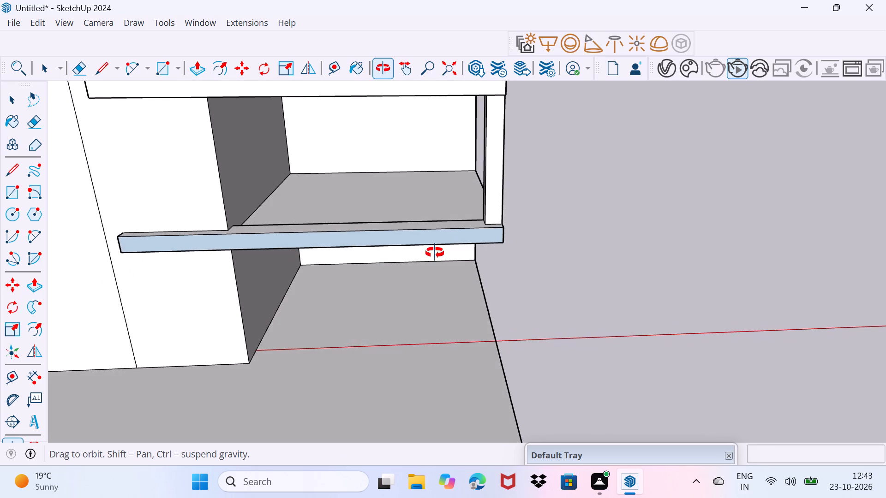
pyautogui.moveTo(435, 253); pyautogui.dragTo(496, 235, button='middle')
pyautogui.moveTo(633, 451); pyautogui.dragTo(663, 370)
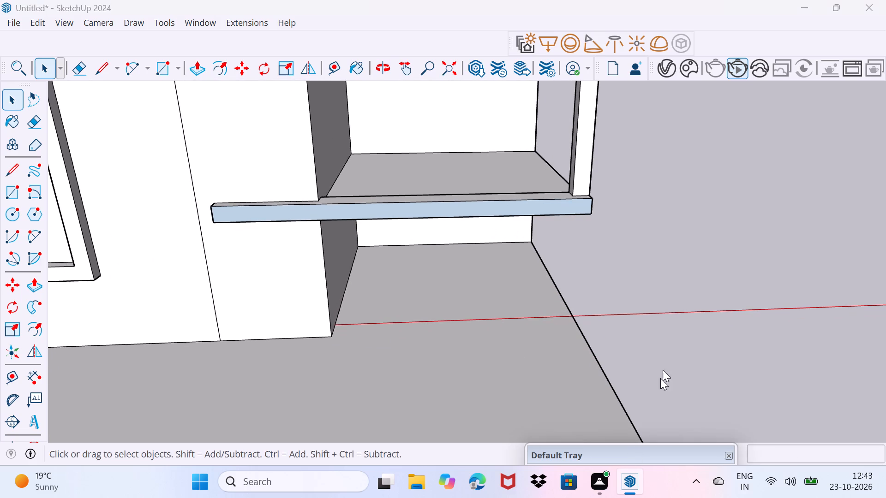
pyautogui.moveTo(663, 370); pyautogui.dragTo(702, 160)
pyautogui.click(754, 250)
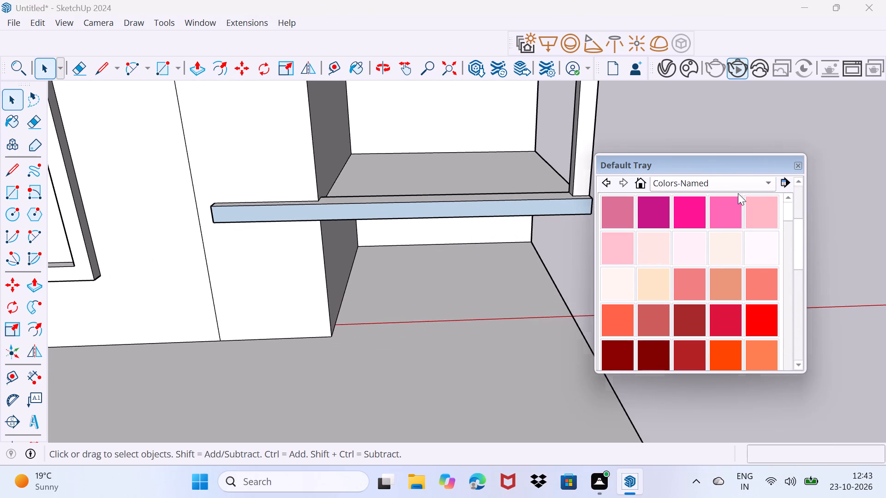
pyautogui.click(527, 212)
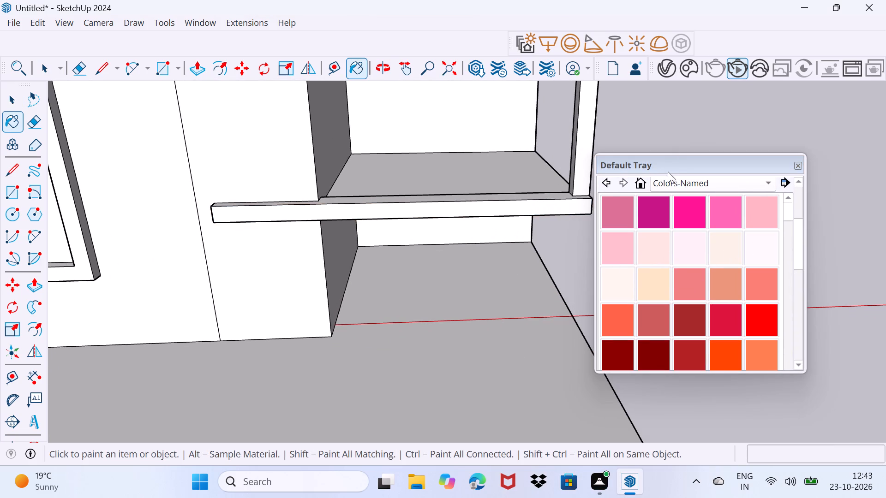
pyautogui.moveTo(671, 166); pyautogui.dragTo(631, 397)
pyautogui.scroll(-5, 456, 218)
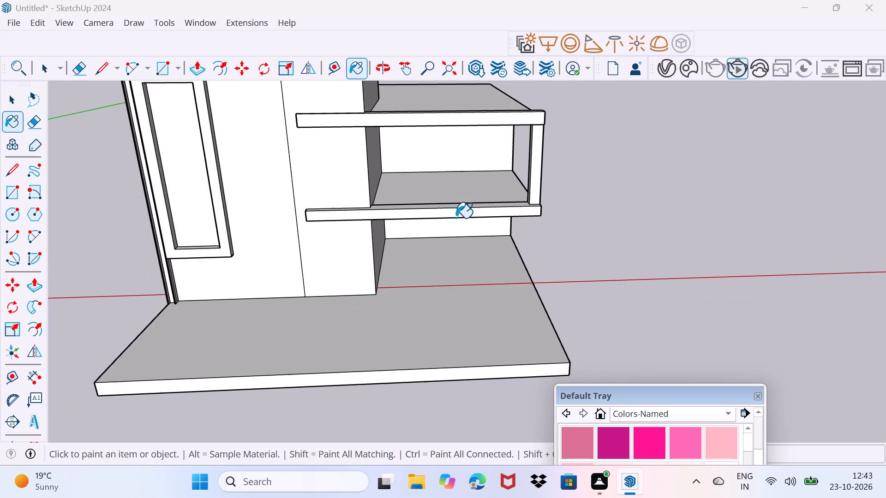
pyautogui.keyDown('shift'); pyautogui.moveTo(461, 213); pyautogui.dragTo(421, 323, button='middle'); pyautogui.keyUp('shift')
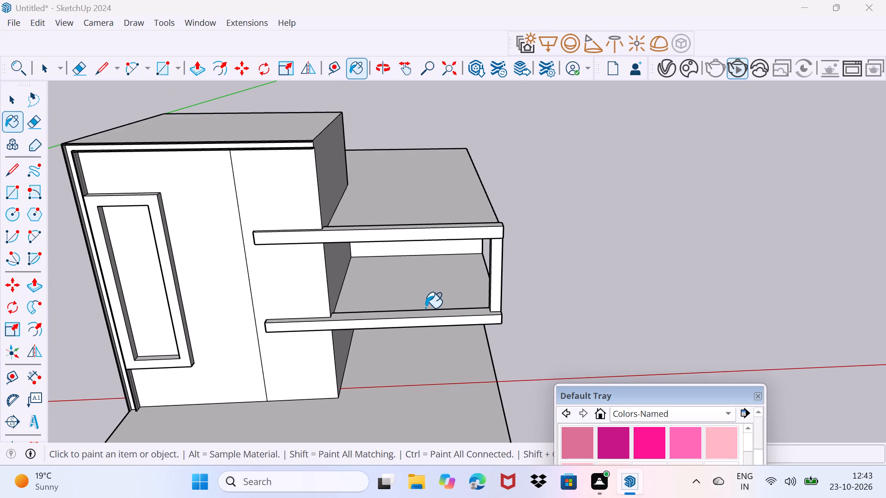
pyautogui.press('space')
# Draw rectangles closing the upper and lower openings in the house's side, about 9'5" and 10' high.
pyautogui.moveTo(261, 286); pyautogui.dragTo(283, 270, button='middle')
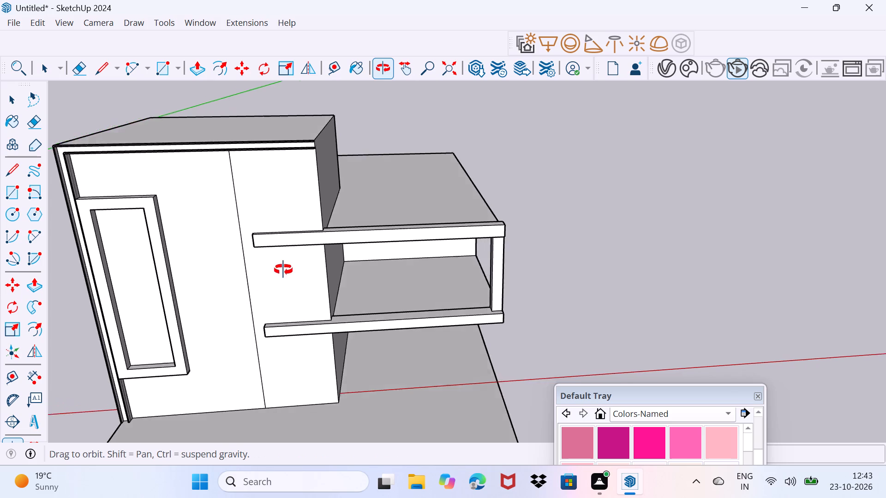
pyautogui.moveTo(283, 270); pyautogui.dragTo(288, 227, button='middle')
pyautogui.moveTo(637, 246); pyautogui.dragTo(299, 250, button='middle')
pyautogui.keyDown('shift'); pyautogui.moveTo(546, 300); pyautogui.dragTo(431, 244, button='middle'); pyautogui.keyUp('shift')
pyautogui.scroll(1, 313, 191)
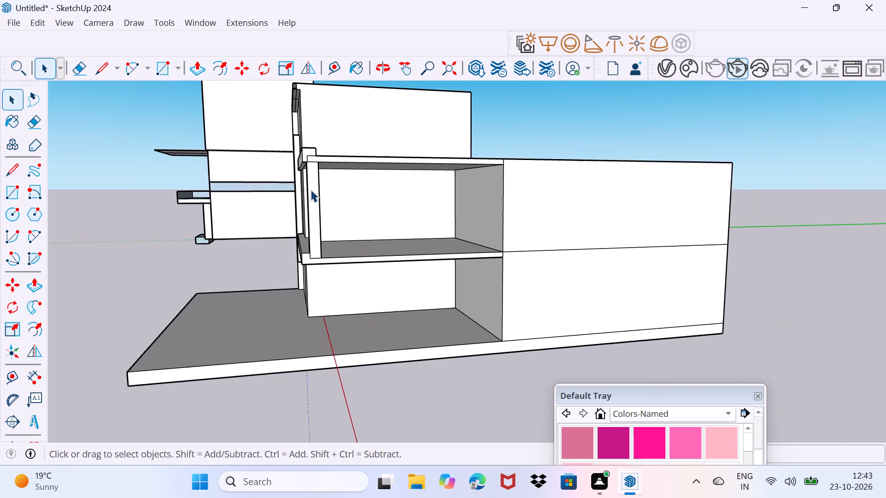
pyautogui.scroll(2, 311, 190)
pyautogui.press('r')
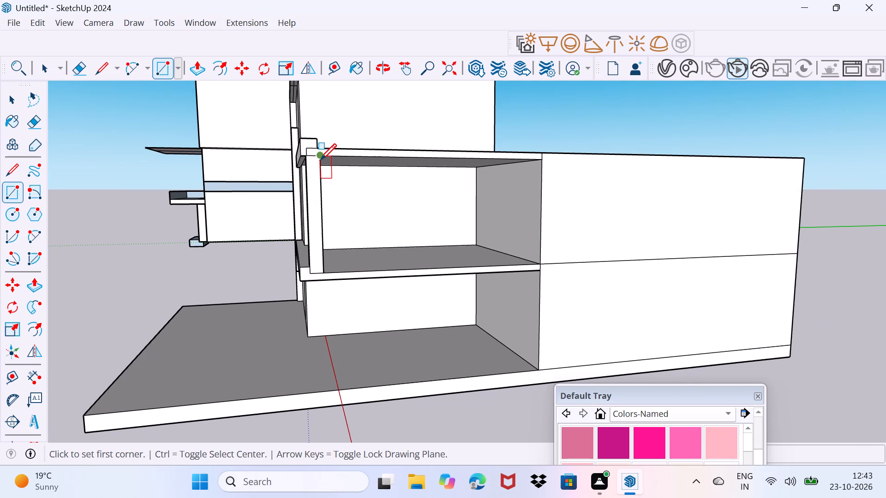
pyautogui.click(320, 160)
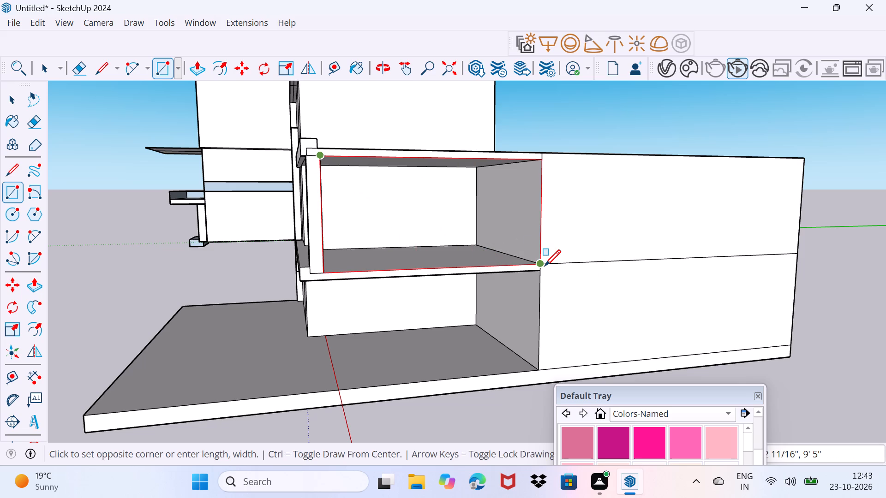
pyautogui.click(545, 266)
pyautogui.click(321, 274)
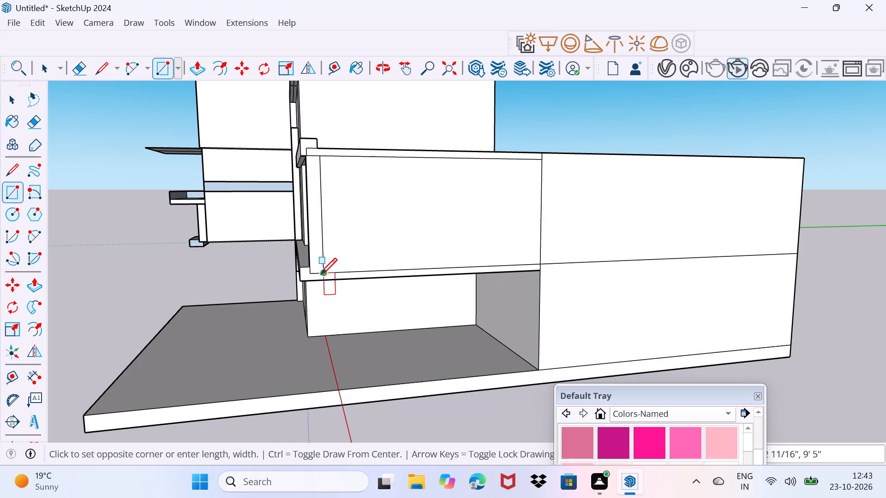
pyautogui.click(539, 370)
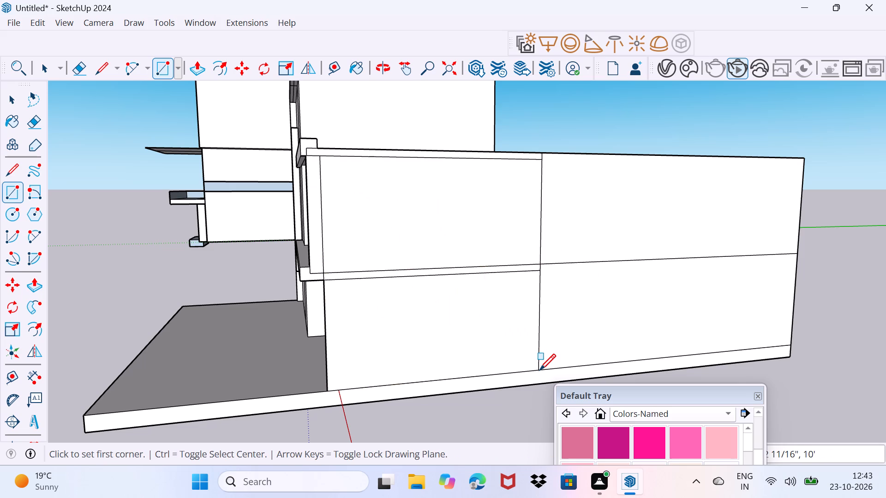
pyautogui.press('space')
# Paint the inner faces of the upper and lower side panels with the same near-white Colors-Named swatch.
pyautogui.moveTo(357, 337); pyautogui.dragTo(635, 322, button='middle')
pyautogui.moveTo(708, 397); pyautogui.dragTo(757, 296)
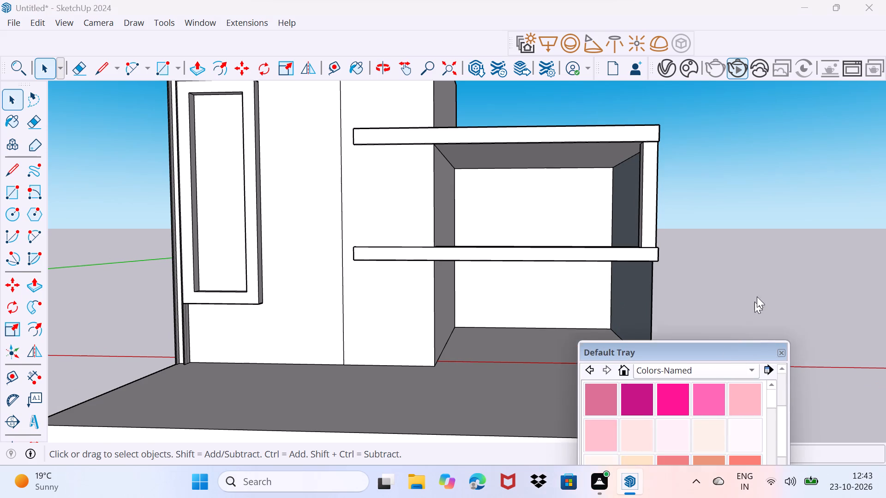
pyautogui.moveTo(757, 296); pyautogui.dragTo(777, 254)
pyautogui.click(795, 339)
pyautogui.moveTo(757, 250); pyautogui.dragTo(736, 409)
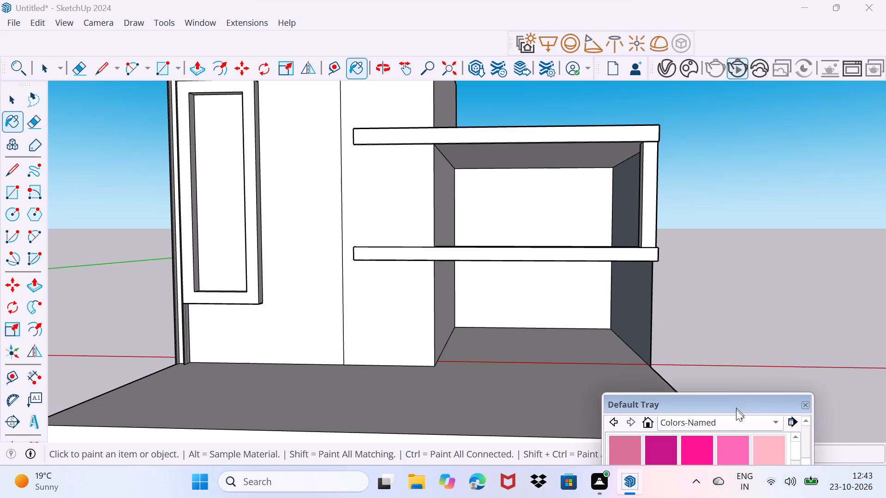
pyautogui.moveTo(736, 409); pyautogui.dragTo(736, 419)
pyautogui.click(632, 208)
pyautogui.click(631, 298)
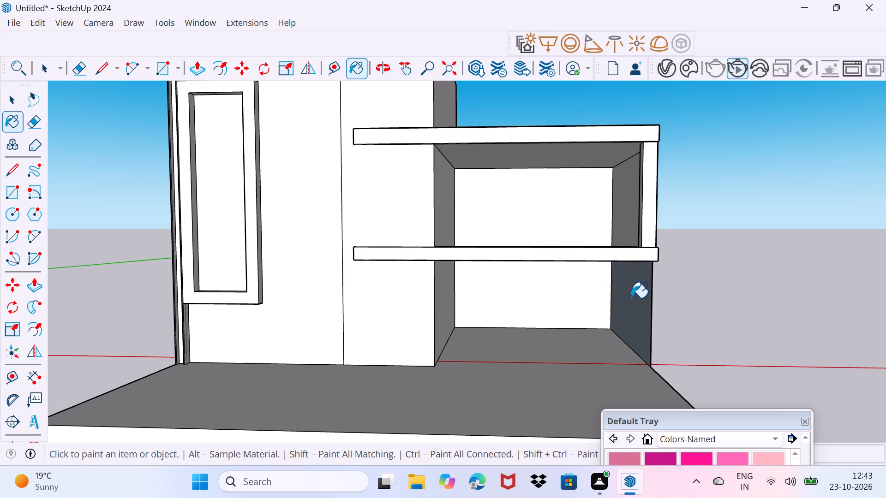
# Paint the upper floor surface and the top of the lower slab's raised front strip with the same near-white colour.
pyautogui.moveTo(654, 279); pyautogui.dragTo(619, 357, button='middle')
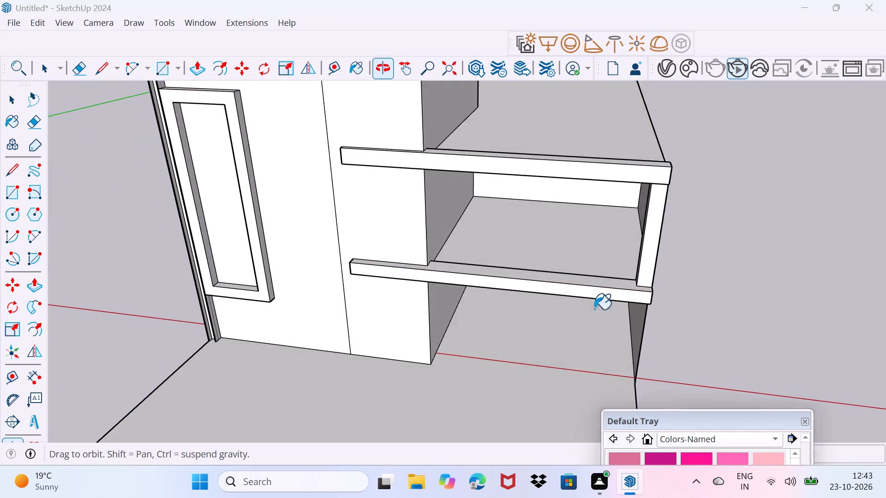
pyautogui.click(592, 245)
pyautogui.click(575, 273)
pyautogui.moveTo(532, 299); pyautogui.dragTo(565, 258, button='middle')
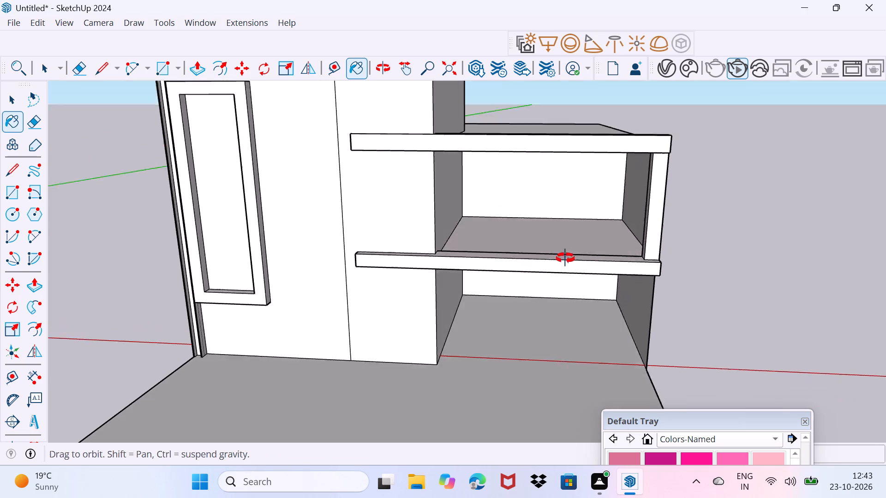
pyautogui.moveTo(565, 258); pyautogui.dragTo(575, 245, button='middle')
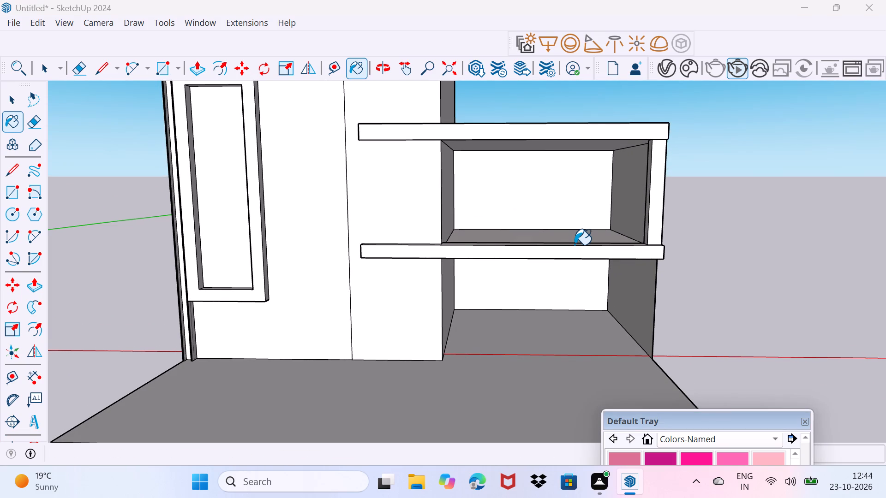
pyautogui.scroll(-3, 562, 252)
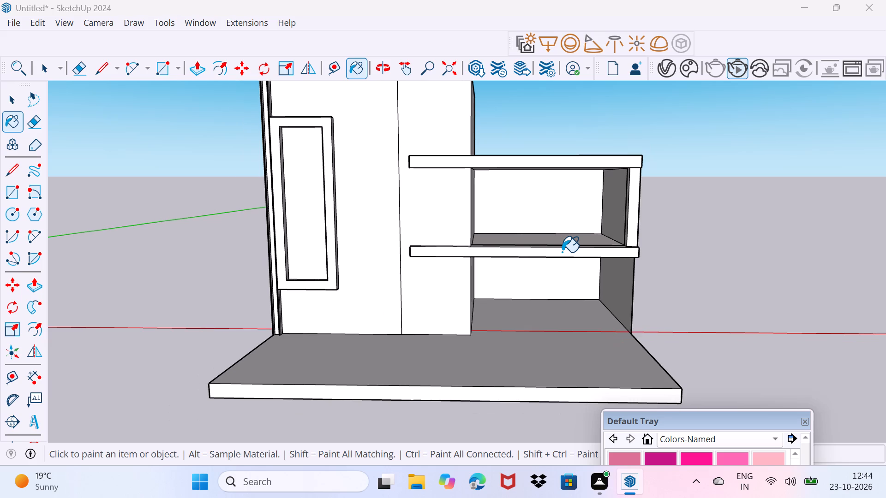
pyautogui.press('space')
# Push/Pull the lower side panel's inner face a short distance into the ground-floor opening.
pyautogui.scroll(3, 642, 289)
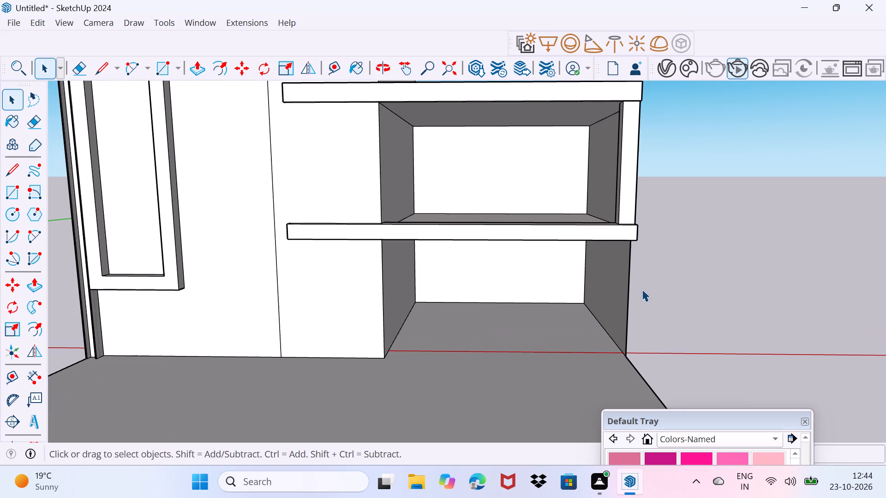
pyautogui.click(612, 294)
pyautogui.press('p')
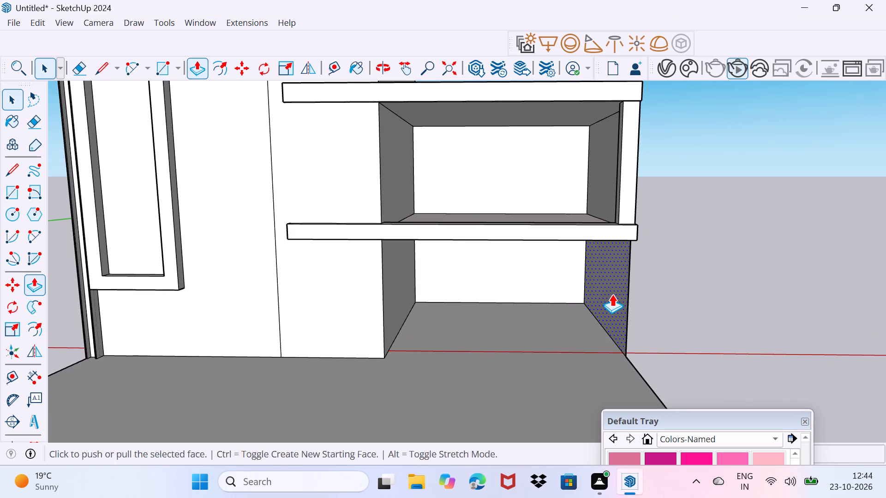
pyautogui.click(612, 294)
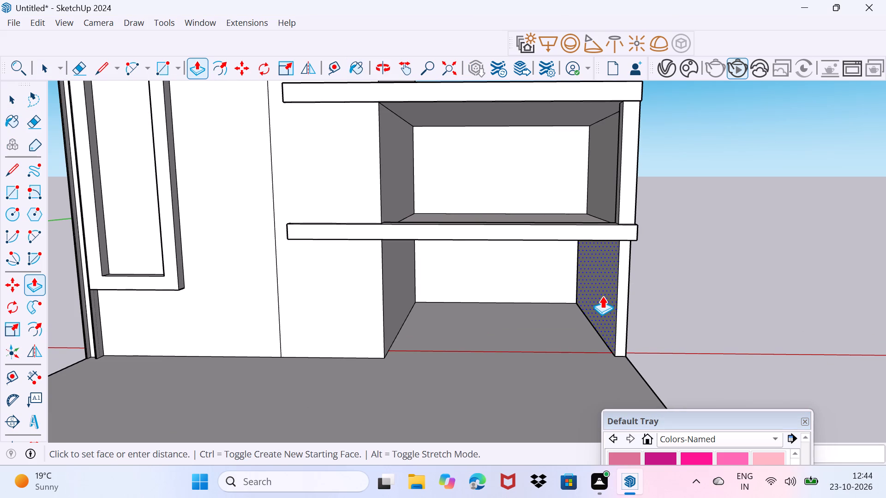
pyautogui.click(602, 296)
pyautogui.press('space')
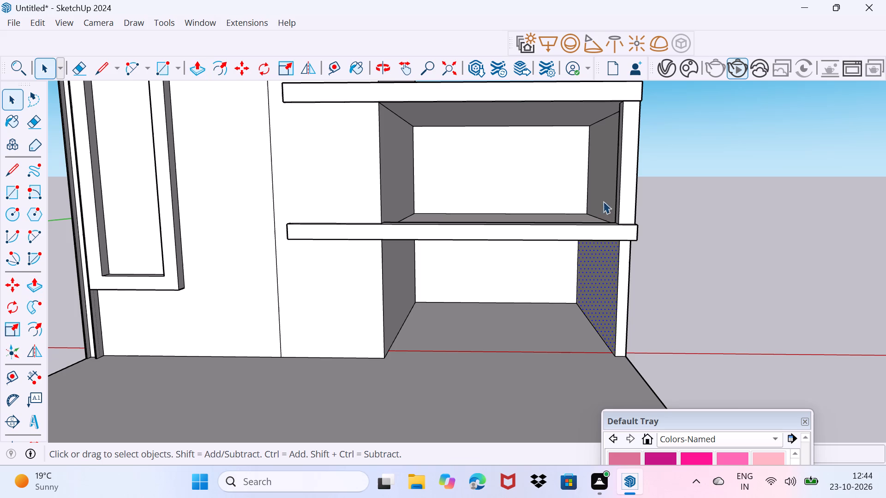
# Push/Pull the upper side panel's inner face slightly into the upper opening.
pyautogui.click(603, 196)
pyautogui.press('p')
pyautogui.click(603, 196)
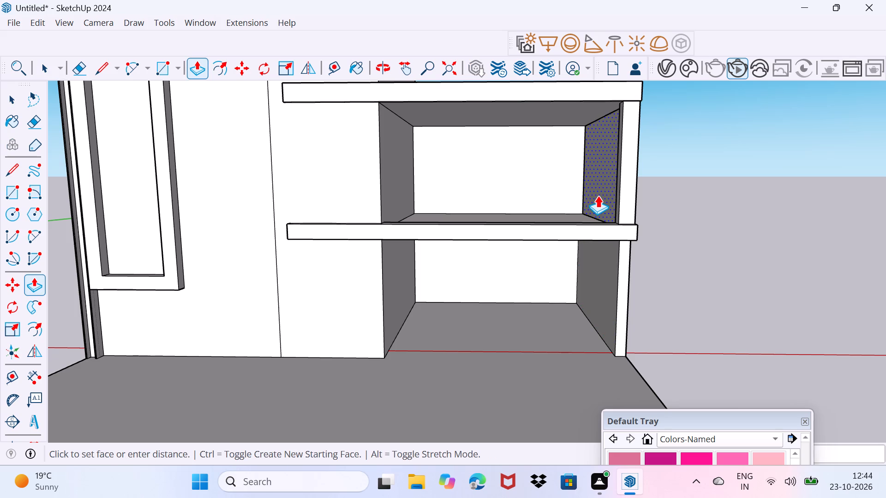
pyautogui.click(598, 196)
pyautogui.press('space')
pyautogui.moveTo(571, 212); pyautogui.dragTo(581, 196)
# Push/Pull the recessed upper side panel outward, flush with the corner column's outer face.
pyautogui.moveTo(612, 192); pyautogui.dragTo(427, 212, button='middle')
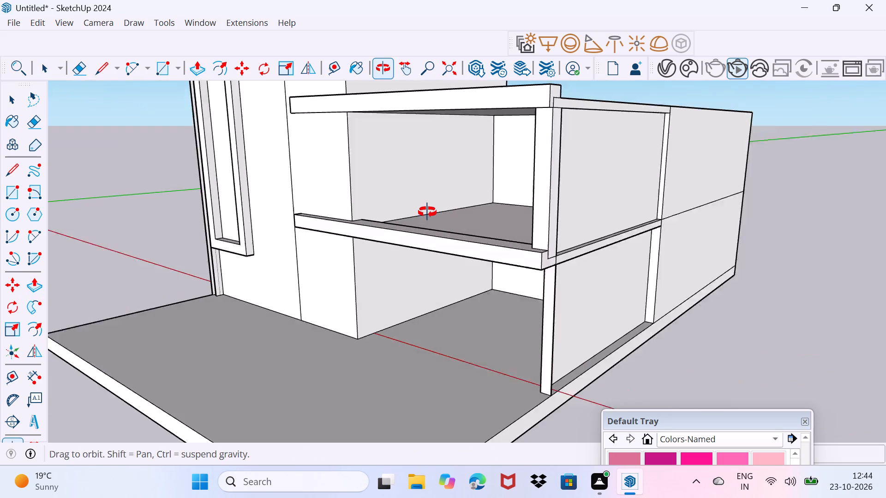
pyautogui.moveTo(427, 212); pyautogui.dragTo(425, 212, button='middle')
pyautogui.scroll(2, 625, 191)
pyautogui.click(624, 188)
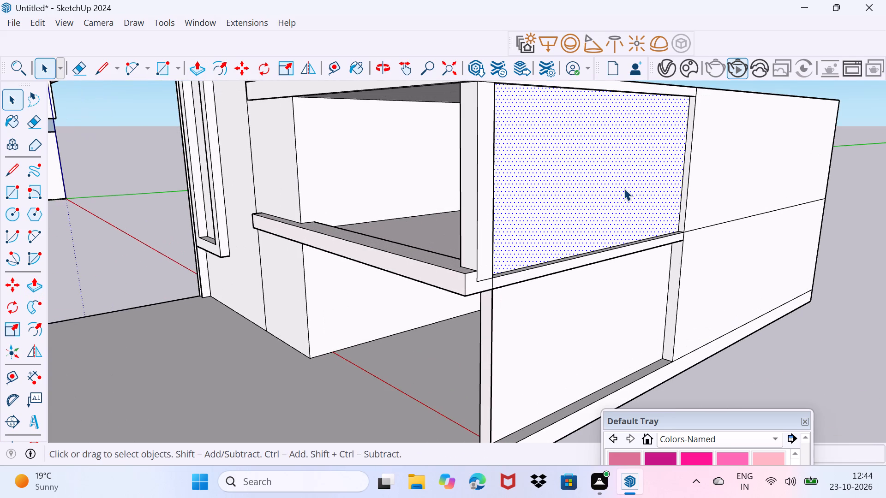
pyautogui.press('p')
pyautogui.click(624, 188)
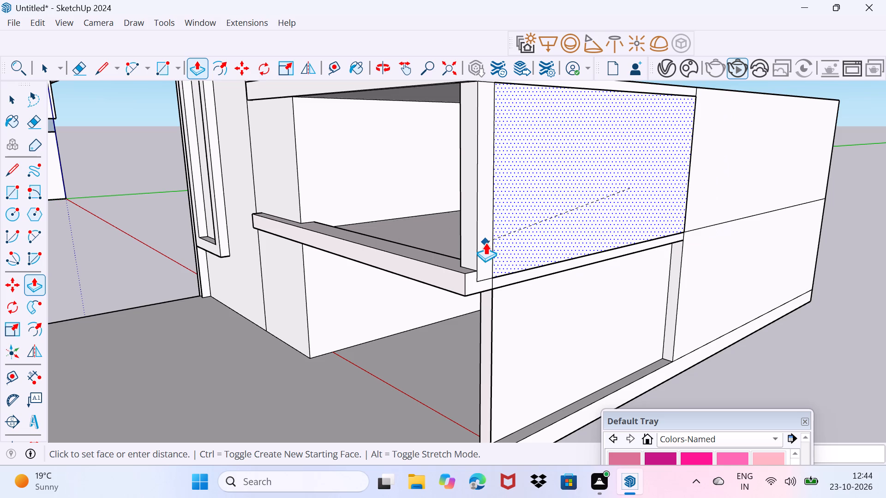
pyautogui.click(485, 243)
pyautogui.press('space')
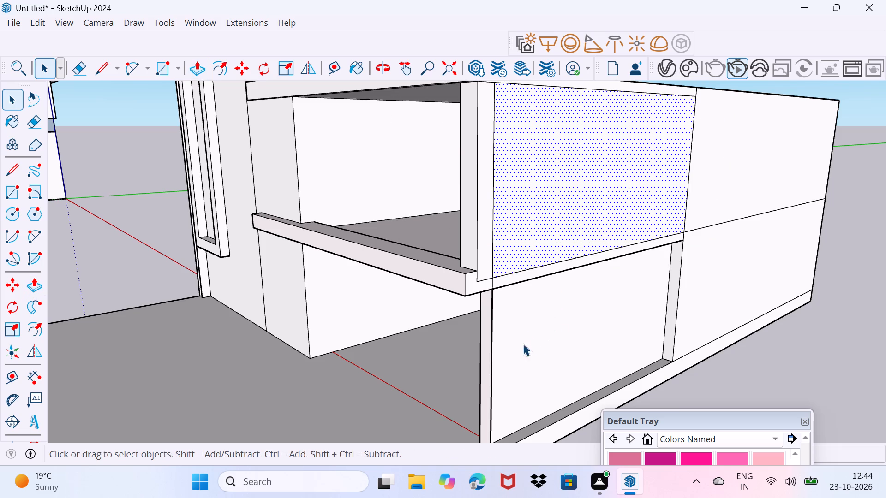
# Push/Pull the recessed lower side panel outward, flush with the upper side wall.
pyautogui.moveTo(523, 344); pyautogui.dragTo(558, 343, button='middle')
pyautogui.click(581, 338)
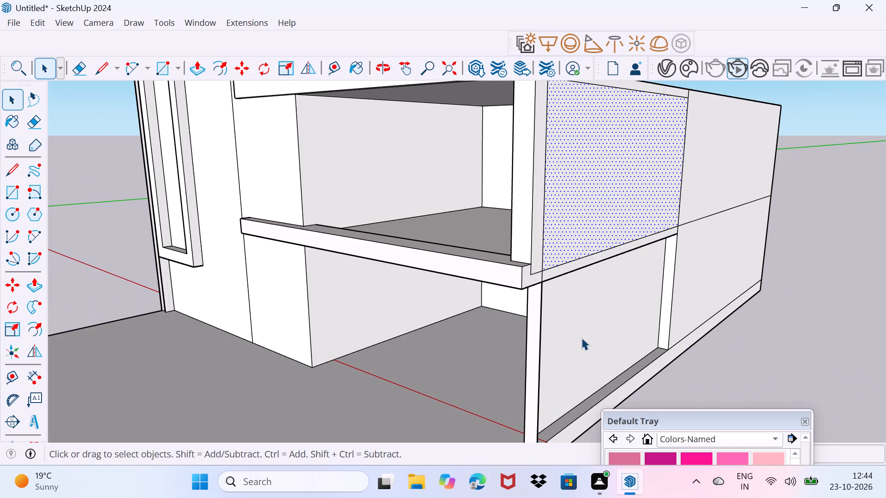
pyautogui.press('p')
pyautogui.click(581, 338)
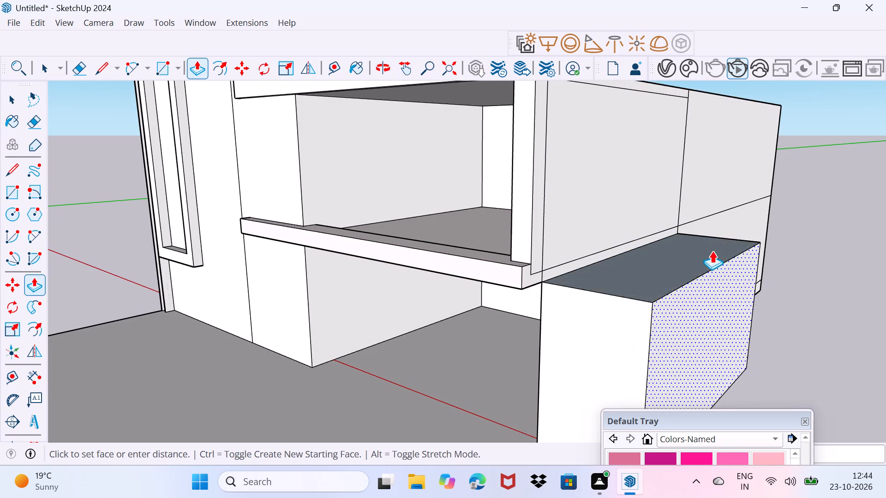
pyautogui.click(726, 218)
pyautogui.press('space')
# Delete the ground-floor side wall panel's face and erase its leftover vertical front edge, opening that side.
pyautogui.moveTo(551, 357); pyautogui.dragTo(586, 326)
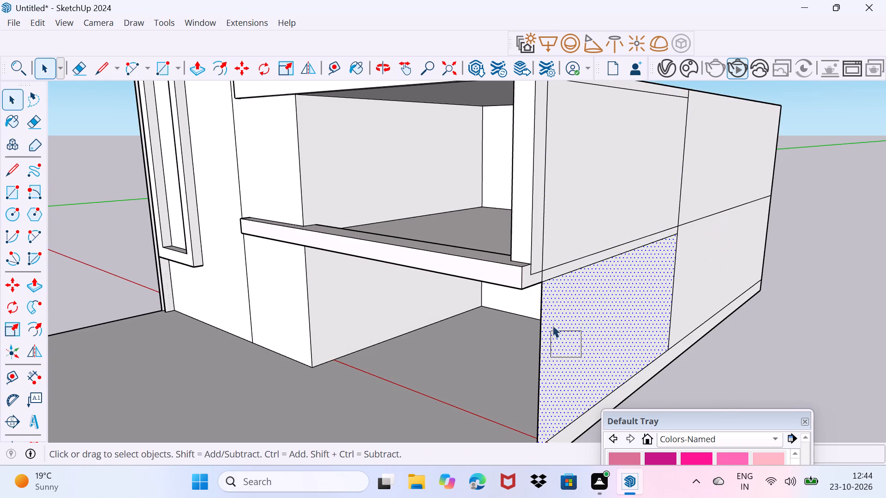
pyautogui.moveTo(497, 334); pyautogui.dragTo(741, 332, button='middle')
pyautogui.scroll(2, 715, 313)
pyautogui.click(710, 312)
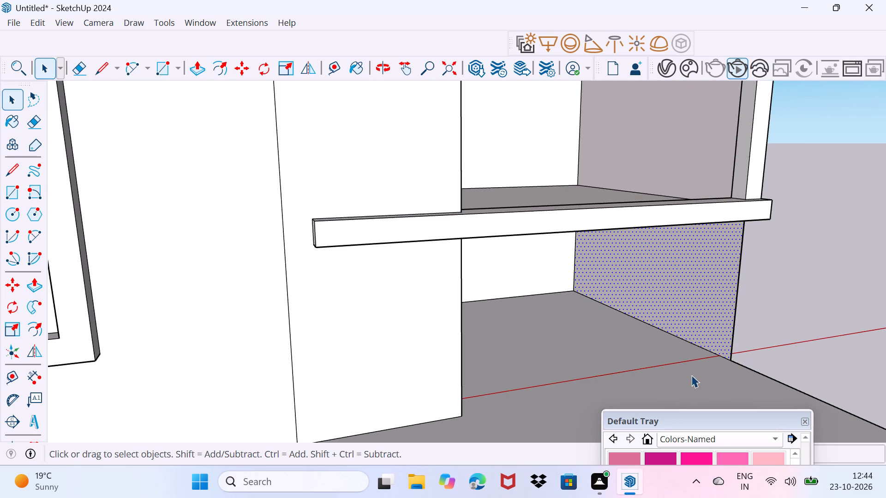
pyautogui.moveTo(691, 375); pyautogui.dragTo(691, 367)
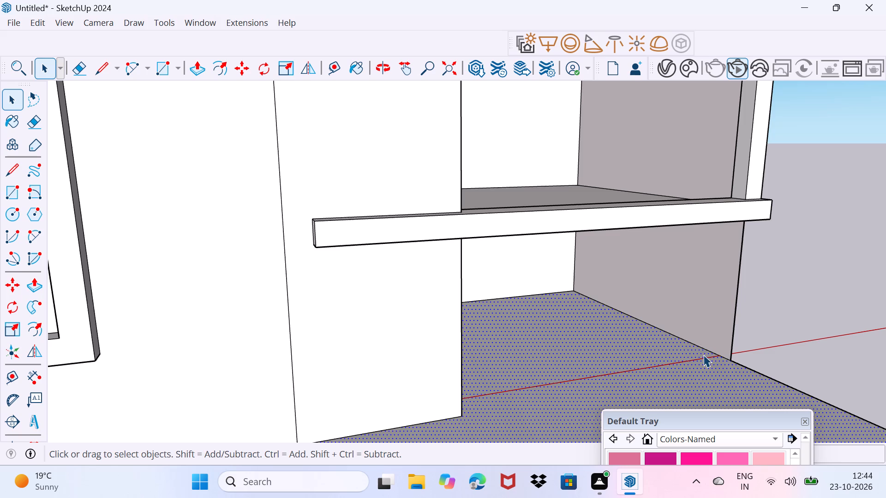
pyautogui.click(717, 310)
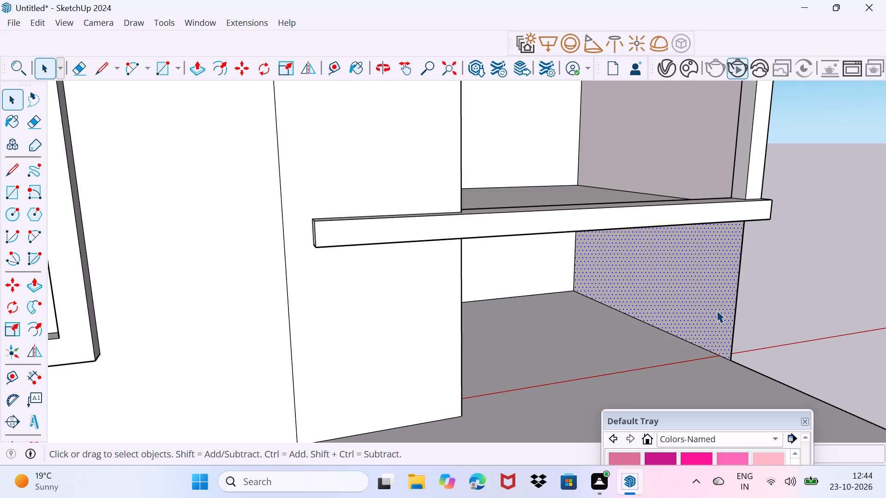
pyautogui.press('p')
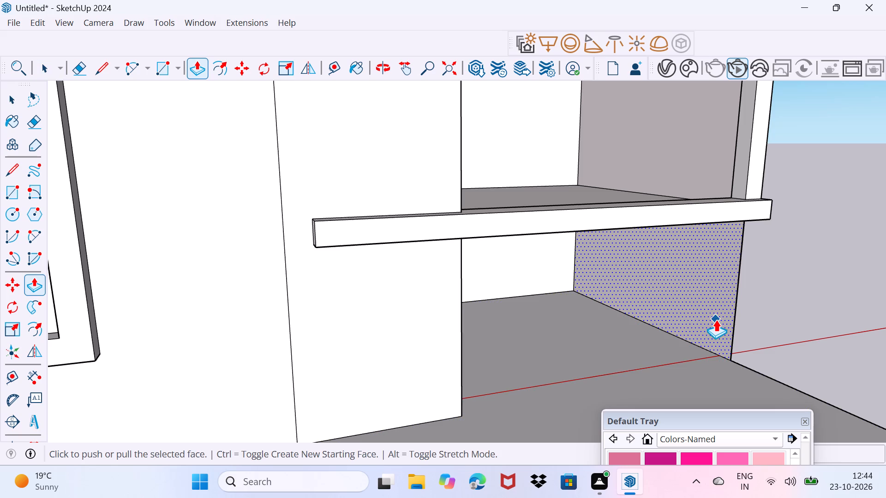
pyautogui.press('Delete')
pyautogui.click(703, 311)
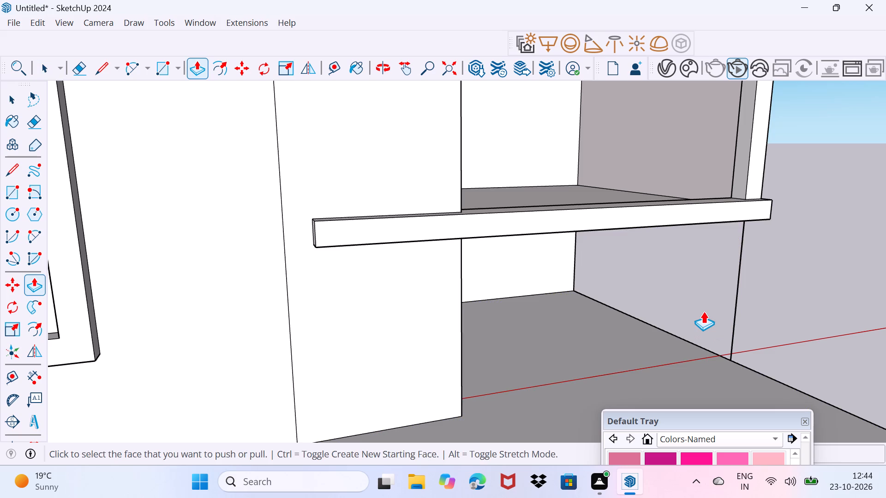
pyautogui.press('Escape')
pyautogui.press('space')
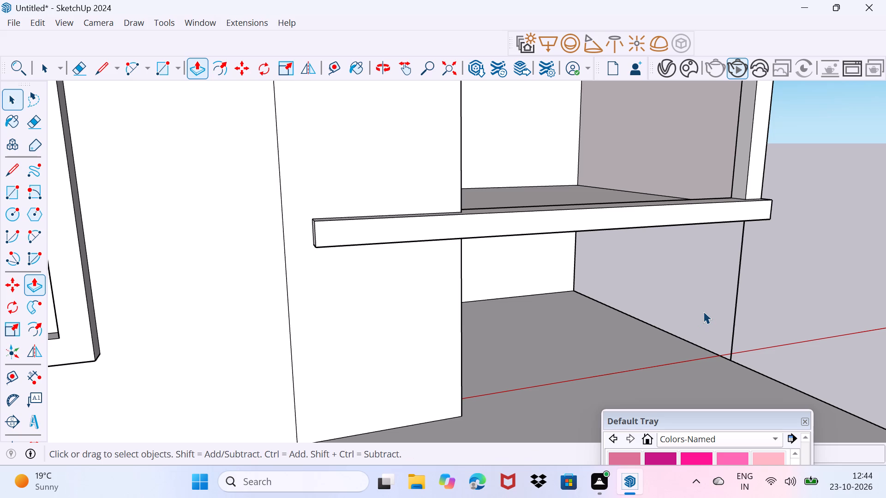
pyautogui.press('space')
pyautogui.click(703, 311)
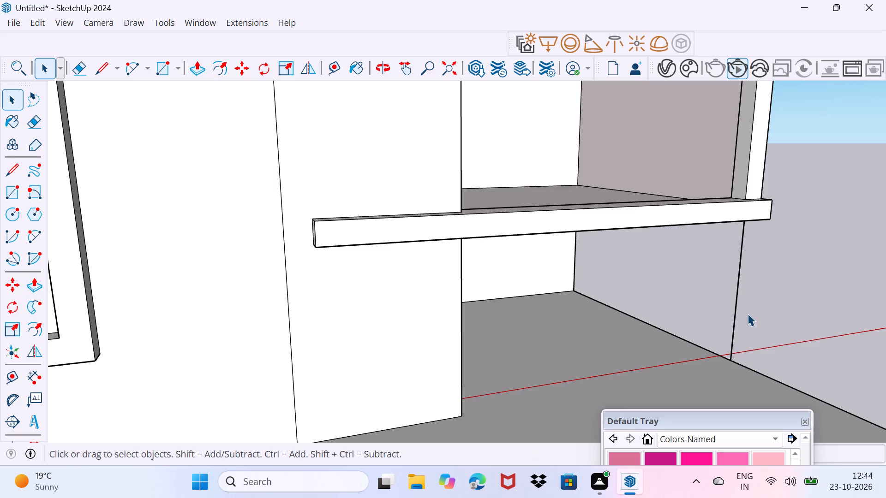
pyautogui.press('e')
pyautogui.moveTo(746, 308); pyautogui.dragTo(723, 308)
# Erase the seam line on the underside of the upper projecting slab beside the corner column.
pyautogui.moveTo(783, 289); pyautogui.dragTo(587, 308, button='middle')
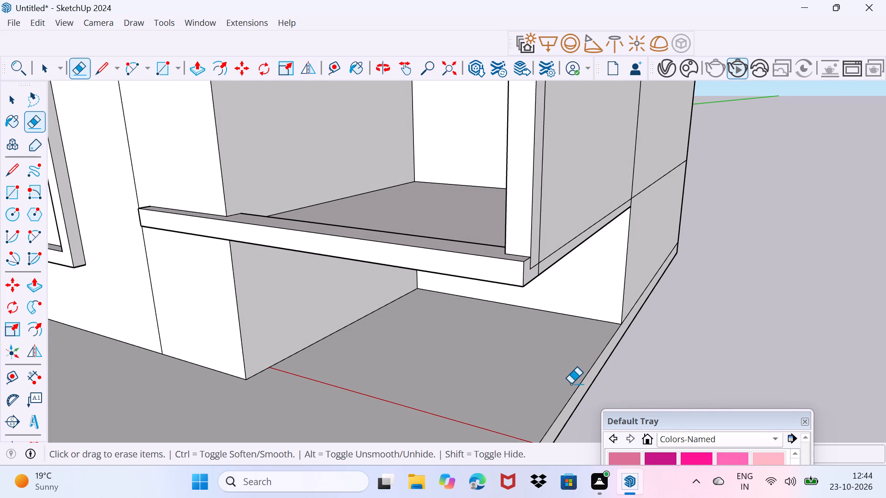
pyautogui.scroll(-2, 492, 354)
pyautogui.moveTo(415, 374); pyautogui.dragTo(524, 373, button='middle')
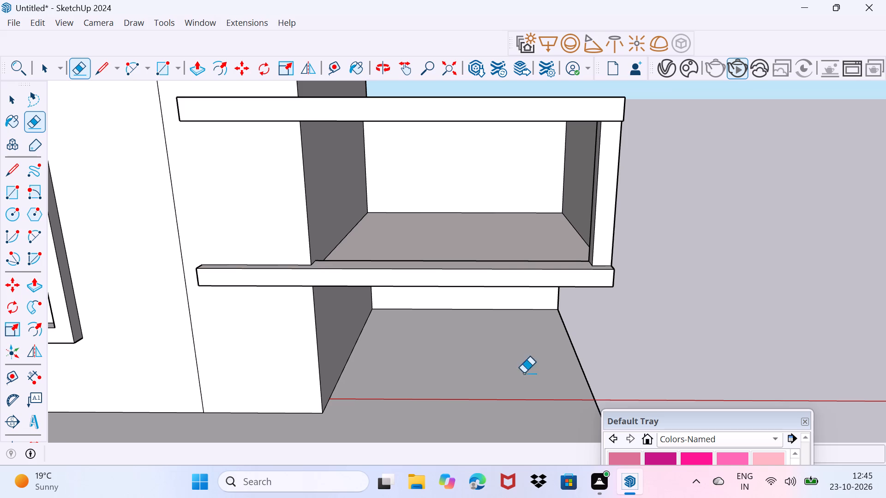
pyautogui.moveTo(190, 259); pyautogui.dragTo(269, 259, button='middle')
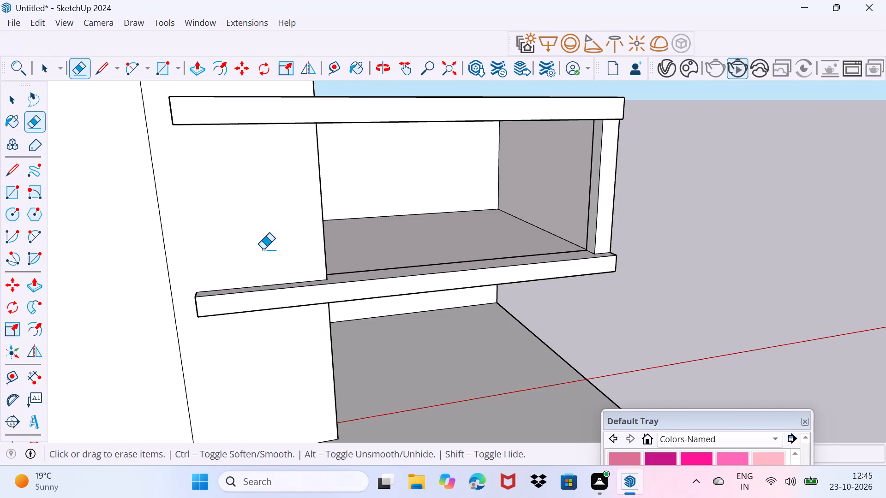
pyautogui.moveTo(252, 228); pyautogui.dragTo(230, 185, button='middle')
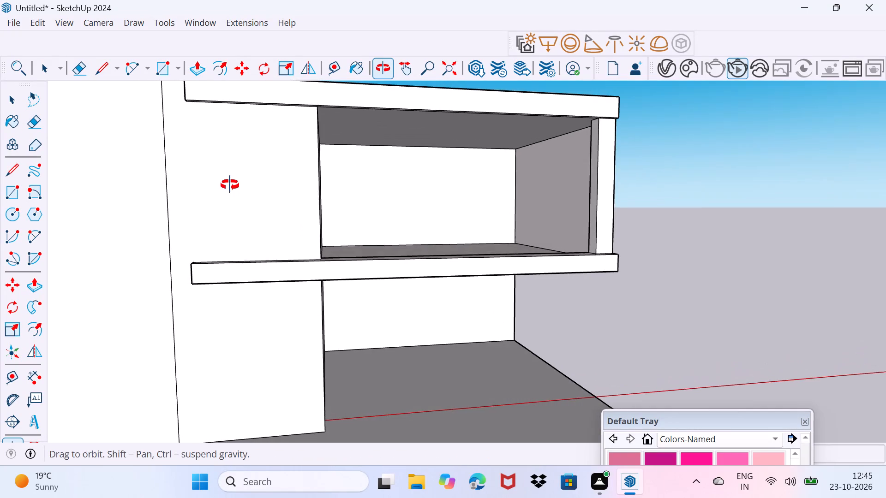
pyautogui.moveTo(230, 185); pyautogui.dragTo(304, 330, button='middle')
pyautogui.moveTo(304, 330); pyautogui.dragTo(296, 320, button='middle')
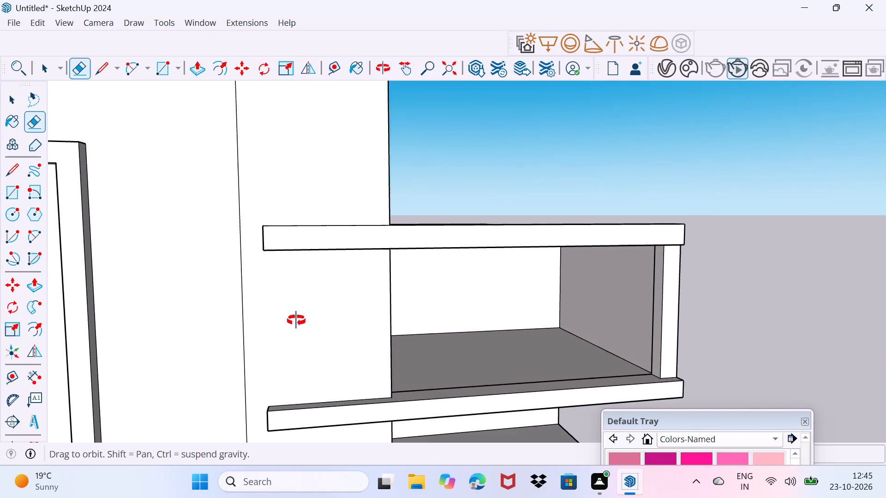
pyautogui.moveTo(296, 320); pyautogui.dragTo(301, 214, button='middle')
pyautogui.scroll(1, 303, 186)
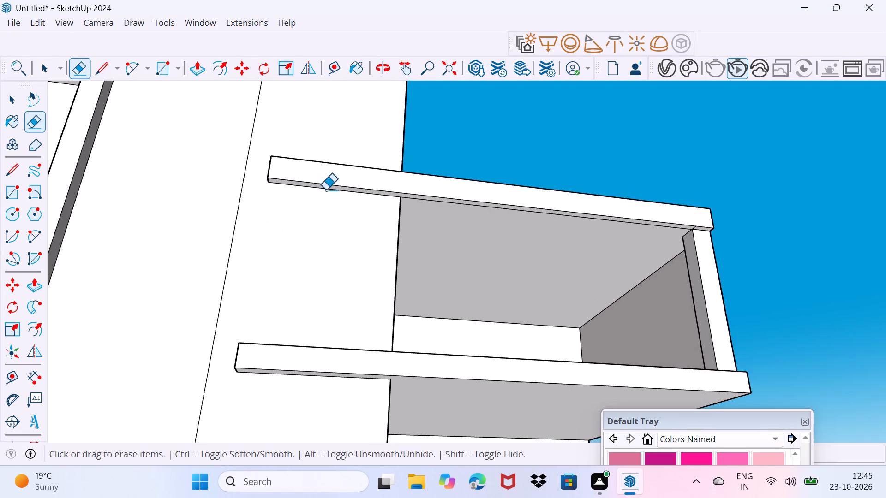
pyautogui.moveTo(373, 212); pyautogui.dragTo(442, 247, button='middle')
pyautogui.scroll(3, 692, 263)
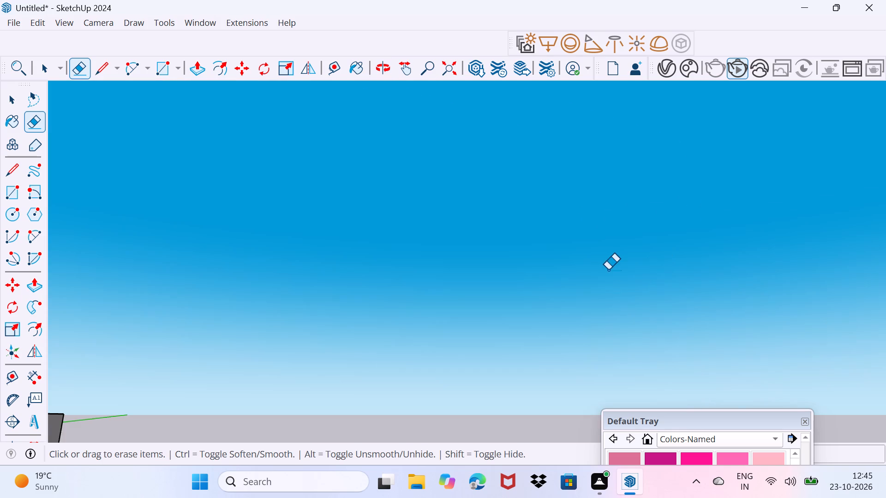
pyautogui.scroll(-2, 608, 270)
pyautogui.moveTo(551, 298); pyautogui.dragTo(619, 311, button='middle')
pyautogui.scroll(3, 578, 266)
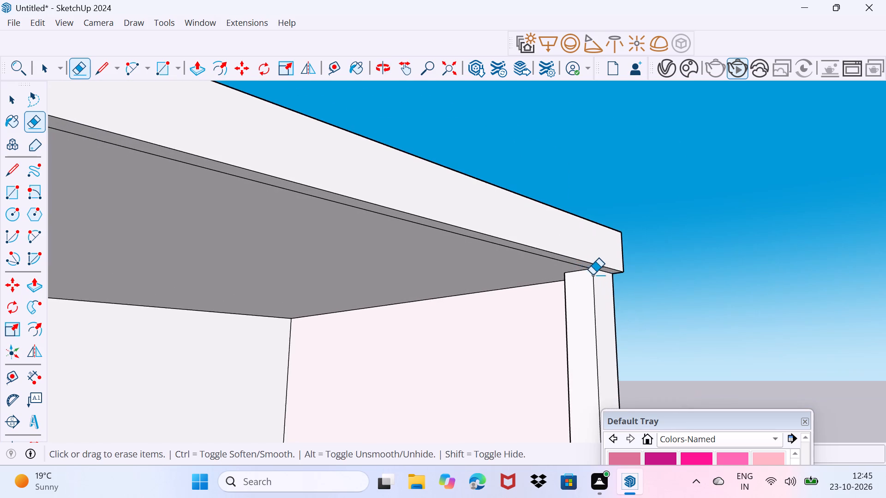
pyautogui.scroll(14, 599, 276)
pyautogui.click(599, 240)
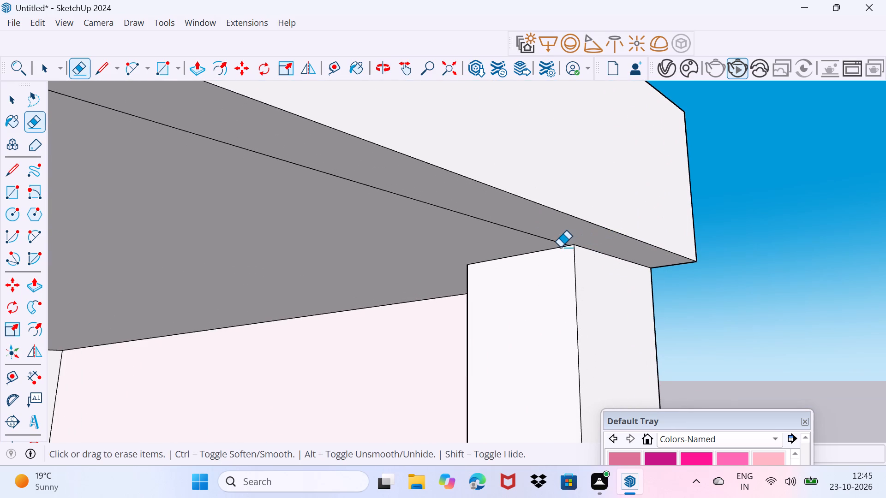
pyautogui.click(545, 240)
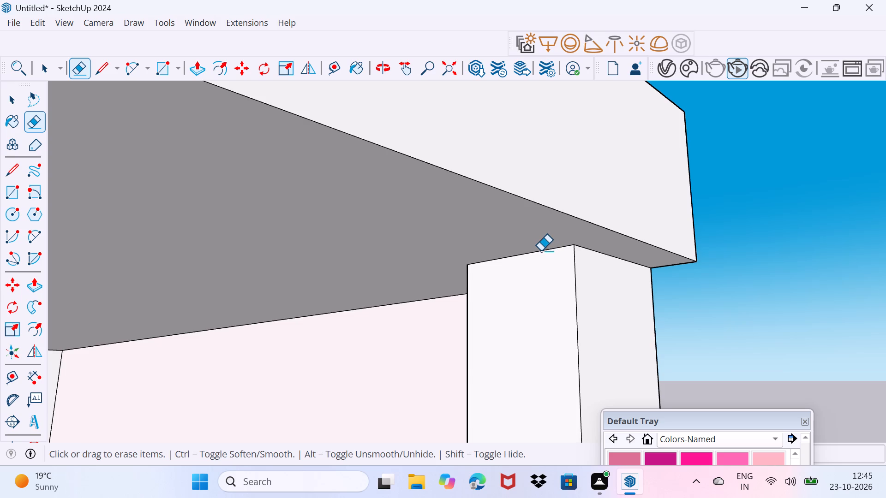
# Draw a rectangle across the full width of the corner column's inner face, at its top beneath the upper slab.
pyautogui.moveTo(541, 251); pyautogui.dragTo(580, 260, button='middle')
pyautogui.press('r')
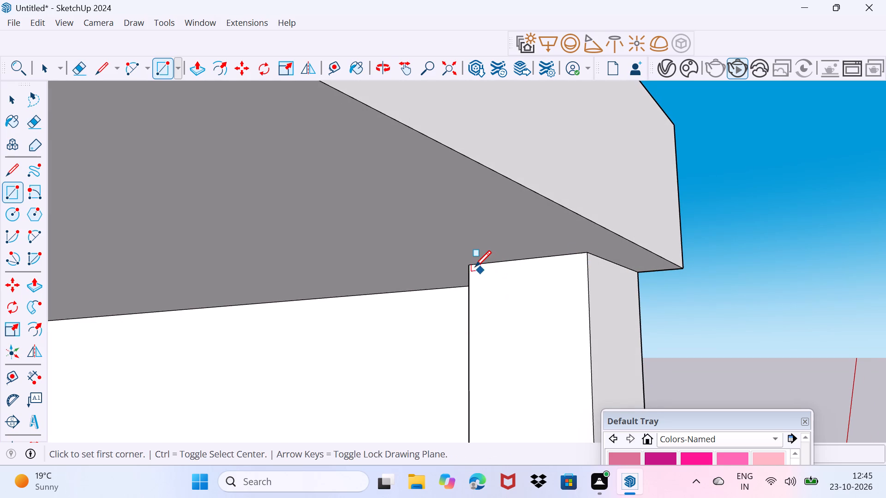
pyautogui.moveTo(468, 263); pyautogui.dragTo(471, 270)
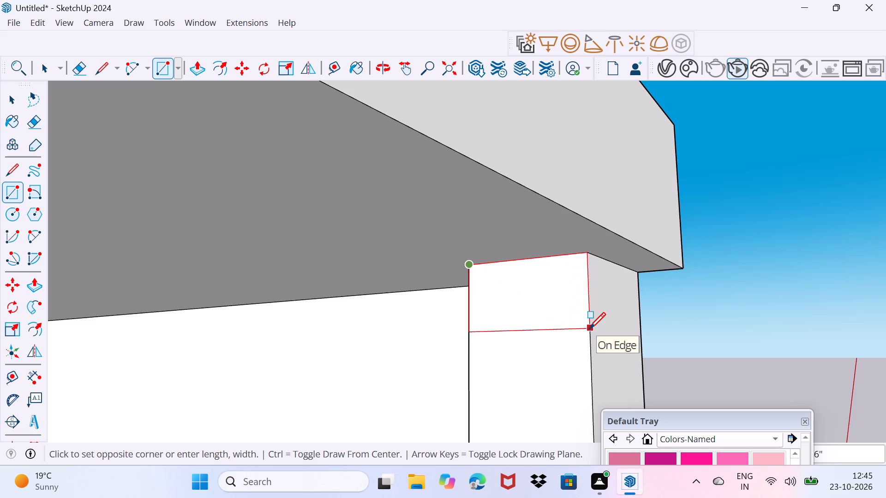
pyautogui.click(591, 353)
# Push/Pull the rectangle along the slab's underside, across the upper opening and front wall, to near the slab's far end.
pyautogui.press('space')
pyautogui.click(561, 318)
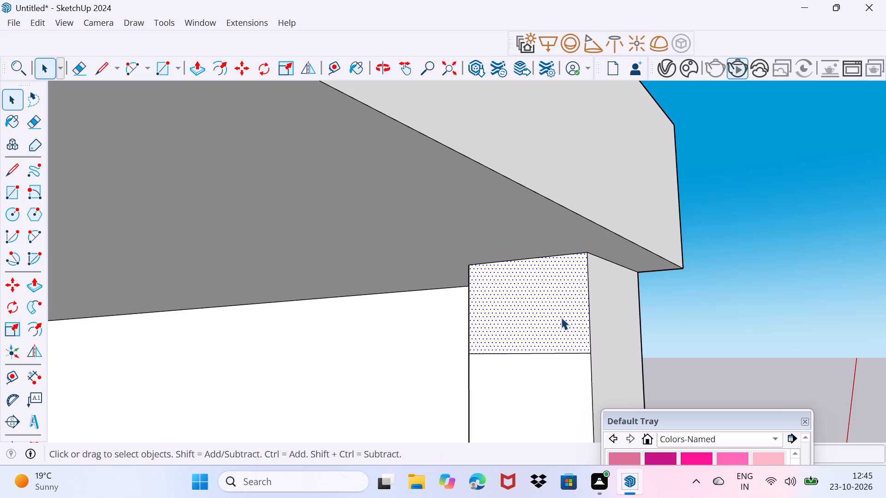
pyautogui.press('p')
pyautogui.click(561, 317)
pyautogui.scroll(-1, 468, 341)
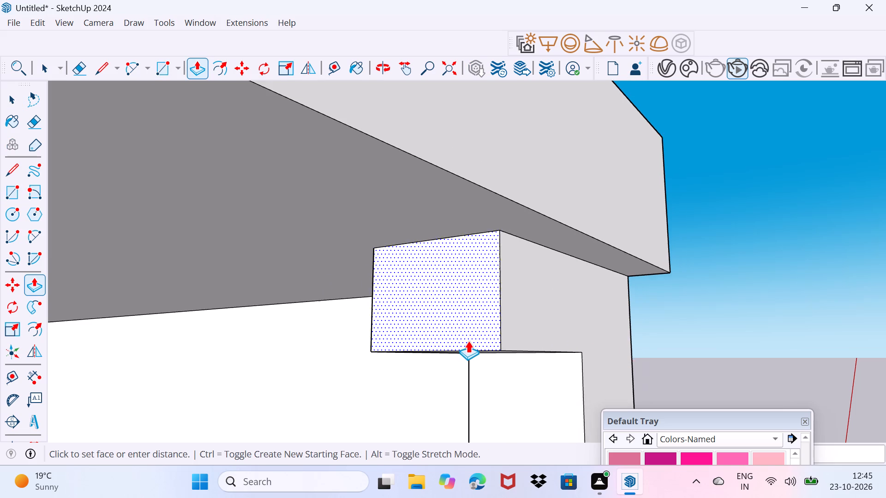
pyautogui.scroll(-4, 468, 341)
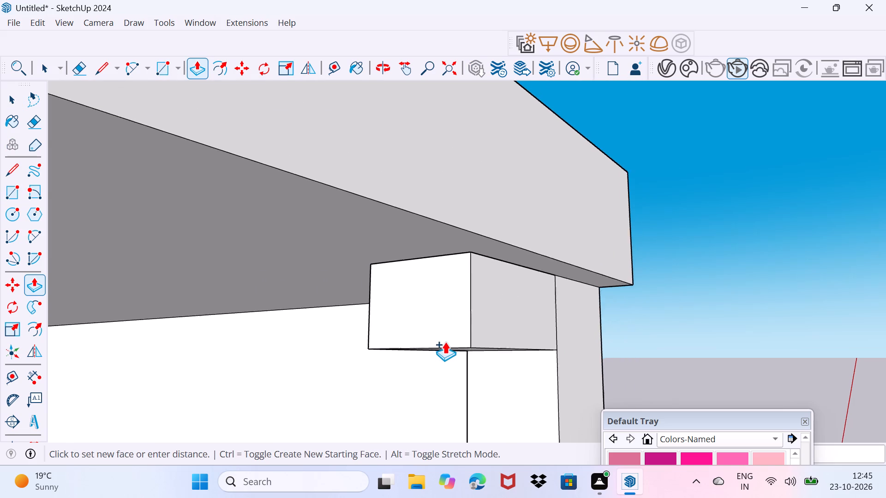
pyautogui.scroll(-4, 445, 342)
pyautogui.scroll(-3, 302, 360)
pyautogui.scroll(-4, 168, 365)
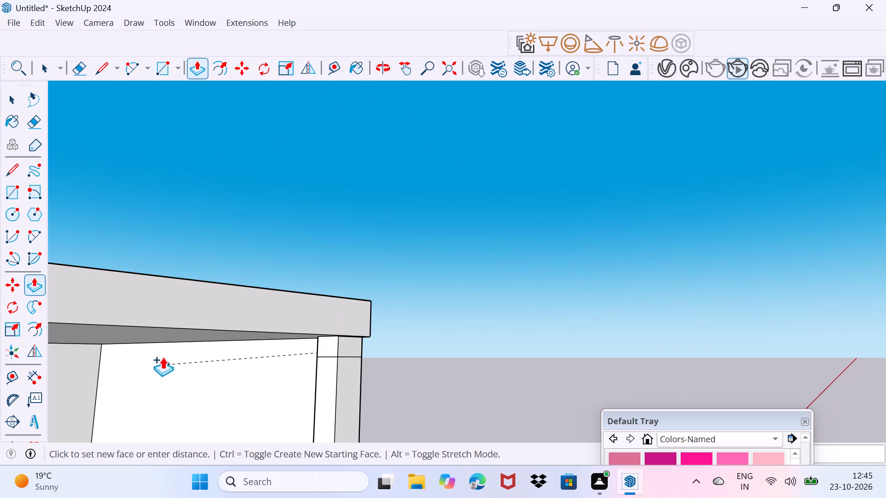
pyautogui.scroll(-1, 110, 344)
pyautogui.keyDown('shift'); pyautogui.moveTo(110, 344); pyautogui.dragTo(338, 344, button='middle'); pyautogui.keyUp('shift')
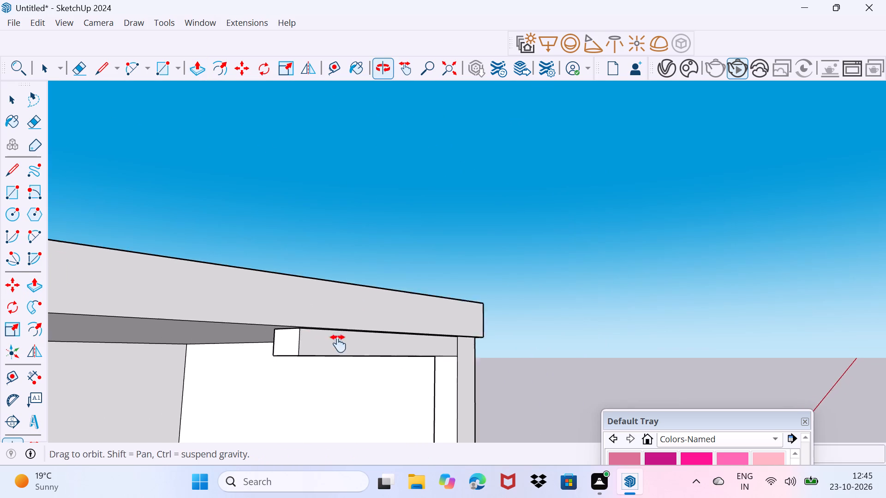
pyautogui.keyDown('shift'); pyautogui.moveTo(338, 344); pyautogui.dragTo(527, 341, button='middle'); pyautogui.keyUp('shift')
pyautogui.scroll(-3, 305, 348)
pyautogui.keyDown('shift'); pyautogui.moveTo(114, 348); pyautogui.dragTo(141, 348, button='middle'); pyautogui.keyUp('shift')
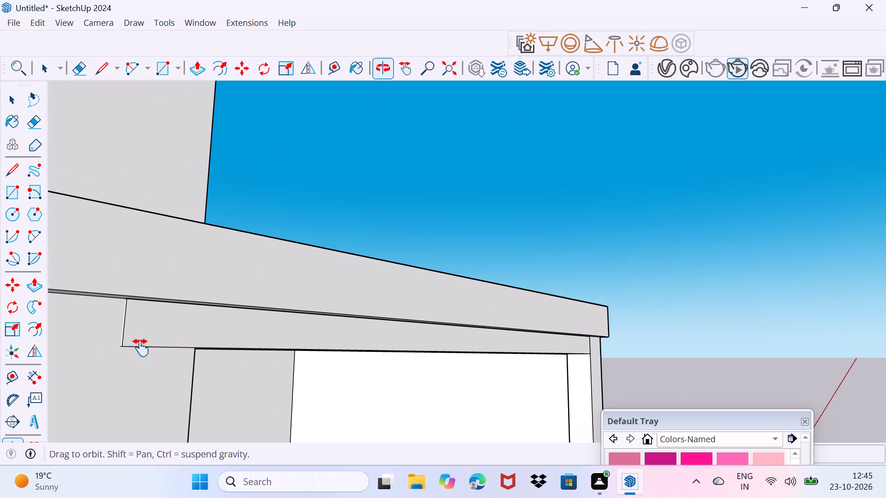
pyautogui.keyDown('shift'); pyautogui.moveTo(141, 348); pyautogui.dragTo(215, 348, button='middle'); pyautogui.keyUp('shift')
pyautogui.scroll(-6, 215, 348)
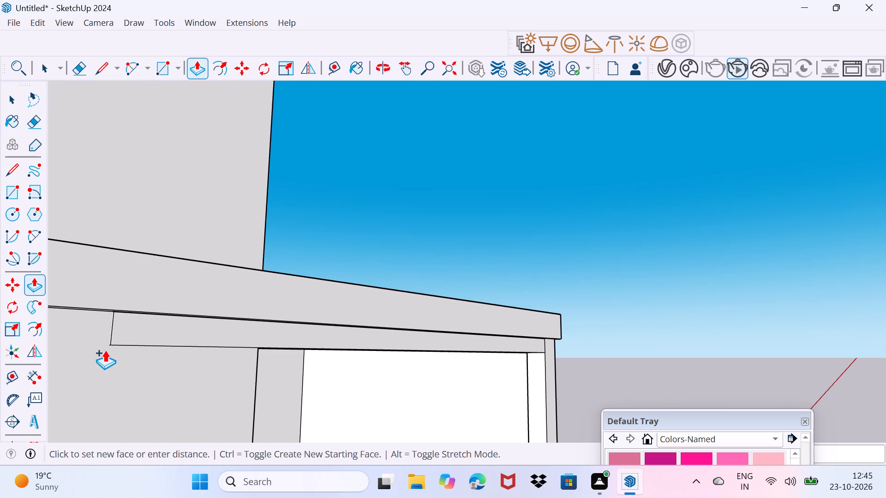
pyautogui.keyDown('shift'); pyautogui.moveTo(105, 350); pyautogui.dragTo(287, 348, button='middle'); pyautogui.keyUp('shift')
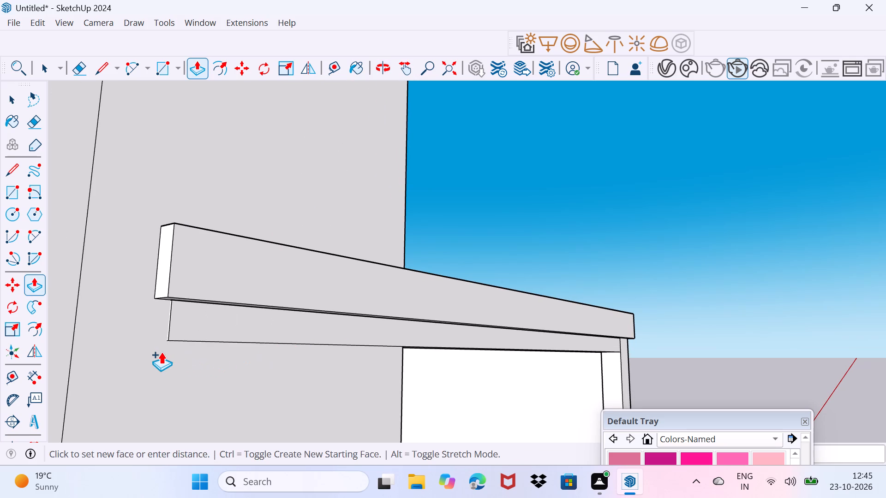
pyautogui.scroll(-1, 167, 352)
pyautogui.click(167, 352)
# Push/Pull the new beam's front face slightly outward from the wall beneath the upper slab.
pyautogui.click(208, 334)
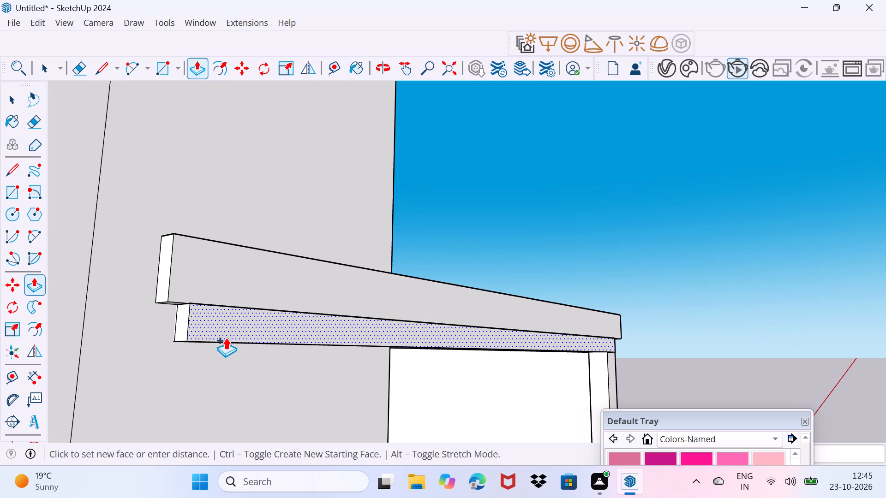
pyautogui.scroll(1, 218, 338)
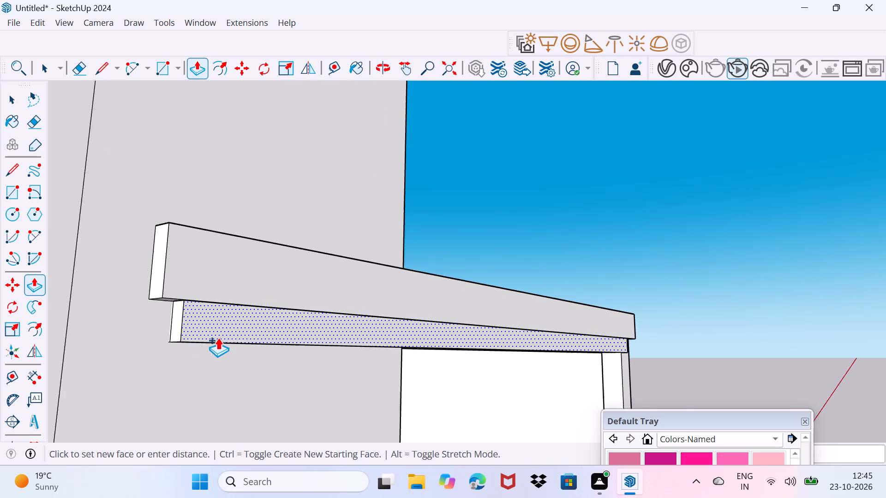
pyautogui.scroll(5, 218, 338)
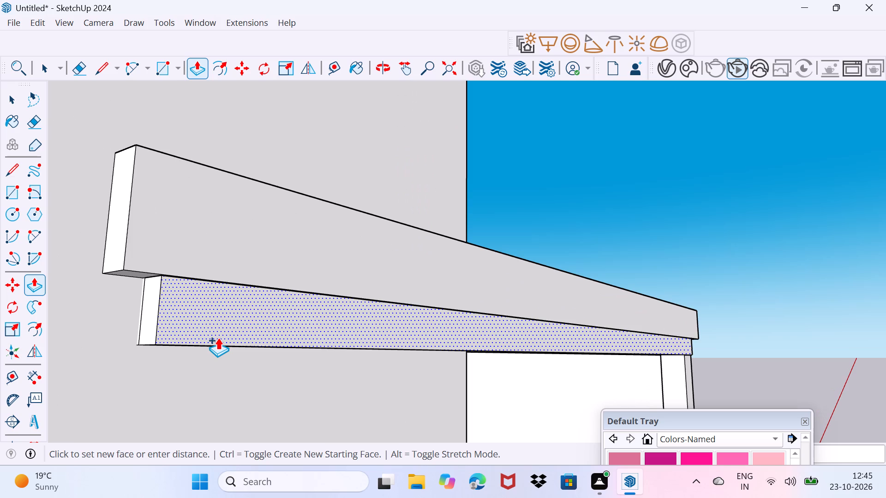
pyautogui.click(218, 338)
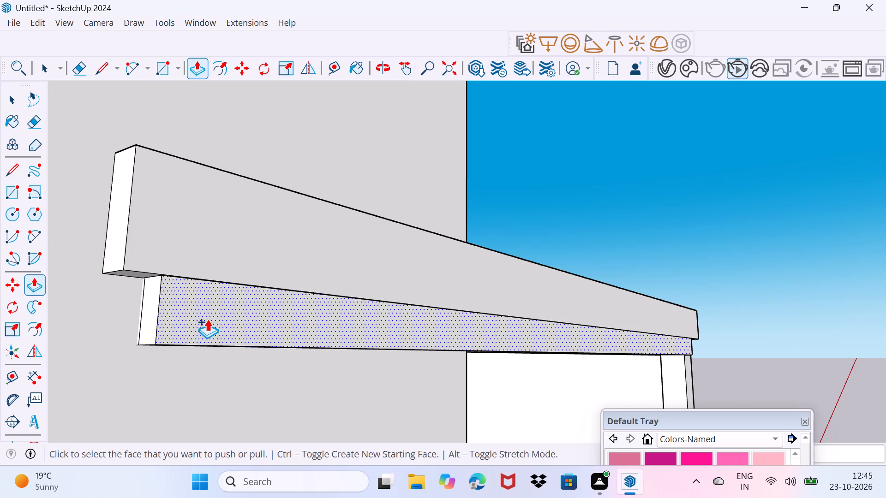
pyautogui.press('space')
pyautogui.moveTo(207, 320); pyautogui.dragTo(215, 314)
# Copy the beam's lower front edge up to its top edge and divide the span into three equal strips.
pyautogui.moveTo(226, 311); pyautogui.dragTo(174, 329, button='middle')
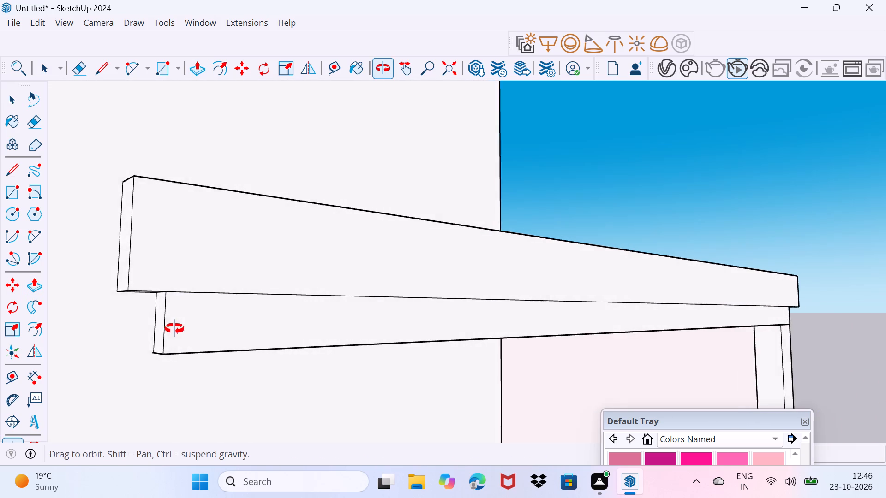
pyautogui.moveTo(174, 329); pyautogui.dragTo(174, 329, button='middle')
pyautogui.scroll(3, 174, 314)
pyautogui.moveTo(163, 297); pyautogui.dragTo(173, 289, button='middle')
pyautogui.click(179, 361)
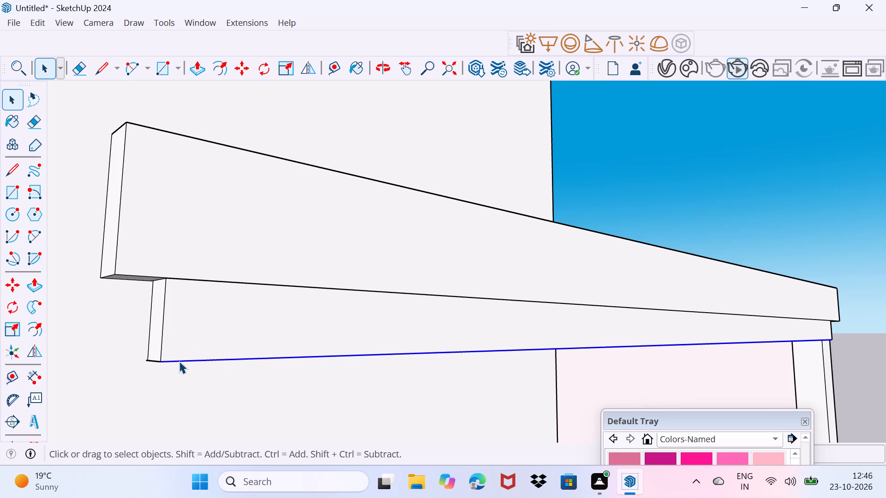
pyautogui.press('m')
pyautogui.click(162, 362)
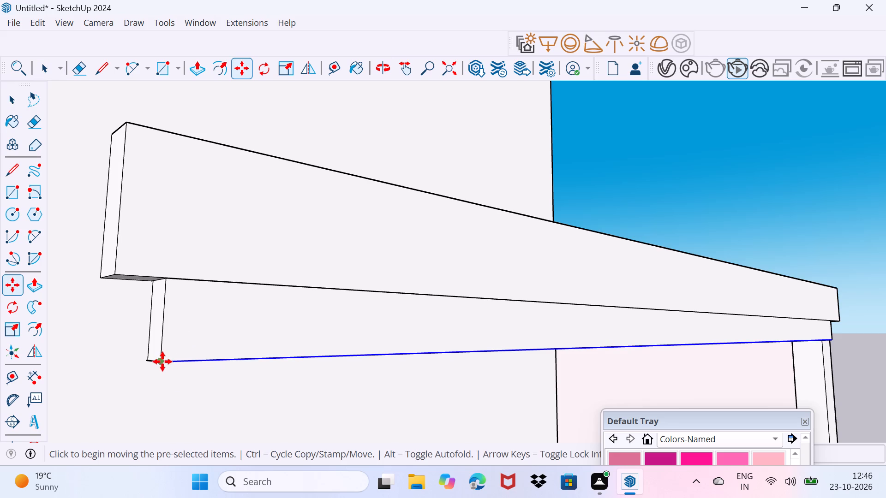
pyautogui.click(168, 284)
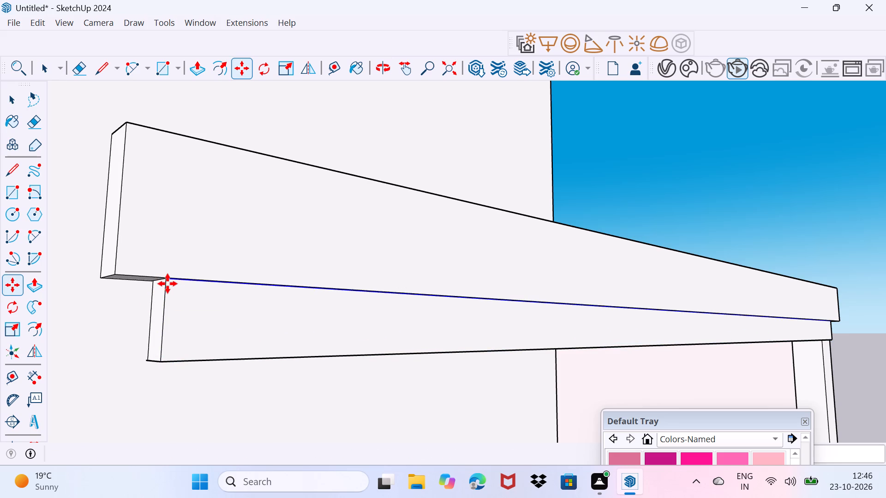
pyautogui.press('/')
pyautogui.press('3')
pyautogui.press('Return')
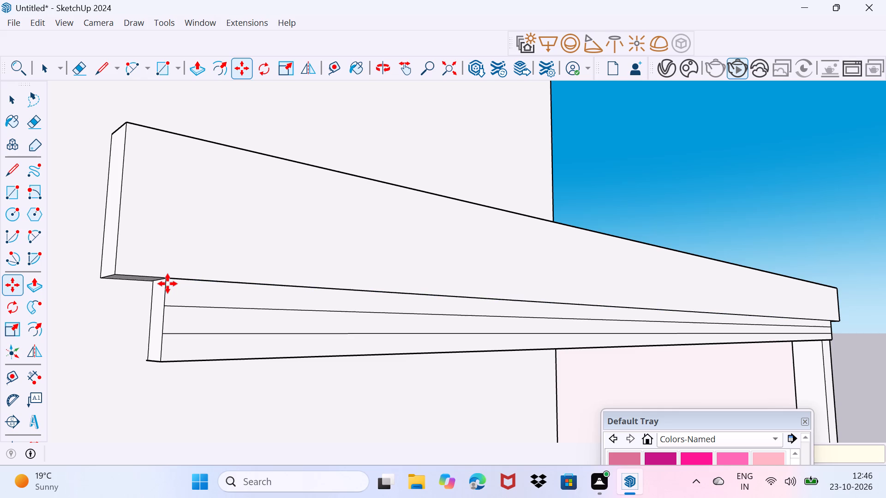
pyautogui.press('space')
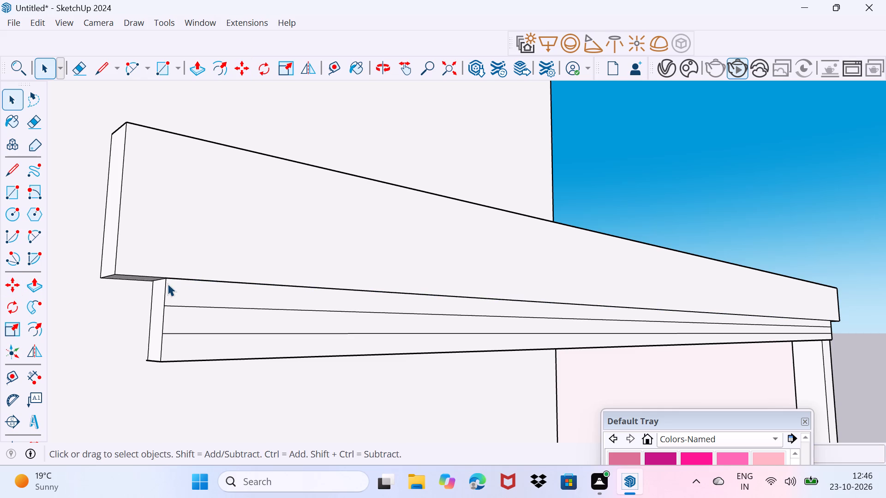
# Copy the beam's two dividing lines 0.8" downward to form two thin groove strips.
pyautogui.scroll(2, 168, 284)
pyautogui.click(181, 310)
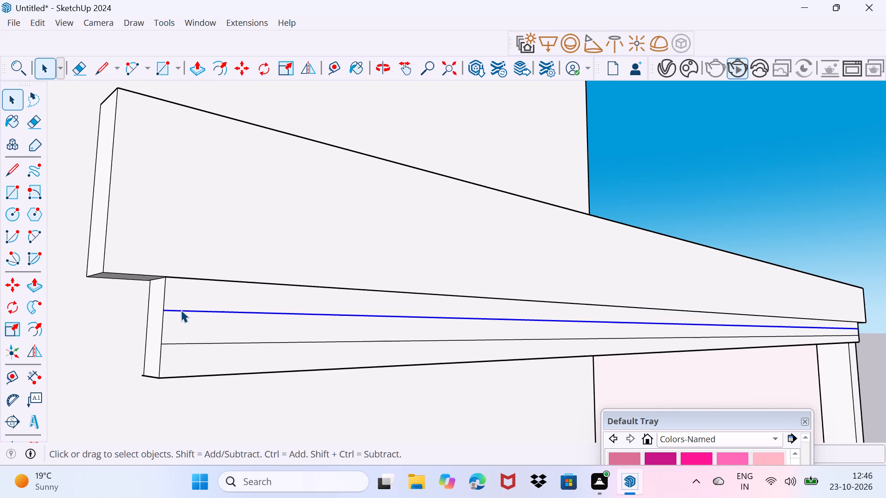
pyautogui.keyDown('ctrl'); pyautogui.click(179, 343); pyautogui.keyUp('ctrl')
pyautogui.press('m')
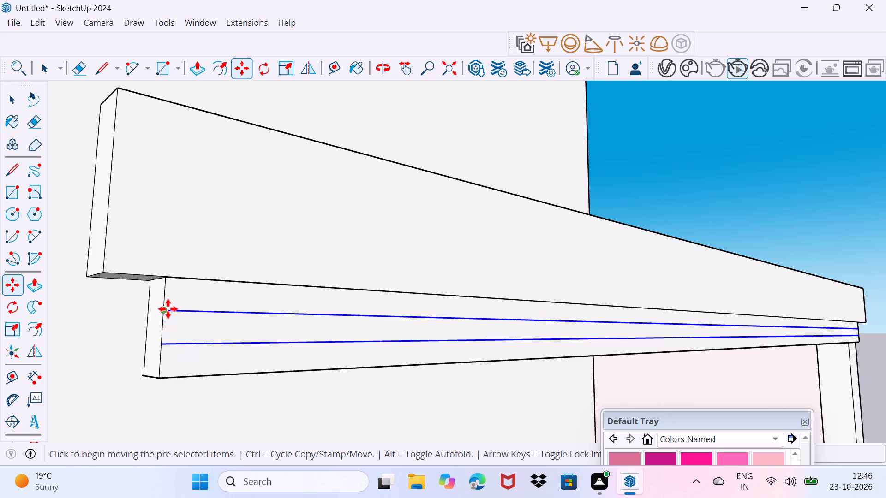
pyautogui.click(168, 309)
pyautogui.scroll(4, 169, 324)
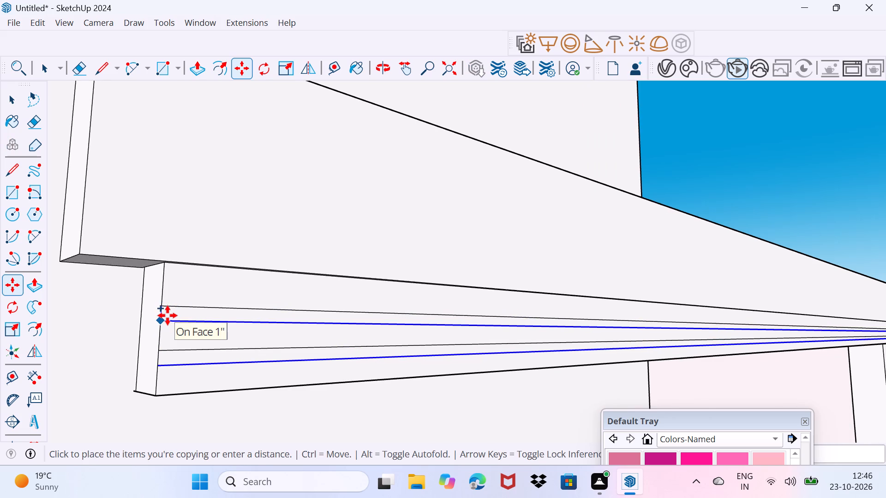
pyautogui.press('0')
pyautogui.write('.8')
pyautogui.hotkey('shift', '"')
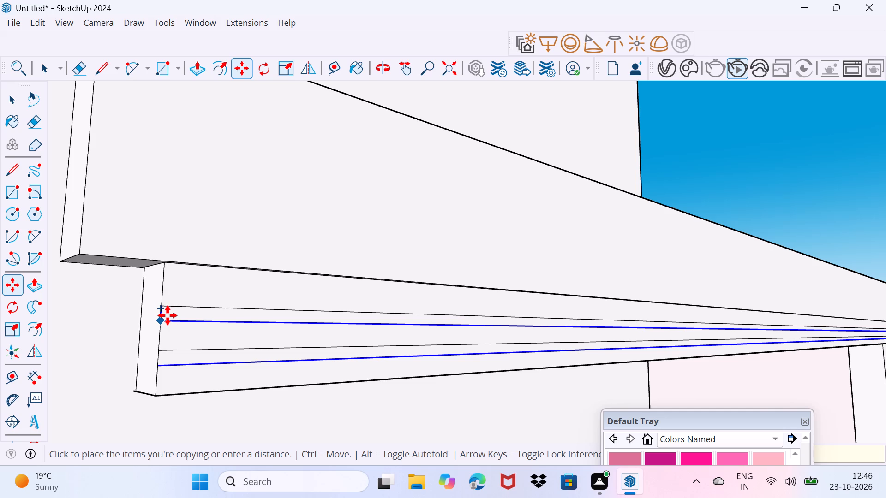
pyautogui.press('Return')
pyautogui.press('space')
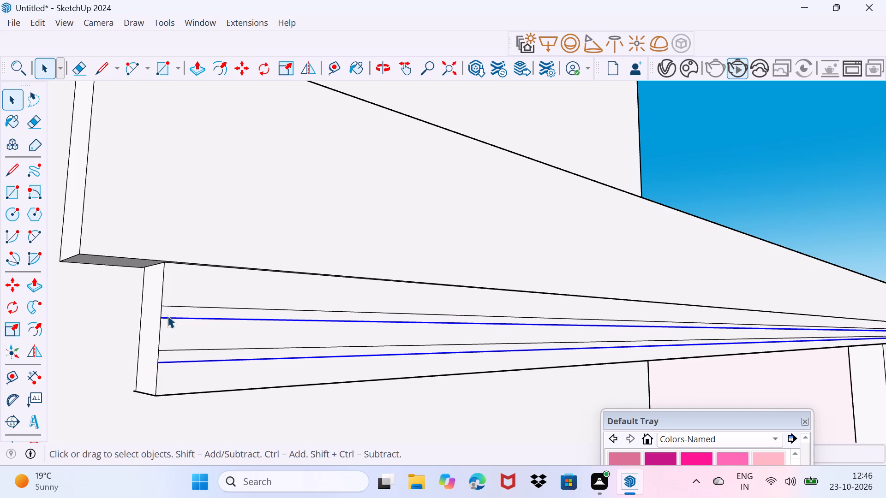
pyautogui.moveTo(187, 353); pyautogui.dragTo(199, 337)
pyautogui.scroll(2, 187, 311)
pyautogui.scroll(-3, 182, 314)
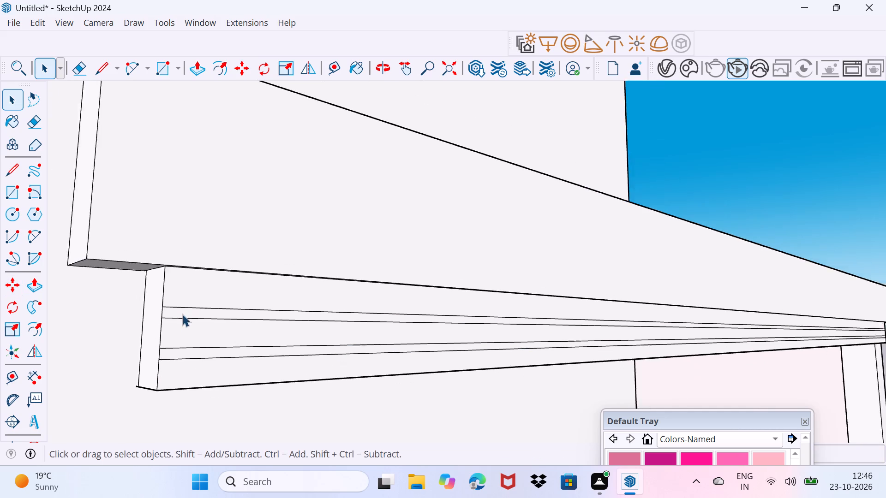
# Push/Pull the beam's underside slightly downward along its full length.
pyautogui.scroll(-5, 182, 314)
pyautogui.moveTo(497, 314); pyautogui.dragTo(323, 350, button='middle')
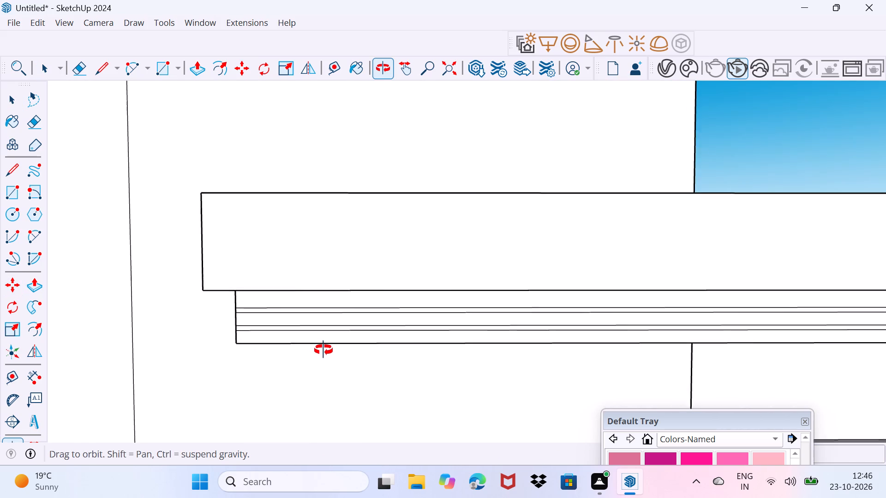
pyautogui.moveTo(323, 350); pyautogui.dragTo(342, 350, button='middle')
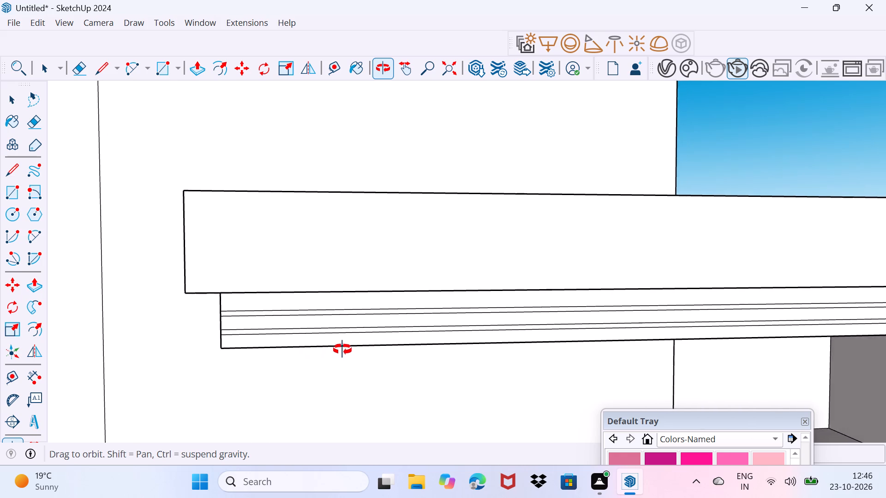
pyautogui.moveTo(342, 350); pyautogui.dragTo(549, 272, button='middle')
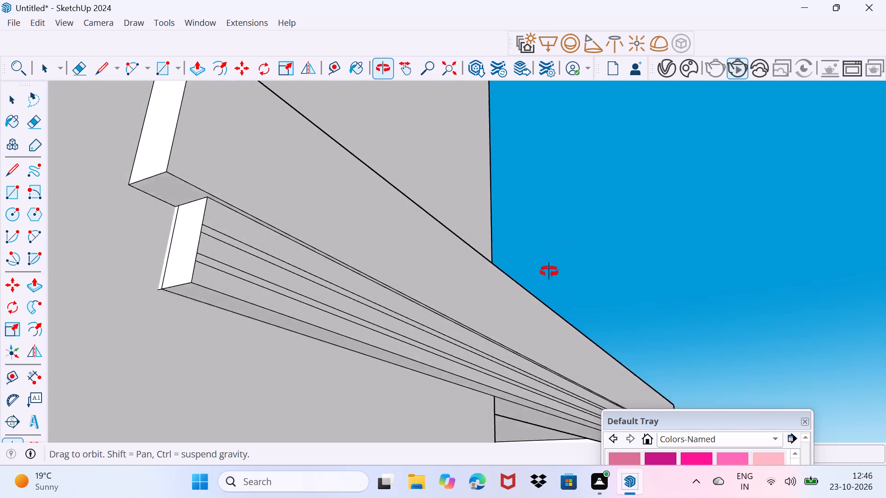
pyautogui.moveTo(549, 272); pyautogui.dragTo(458, 256, button='middle')
pyautogui.click(350, 356)
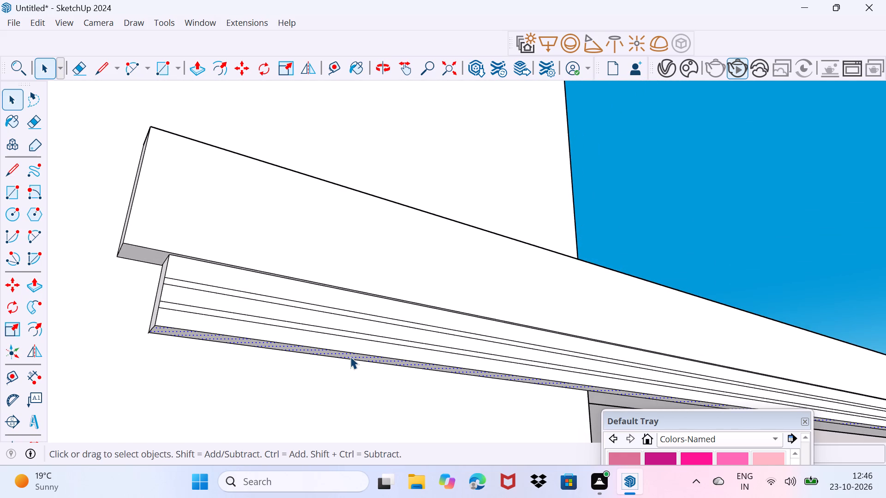
pyautogui.press('p')
pyautogui.click(350, 356)
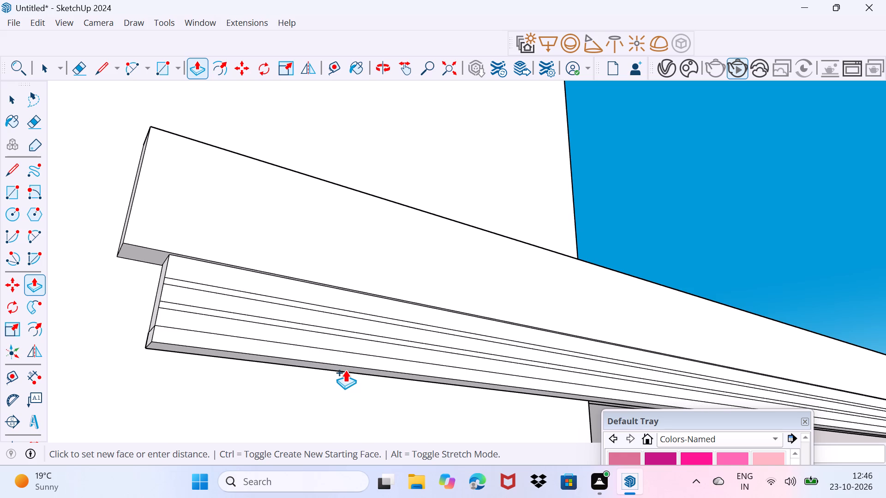
pyautogui.click(345, 370)
pyautogui.press('space')
pyautogui.moveTo(326, 374); pyautogui.dragTo(361, 341)
# Erase the seam across the beam's end face and the short leftover edge beside it at the wall.
pyautogui.scroll(-3, 357, 336)
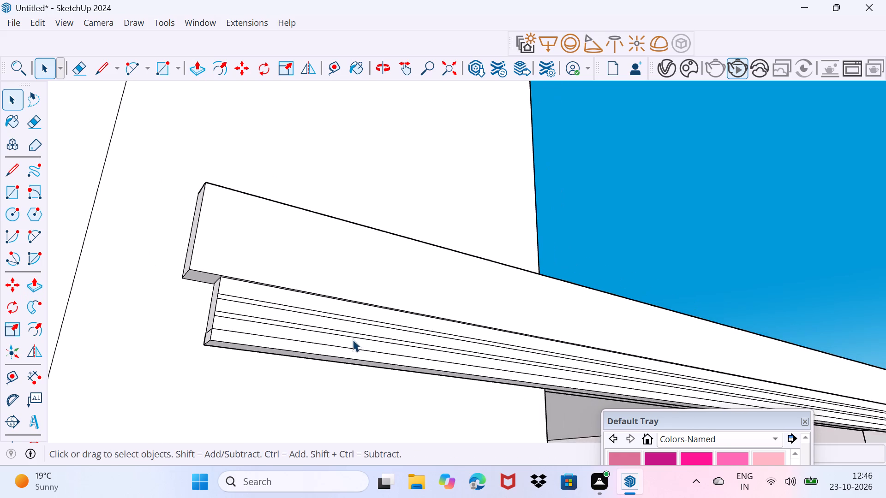
pyautogui.moveTo(353, 339); pyautogui.dragTo(433, 392, button='middle')
pyautogui.scroll(2, 265, 399)
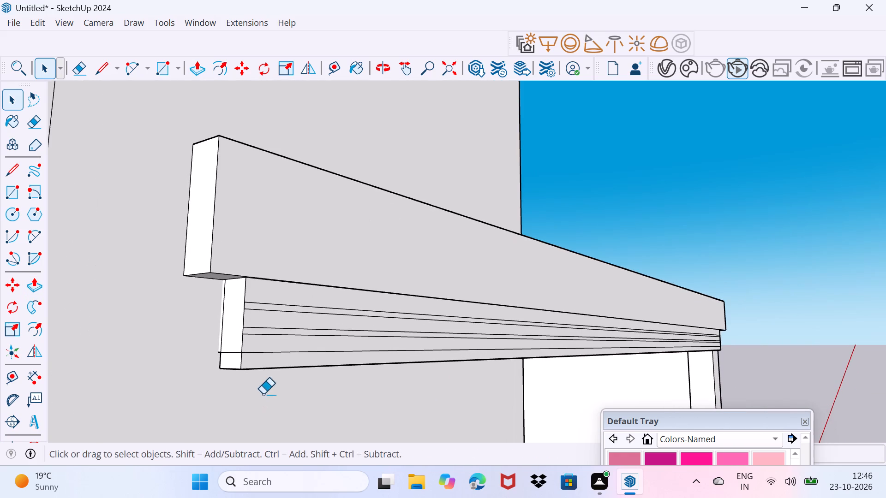
pyautogui.press('e')
pyautogui.click(235, 354)
pyautogui.scroll(5, 222, 361)
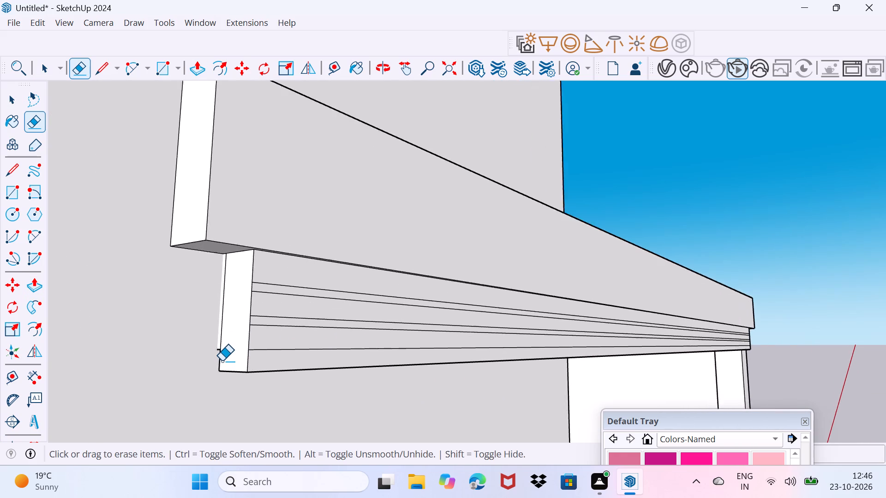
pyautogui.scroll(12, 222, 361)
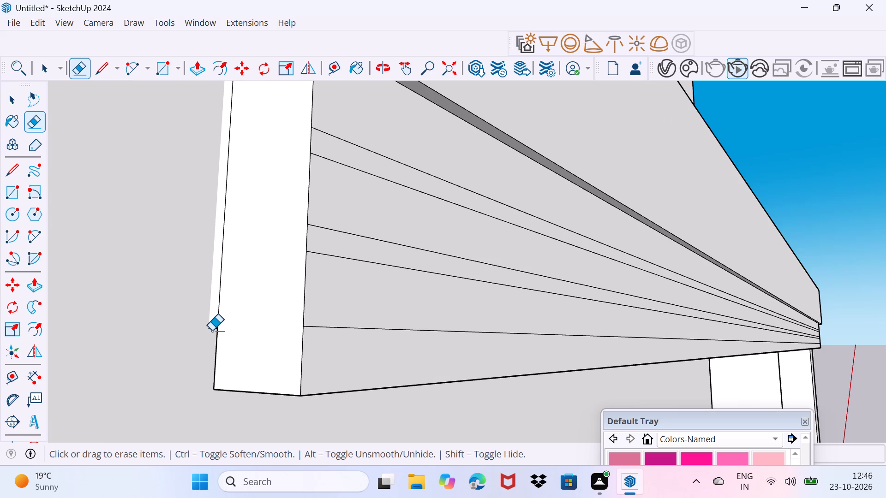
pyautogui.click(212, 331)
pyautogui.scroll(-4, 201, 319)
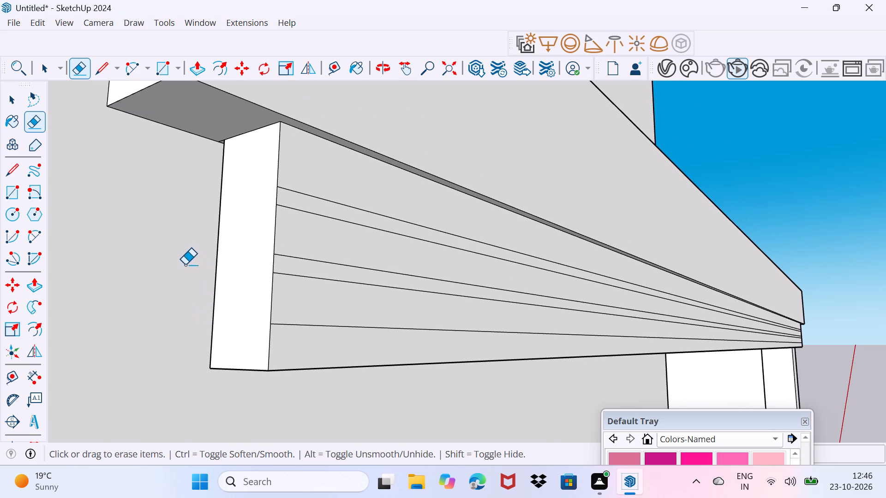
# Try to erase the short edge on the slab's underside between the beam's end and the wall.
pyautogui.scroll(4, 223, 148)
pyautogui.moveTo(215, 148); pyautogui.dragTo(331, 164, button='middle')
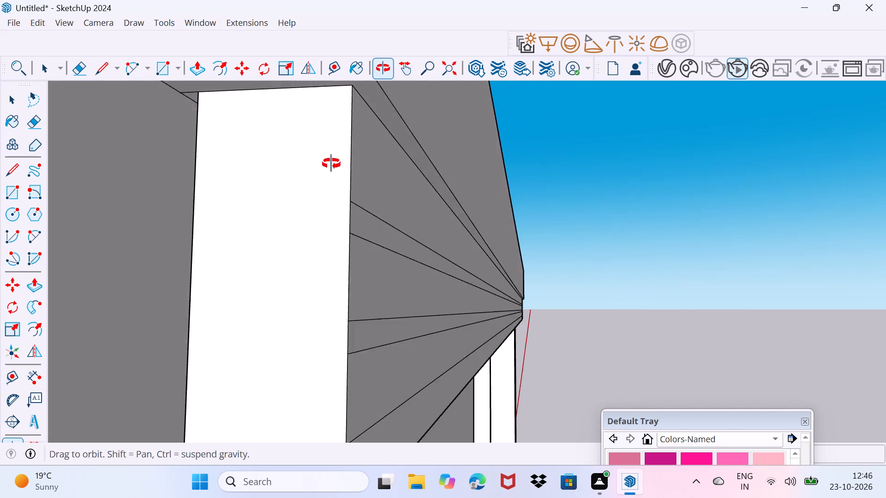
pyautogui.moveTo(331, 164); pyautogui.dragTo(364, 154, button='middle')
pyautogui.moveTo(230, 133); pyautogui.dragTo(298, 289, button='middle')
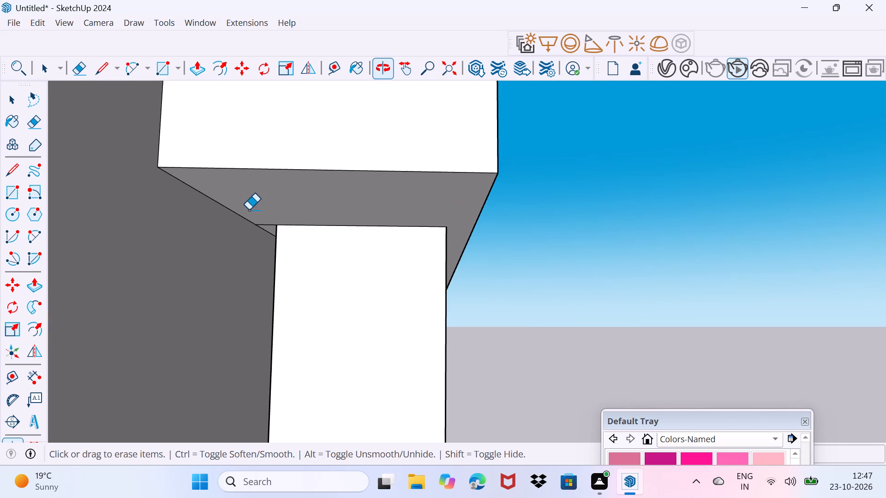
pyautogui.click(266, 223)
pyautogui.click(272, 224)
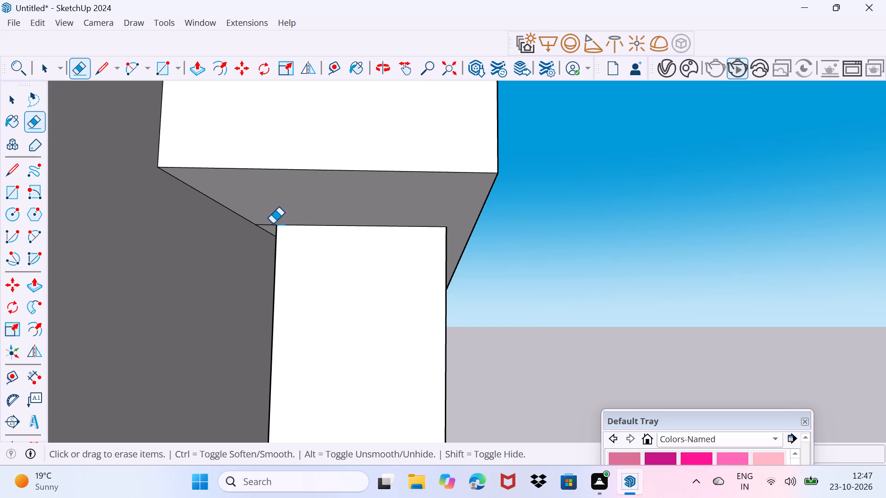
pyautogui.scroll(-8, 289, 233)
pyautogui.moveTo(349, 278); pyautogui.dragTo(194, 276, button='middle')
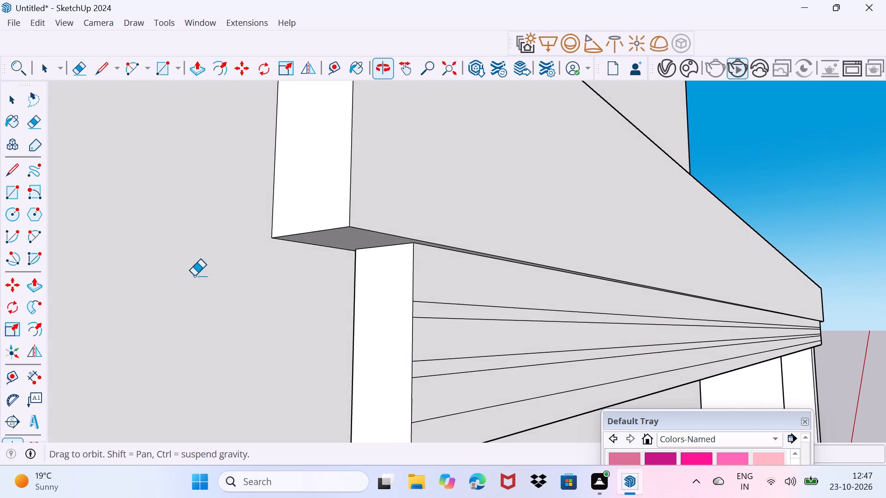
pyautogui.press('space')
# Copy the lowest horizontal line on the beam's front face 0.5" downward to form a third groove strip.
pyautogui.moveTo(453, 382); pyautogui.dragTo(305, 260, button='middle')
pyautogui.scroll(2, 320, 302)
pyautogui.click(242, 286)
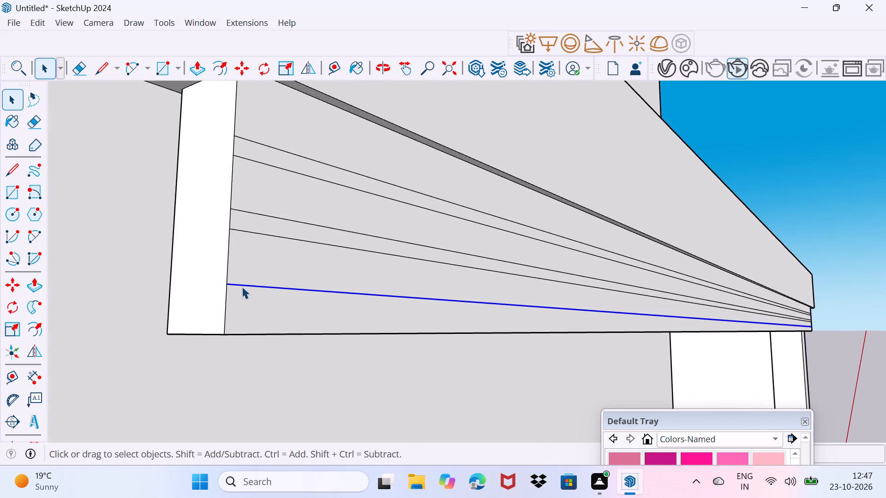
pyautogui.press('m')
pyautogui.click(224, 283)
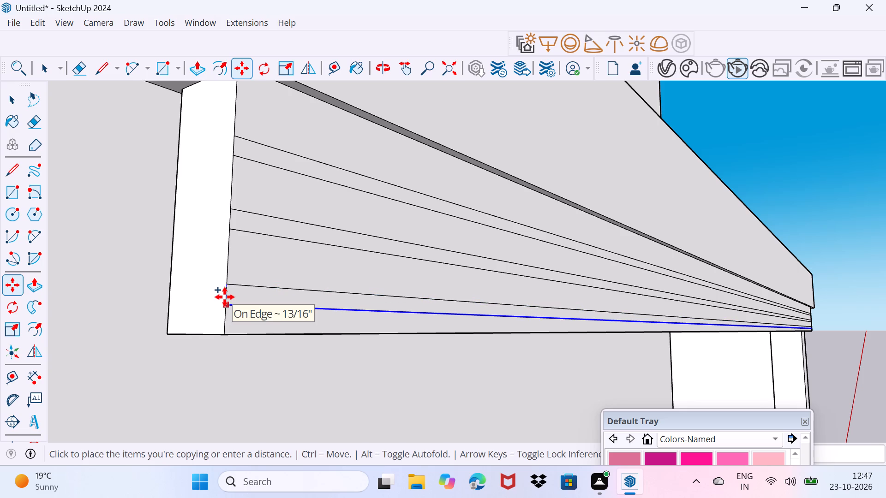
pyautogui.write('0.5"')
pyautogui.press('Return')
pyautogui.press('space')
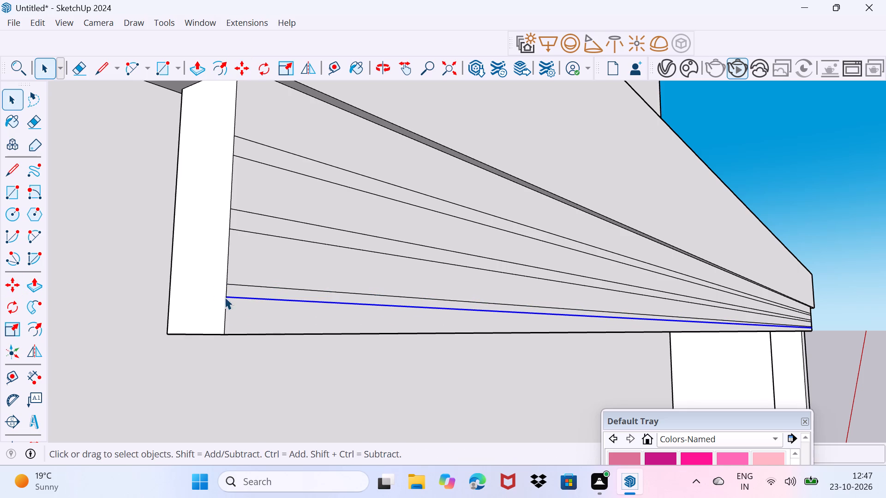
pyautogui.moveTo(253, 292); pyautogui.dragTo(262, 269)
# Paint the four wide bands on the beam's front face with dark grey from Colors-Named, leaving the narrow groove strips unpainted.
pyautogui.moveTo(672, 427); pyautogui.dragTo(709, 243)
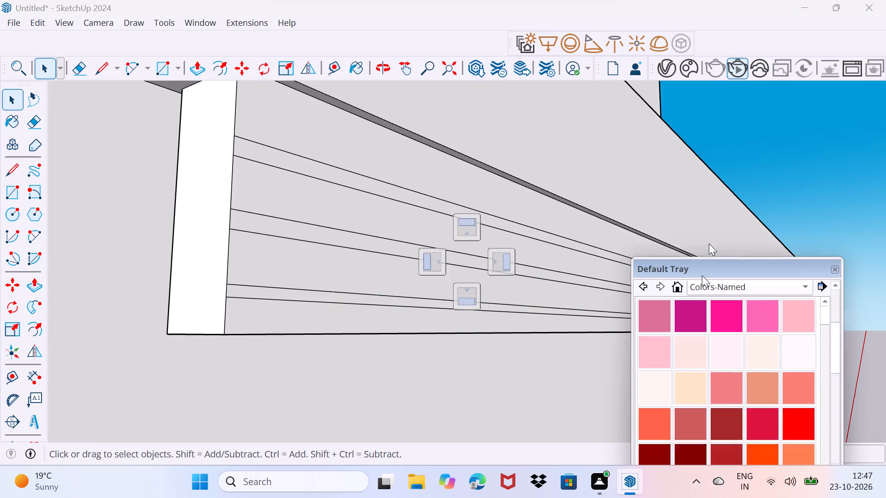
pyautogui.moveTo(709, 243); pyautogui.dragTo(711, 206)
pyautogui.scroll(-20, 712, 358)
pyautogui.middleClick(722, 371)
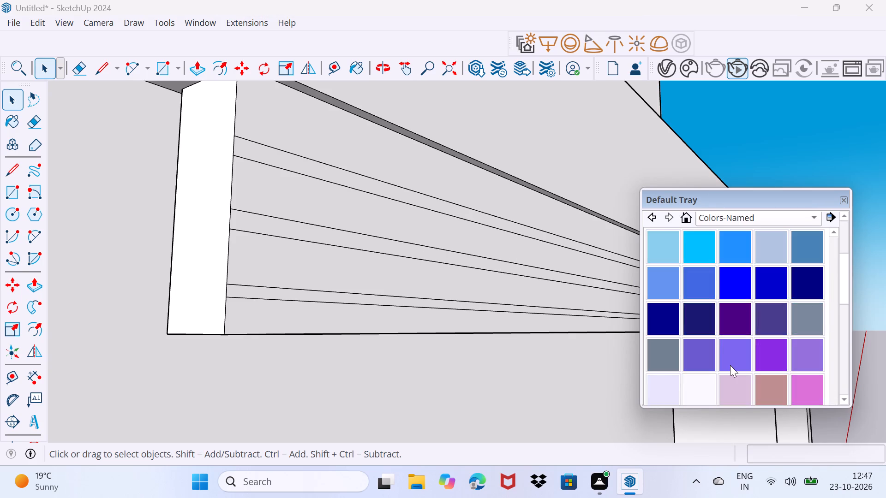
pyautogui.scroll(-8, 730, 365)
pyautogui.scroll(2, 760, 338)
pyautogui.click(806, 280)
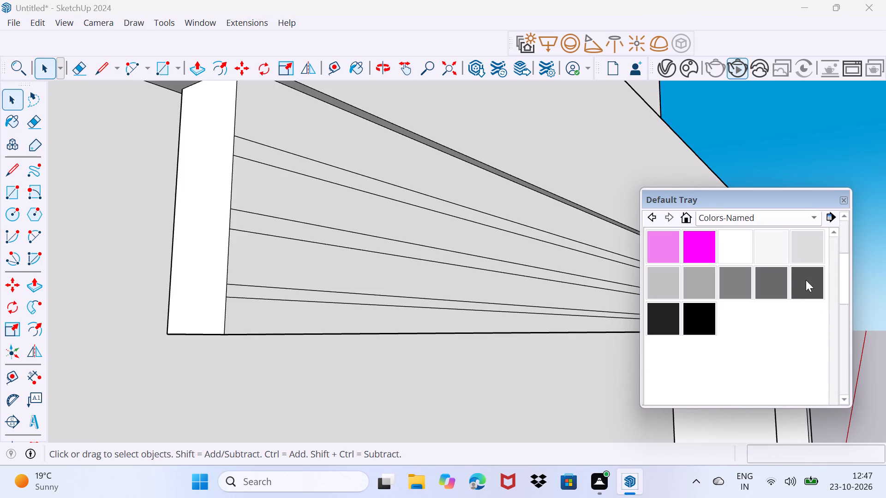
pyautogui.moveTo(772, 196); pyautogui.dragTo(610, 454)
pyautogui.click(334, 277)
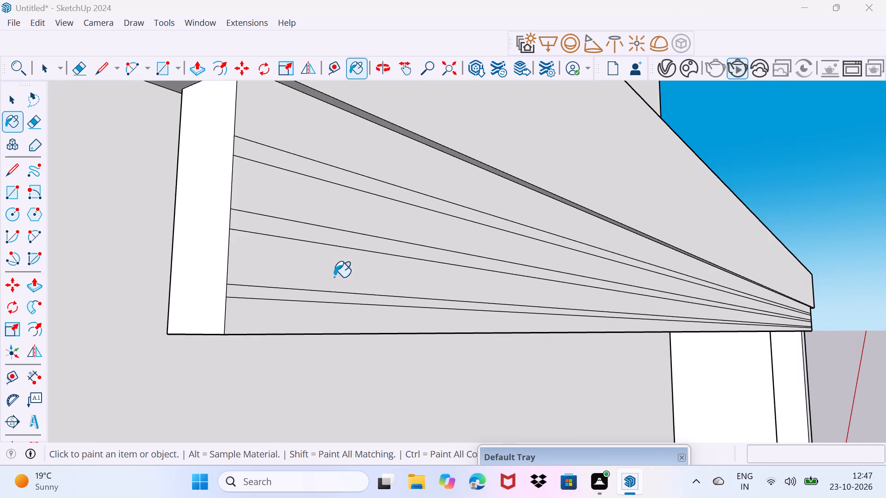
pyautogui.click(322, 326)
pyautogui.click(310, 207)
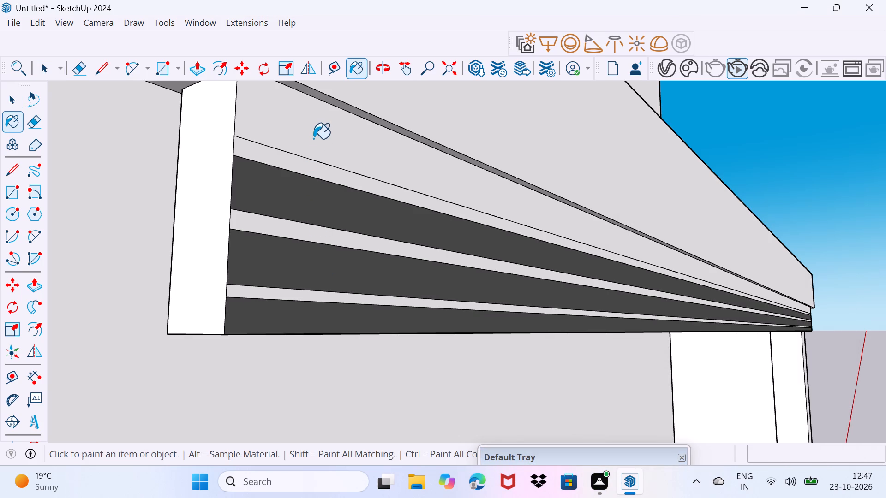
pyautogui.click(313, 139)
# Paint the beam's end face, its underside and the underside of the slab above it in the same dark grey.
pyautogui.moveTo(329, 165); pyautogui.dragTo(282, 236, button='middle')
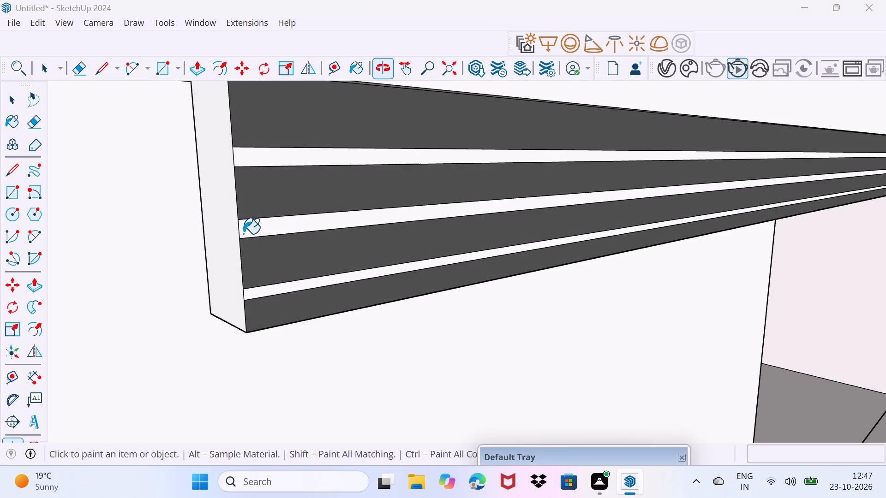
pyautogui.click(225, 231)
pyautogui.moveTo(337, 294); pyautogui.dragTo(338, 123, button='middle')
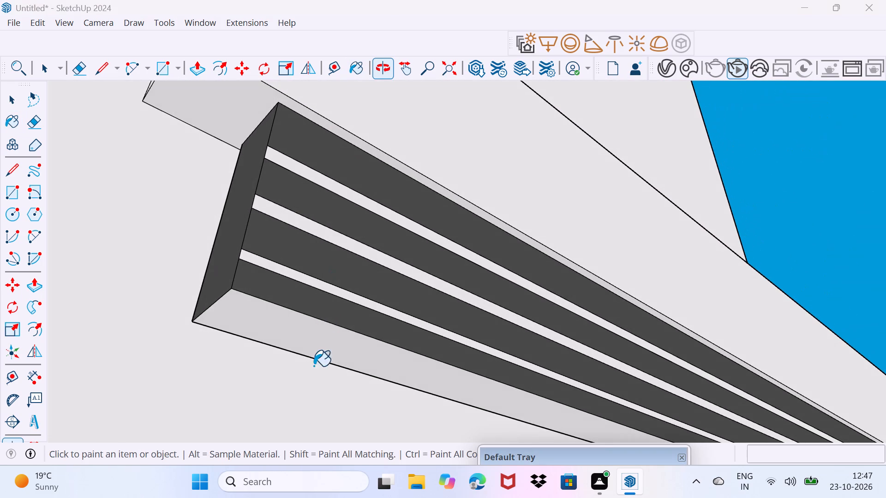
pyautogui.click(320, 338)
pyautogui.click(246, 109)
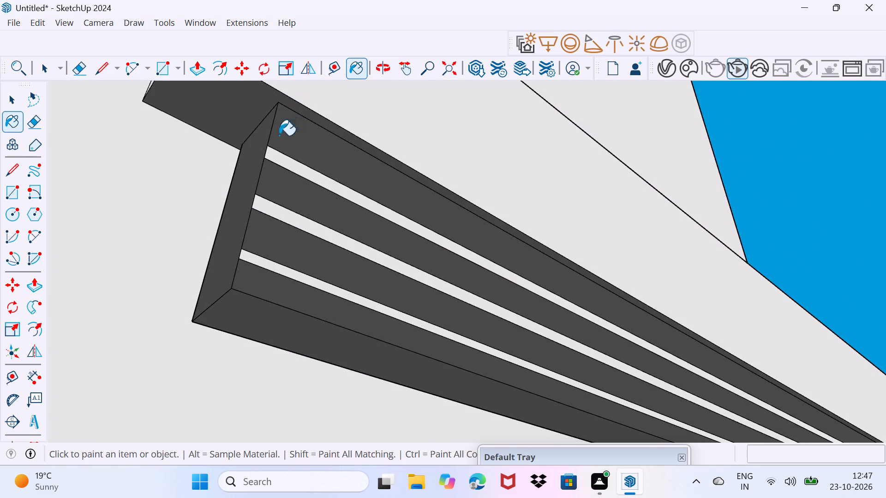
pyautogui.scroll(-6, 238, 144)
pyautogui.moveTo(229, 184); pyautogui.dragTo(211, 289, button='middle')
pyautogui.scroll(-6, 211, 289)
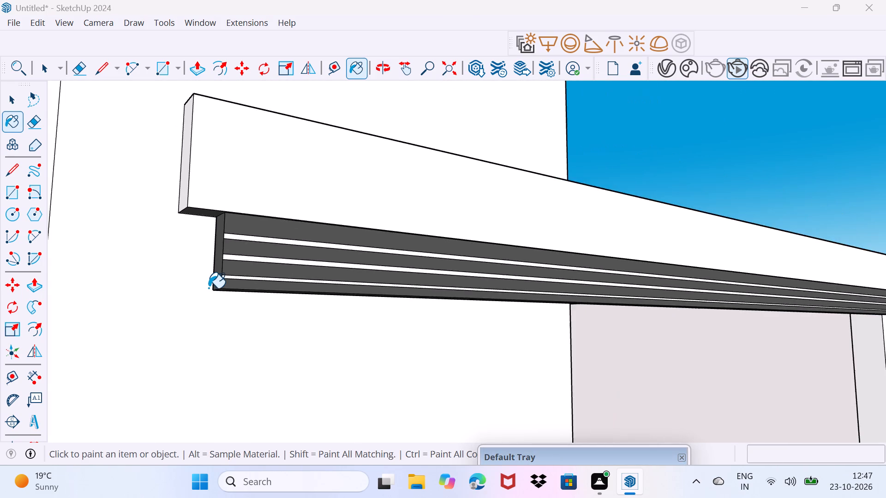
pyautogui.scroll(-11, 209, 288)
pyautogui.moveTo(209, 288); pyautogui.dragTo(119, 320, button='middle')
pyautogui.press('space')
# Push/Pull the end face of the lower ledge at the top of the tower outward about 1' 6 9/16".
pyautogui.scroll(-9, 190, 275)
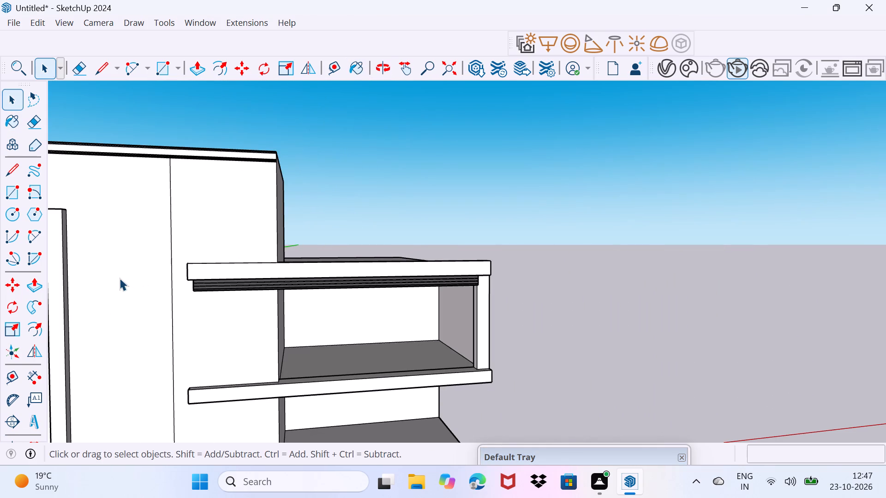
pyautogui.keyDown('shift'); pyautogui.moveTo(120, 278); pyautogui.dragTo(238, 264, button='middle'); pyautogui.keyUp('shift')
pyautogui.moveTo(343, 208); pyautogui.dragTo(69, 256, button='middle')
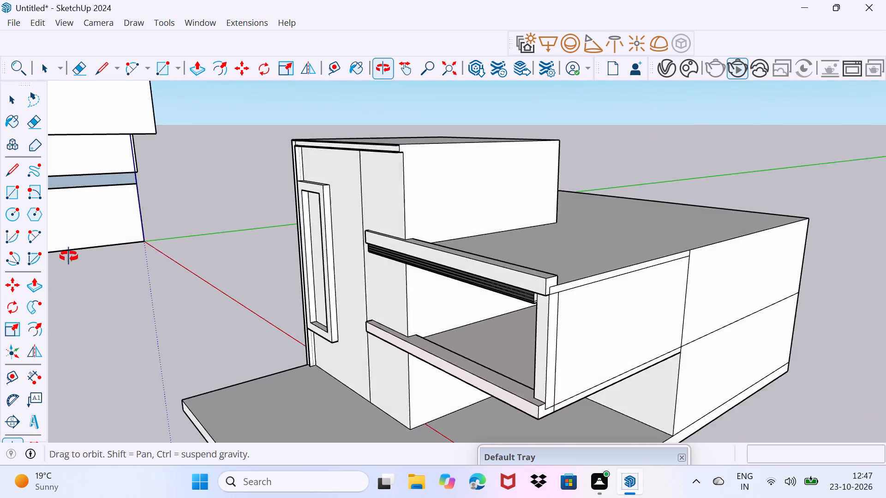
pyautogui.moveTo(69, 256); pyautogui.dragTo(68, 256, button='middle')
pyautogui.scroll(3, 368, 156)
pyautogui.scroll(9, 455, 150)
pyautogui.scroll(4, 336, 171)
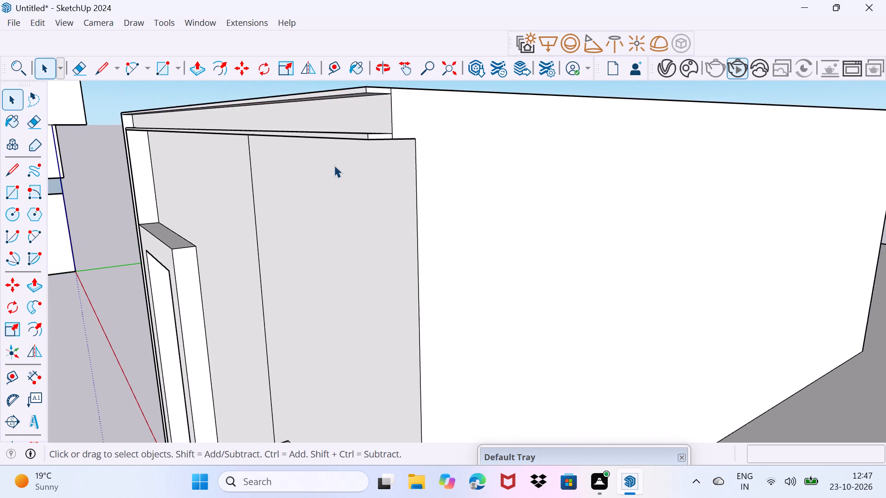
pyautogui.moveTo(383, 142); pyautogui.dragTo(308, 175, button='middle')
pyautogui.scroll(2, 366, 142)
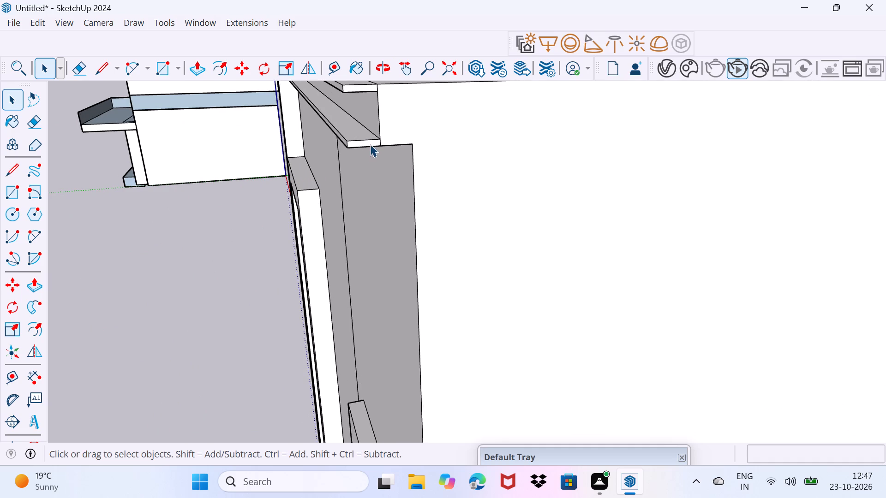
pyautogui.click(370, 144)
pyautogui.click(370, 142)
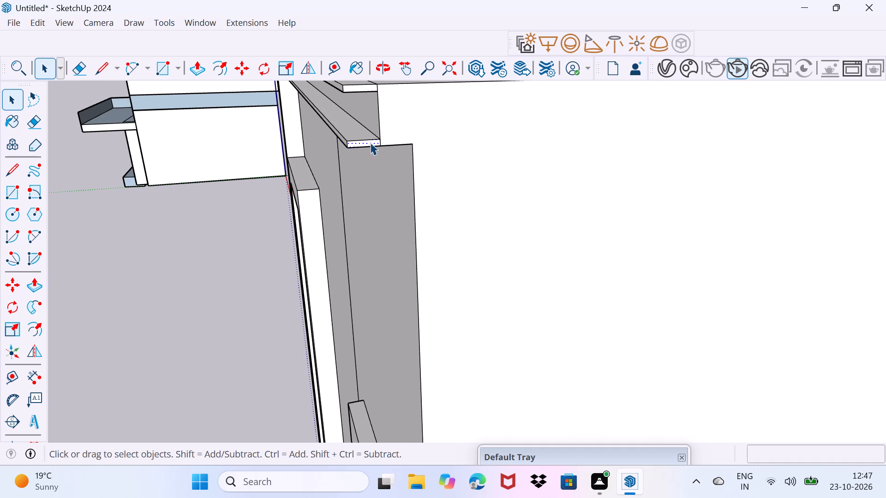
pyautogui.press('p')
pyautogui.click(370, 142)
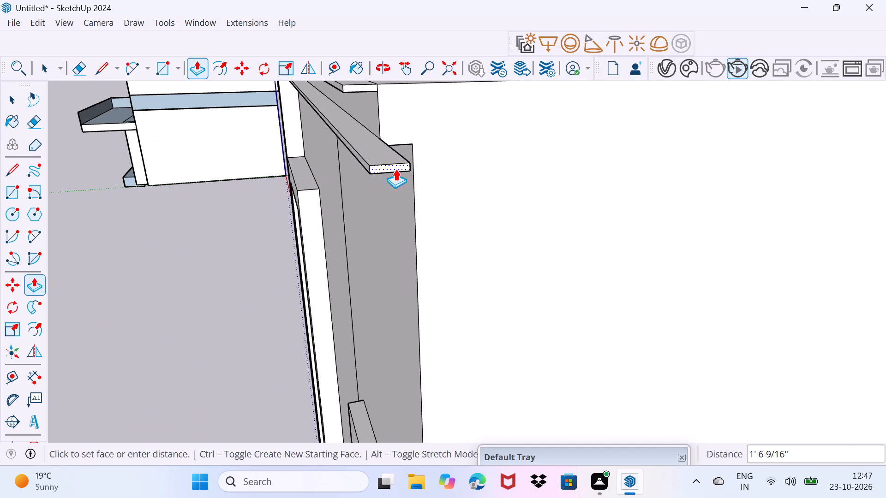
pyautogui.click(395, 169)
pyautogui.moveTo(408, 132); pyautogui.dragTo(376, 148, button='middle')
pyautogui.press('space')
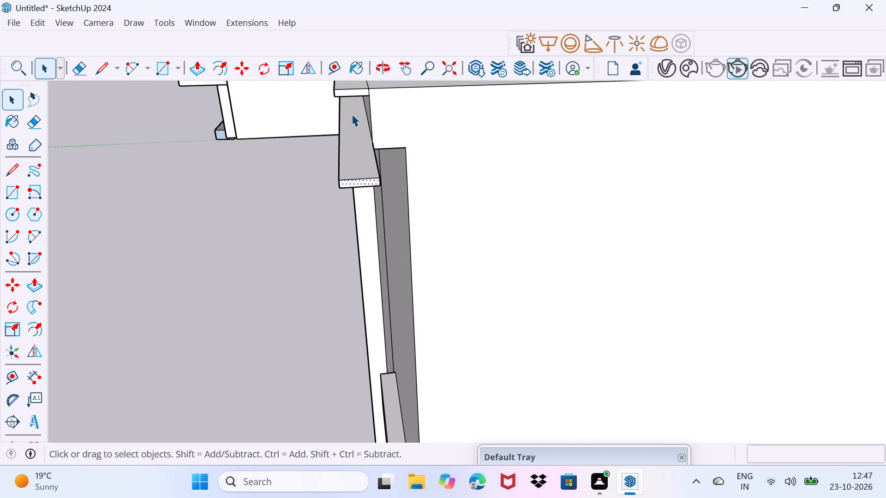
# Push/Pull the end face of the upper ledge about 1' 6 9/16" to align with the lower ledge's end.
pyautogui.click(360, 91)
pyautogui.click(359, 92)
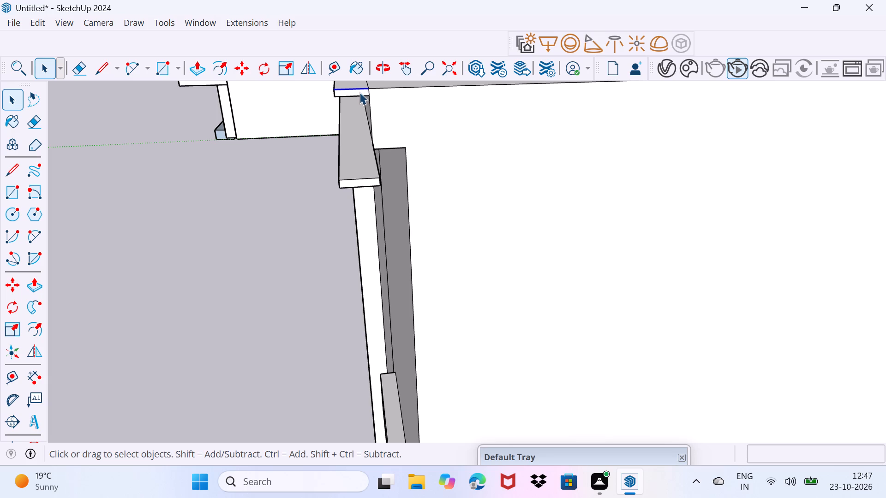
pyautogui.press('p')
pyautogui.click(359, 92)
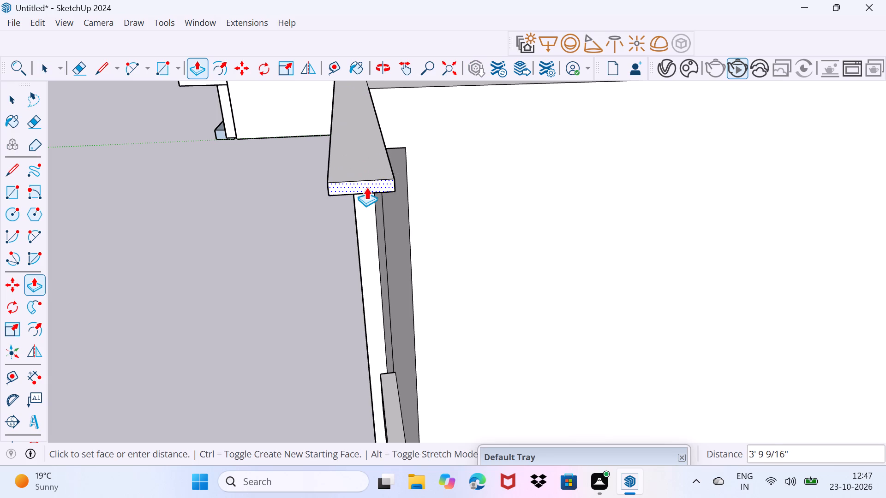
pyautogui.moveTo(365, 173); pyautogui.dragTo(414, 118, button='middle')
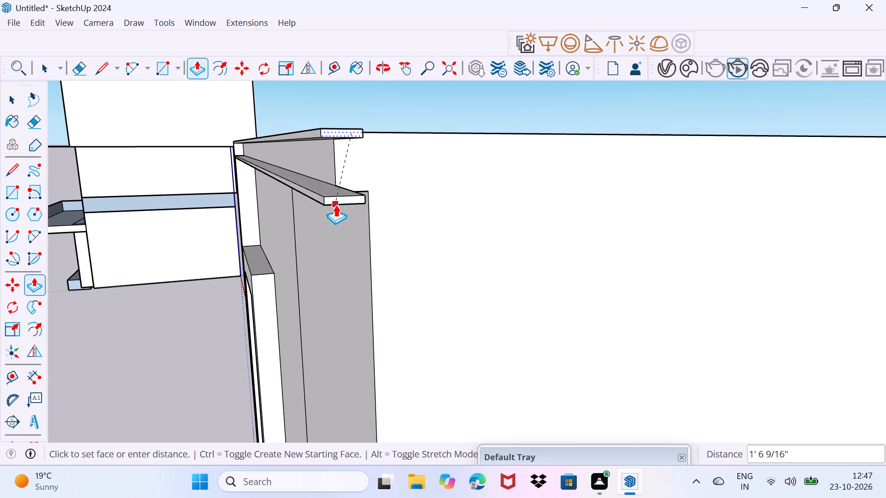
pyautogui.click(335, 205)
# Draw a line about 22' 6 3/8" long across the top block's side wall, from the lower ledge's corner to the far vertical edge.
pyautogui.scroll(2, 335, 205)
pyautogui.moveTo(442, 160); pyautogui.dragTo(275, 167, button='middle')
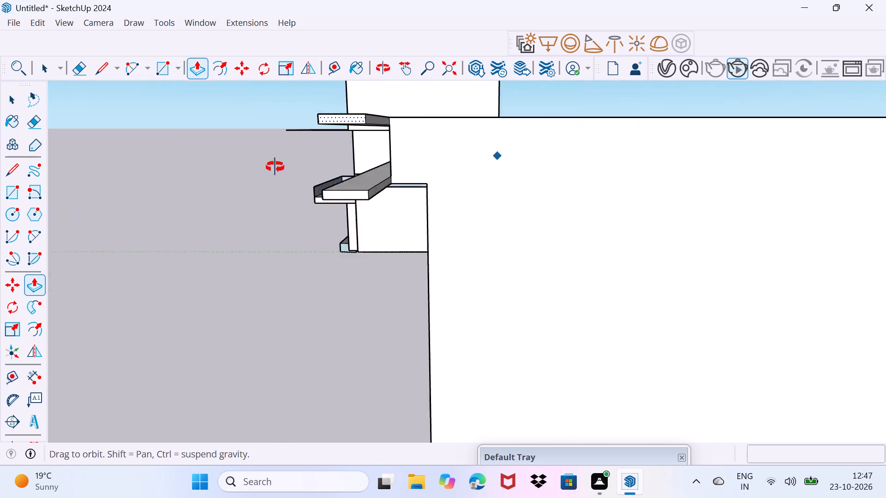
pyautogui.moveTo(275, 167); pyautogui.dragTo(203, 167, button='middle')
pyautogui.scroll(2, 440, 100)
pyautogui.scroll(-3, 458, 127)
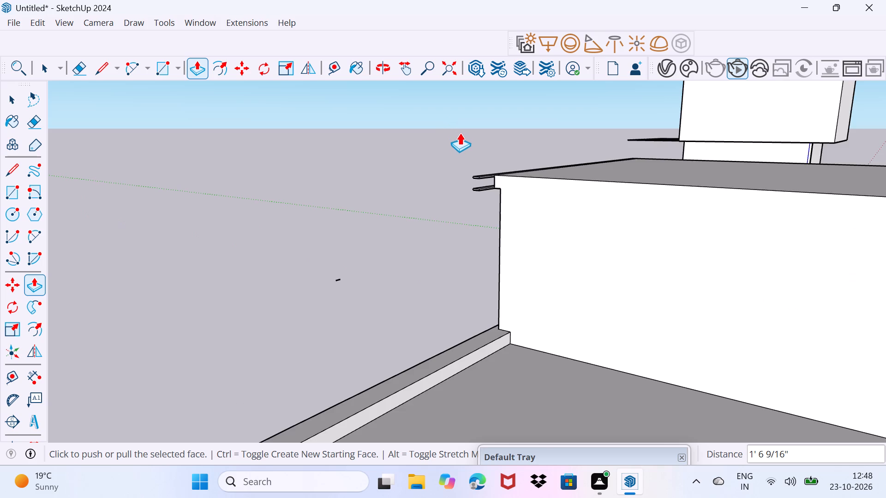
pyautogui.scroll(-2, 459, 131)
pyautogui.moveTo(480, 204); pyautogui.dragTo(564, 205, button='middle')
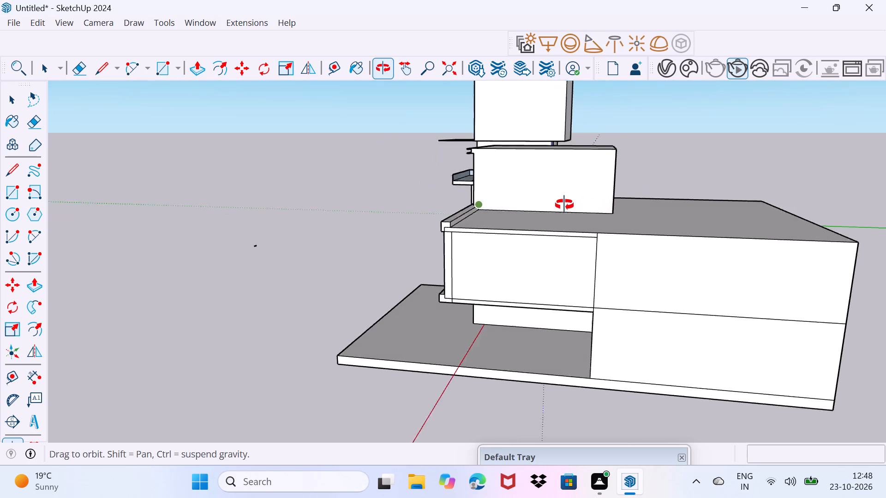
pyautogui.moveTo(564, 205); pyautogui.dragTo(563, 205, button='middle')
pyautogui.scroll(14, 495, 154)
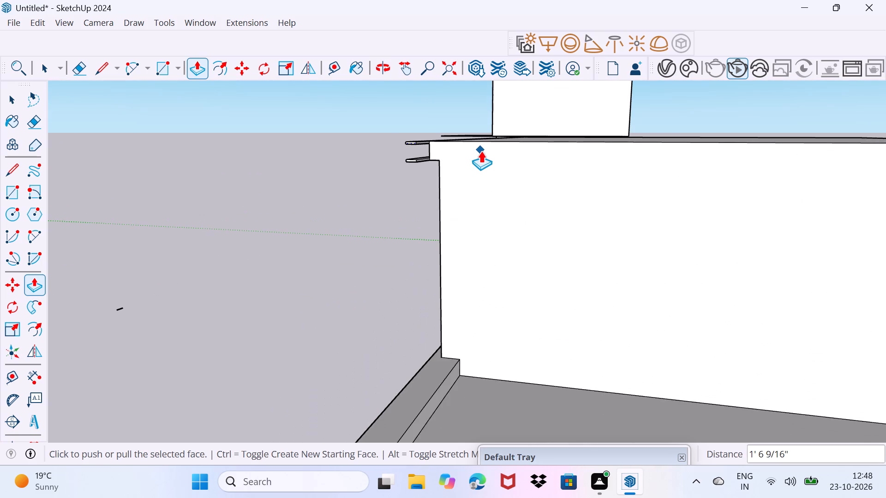
pyautogui.press('space')
pyautogui.write('l')
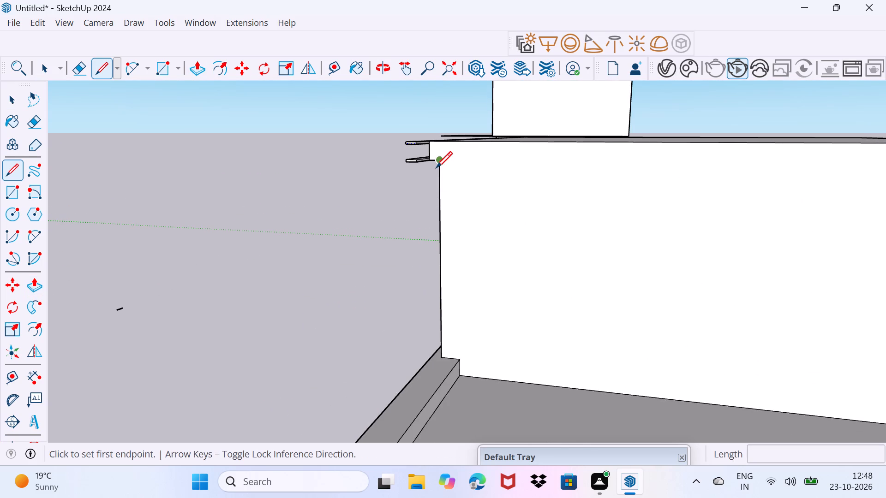
pyautogui.click(438, 163)
pyautogui.scroll(-3, 564, 165)
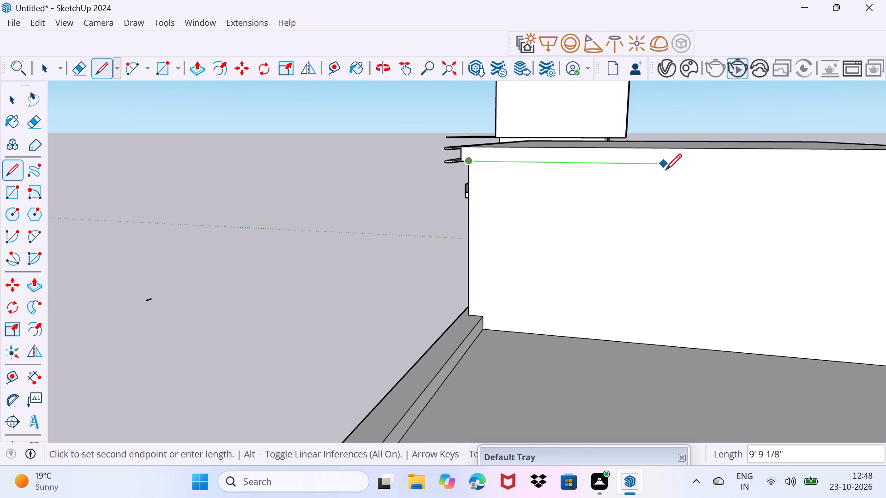
pyautogui.keyDown('shift'); pyautogui.moveTo(647, 169); pyautogui.dragTo(367, 175, button='middle'); pyautogui.keyUp('shift')
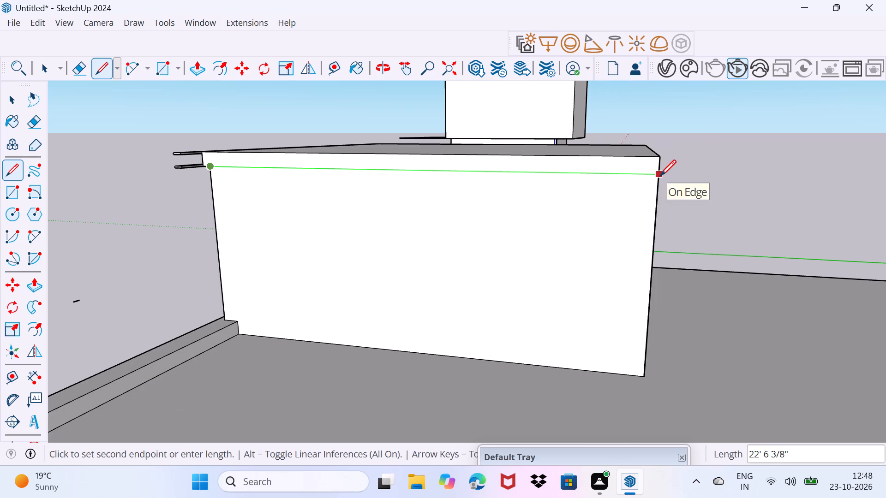
pyautogui.click(660, 176)
pyautogui.press('space')
# Draw a small rectangle about 2 1/2" by 1" on the lower ledge's side face, where it meets the top block's corner.
pyautogui.scroll(3, 177, 172)
pyautogui.scroll(-2, 231, 158)
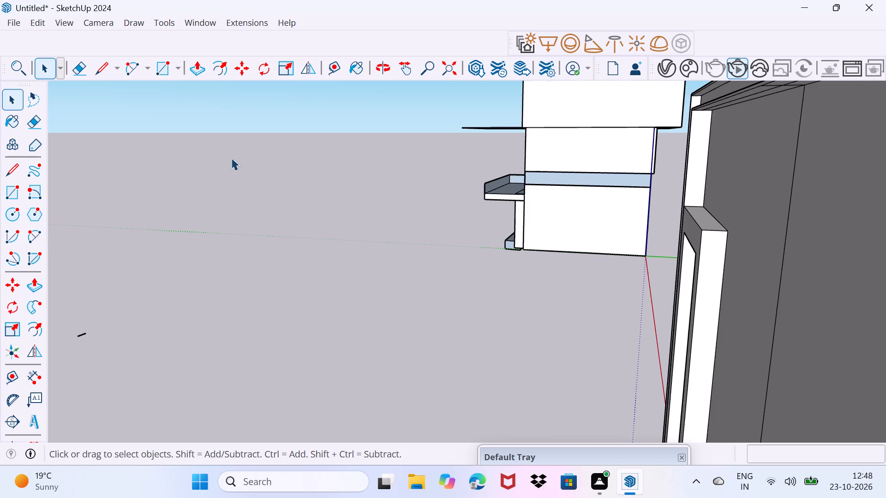
pyautogui.scroll(-4, 570, 113)
pyautogui.moveTo(693, 128); pyautogui.dragTo(635, 131, button='middle')
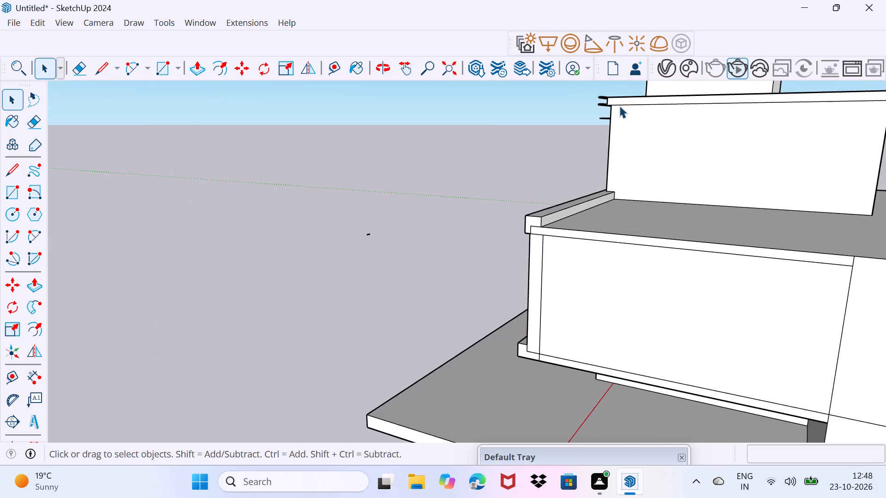
pyautogui.scroll(3, 619, 105)
pyautogui.moveTo(620, 106); pyautogui.dragTo(451, 128, button='middle')
pyautogui.scroll(2, 553, 109)
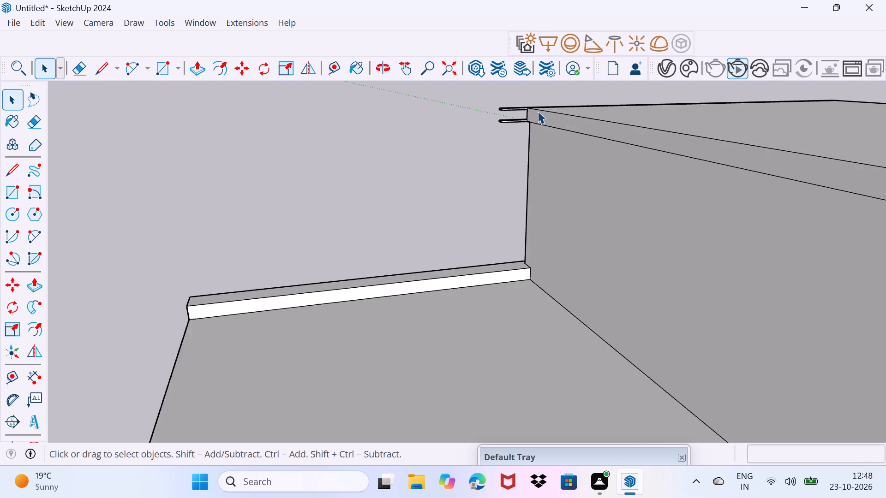
pyautogui.scroll(17, 538, 111)
pyautogui.scroll(4, 510, 126)
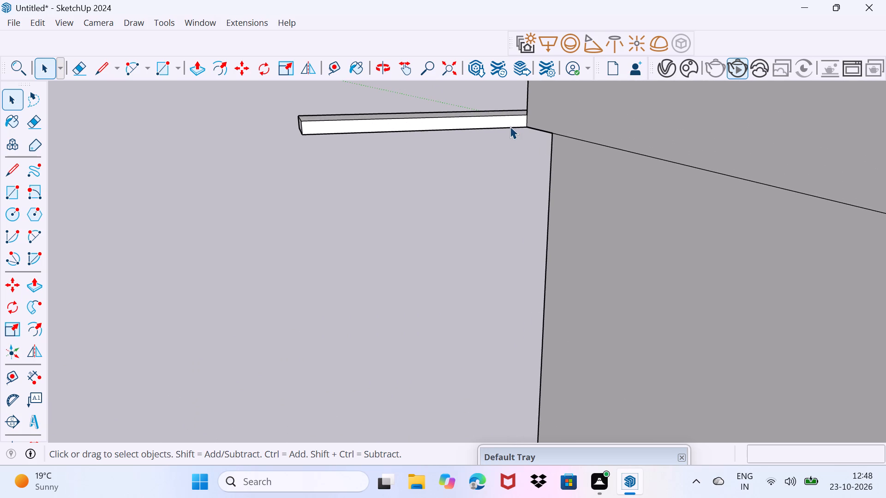
pyautogui.moveTo(506, 125); pyautogui.dragTo(518, 130, button='middle')
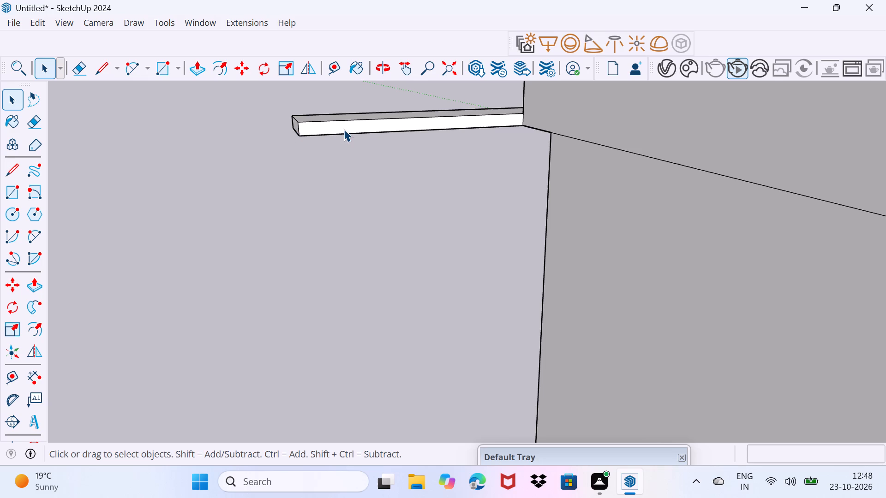
pyautogui.press('r')
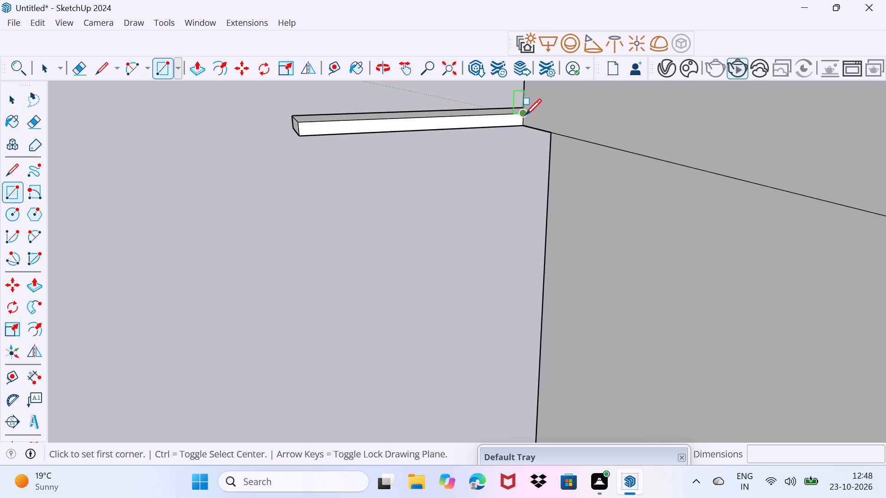
pyautogui.click(525, 115)
pyautogui.scroll(7, 501, 131)
pyautogui.scroll(-11, 501, 131)
pyautogui.scroll(1, 501, 130)
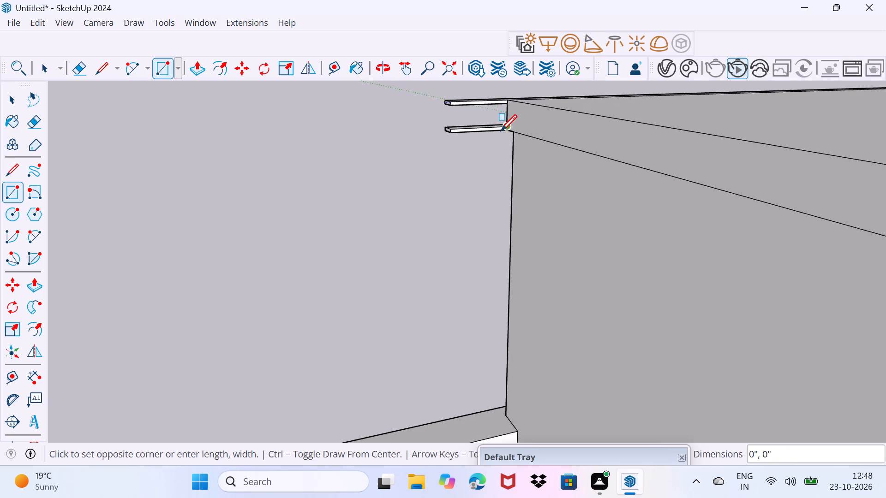
pyautogui.scroll(3, 501, 130)
pyautogui.moveTo(501, 130); pyautogui.dragTo(521, 112, button='middle')
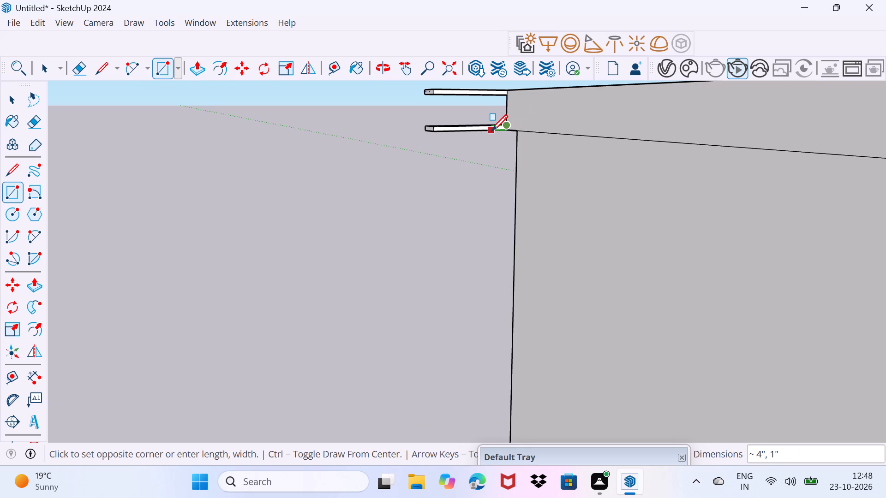
pyautogui.scroll(4, 491, 130)
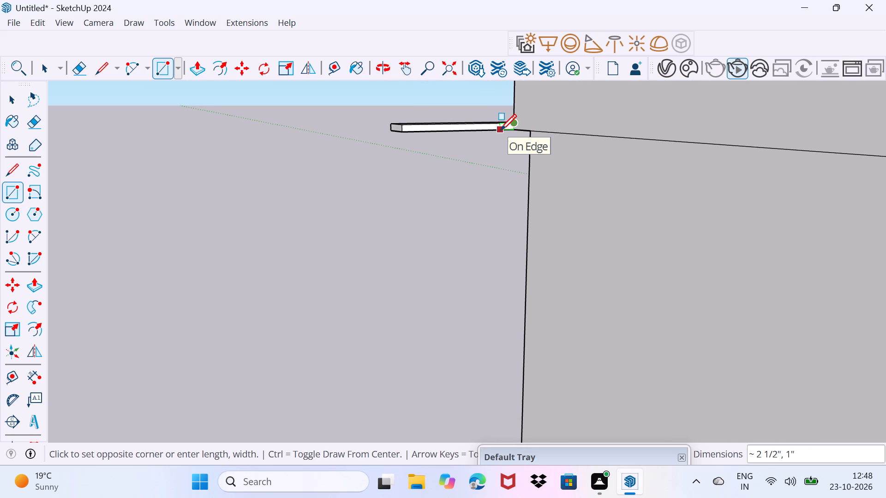
pyautogui.click(500, 130)
# Draw a matching rectangle about 3 1/8" by 1" on the upper ledge's side face at the block's corner.
pyautogui.scroll(3, 495, 115)
pyautogui.scroll(-4, 495, 115)
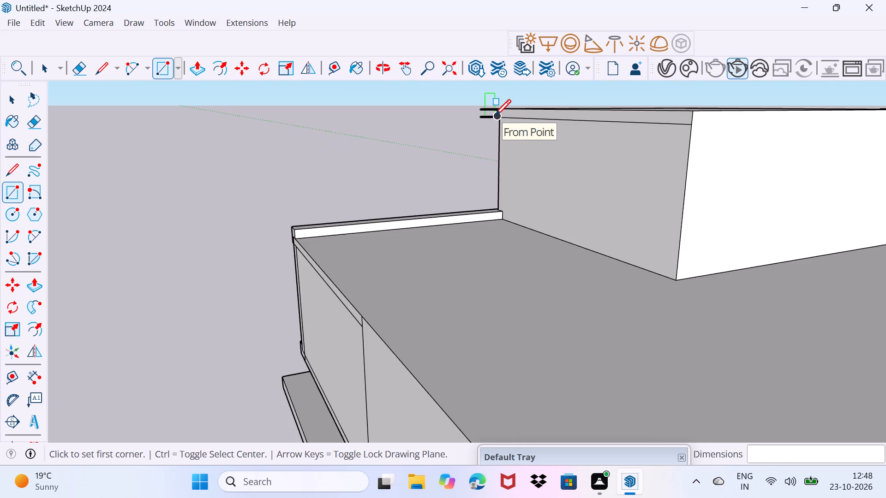
pyautogui.scroll(-1, 495, 115)
pyautogui.moveTo(495, 115); pyautogui.dragTo(515, 196, button='middle')
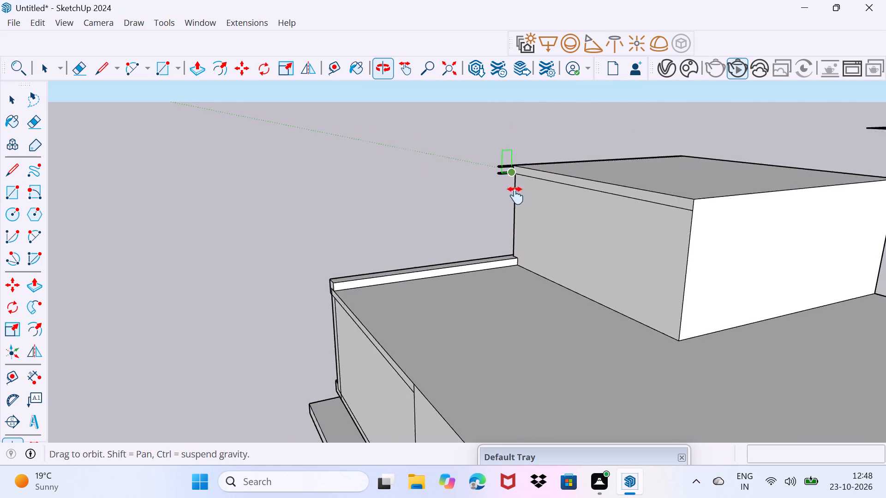
pyautogui.moveTo(515, 196); pyautogui.dragTo(515, 202, button='middle')
pyautogui.scroll(3, 509, 184)
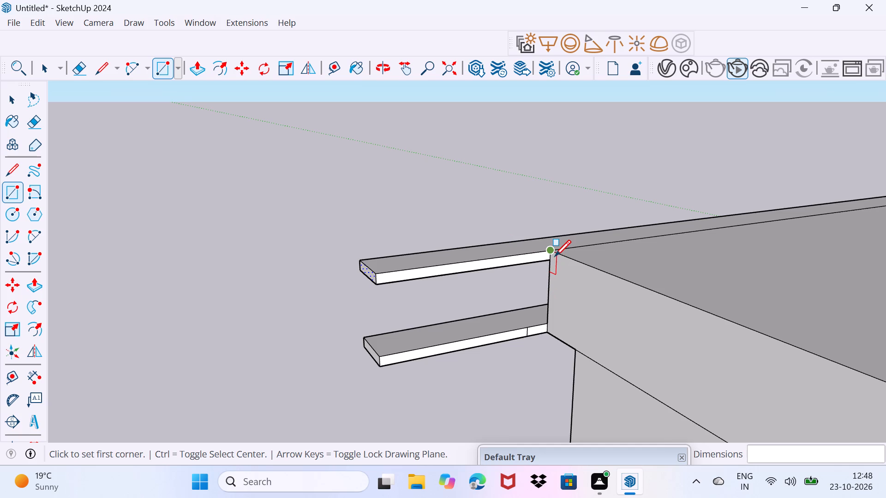
pyautogui.click(552, 254)
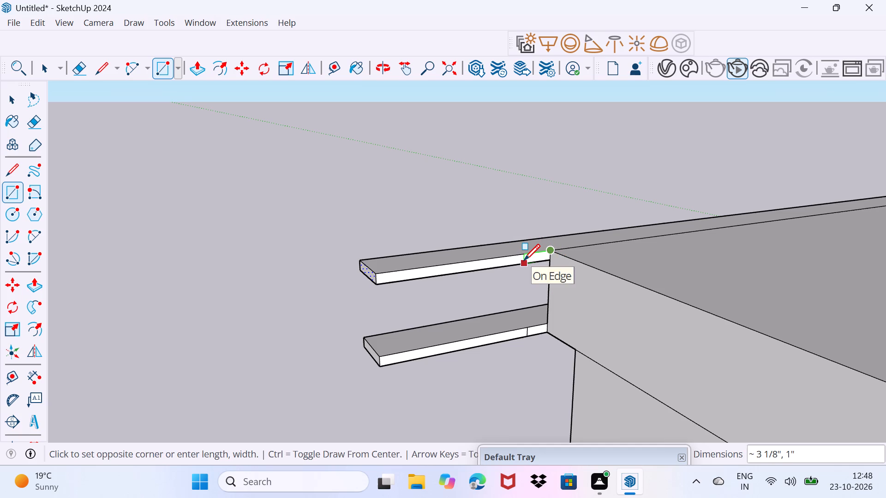
pyautogui.click(524, 260)
pyautogui.press('space')
# Push/Pull the upper ledge's end face back about 1' 3 7/16" to the edge of its small rectangle.
pyautogui.scroll(2, 335, 285)
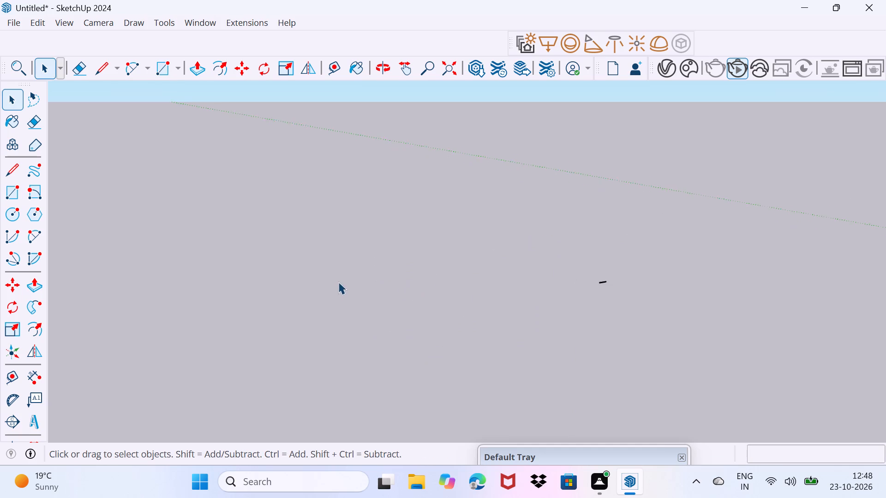
pyautogui.scroll(1, 338, 282)
pyautogui.scroll(-4, 348, 280)
pyautogui.scroll(4, 385, 268)
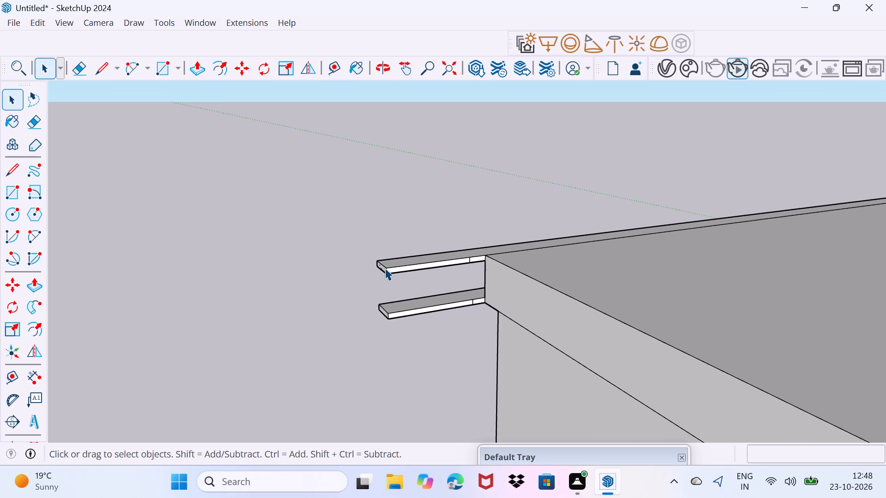
pyautogui.scroll(4, 385, 268)
pyautogui.click(383, 268)
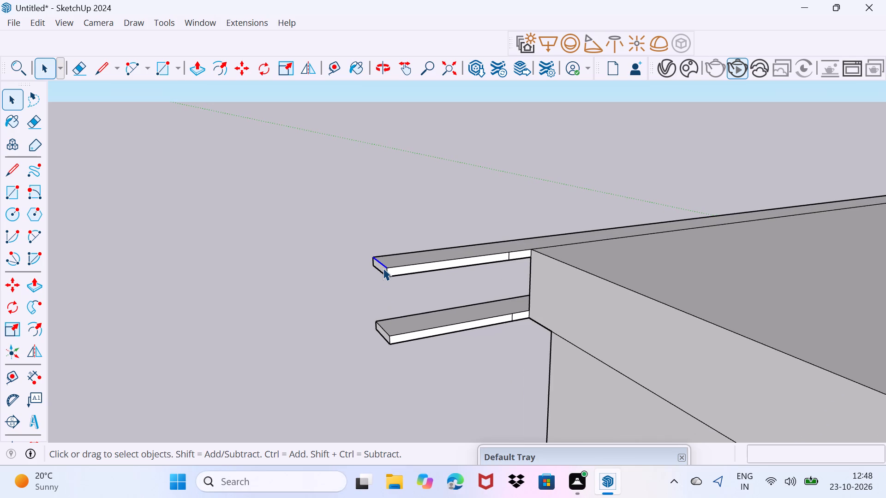
pyautogui.click(382, 270)
pyautogui.click(382, 270)
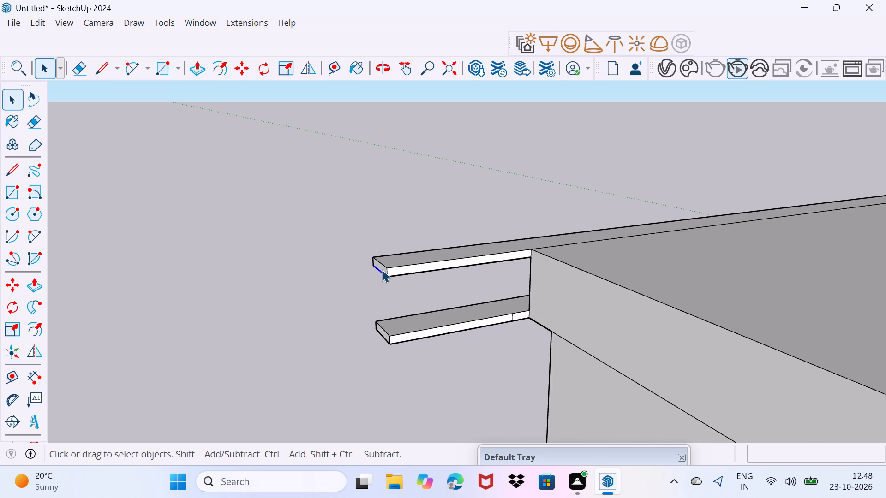
pyautogui.click(383, 267)
pyautogui.scroll(3, 382, 272)
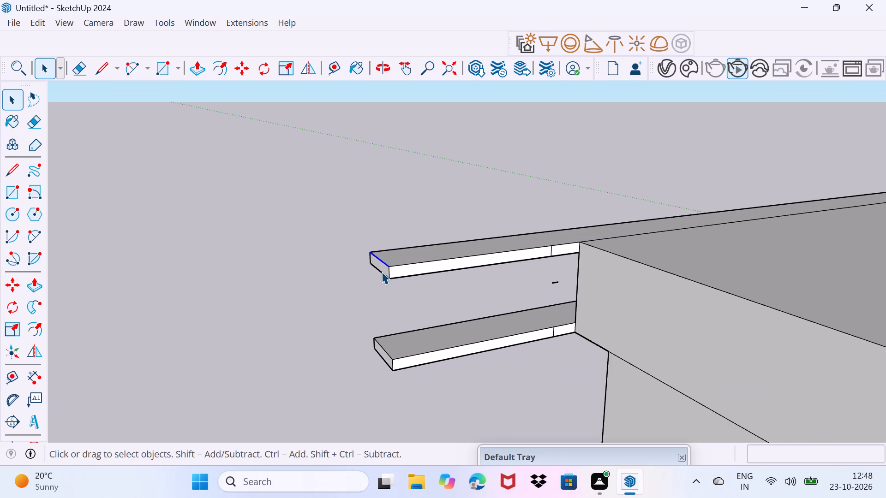
pyautogui.click(382, 269)
pyautogui.click(382, 269)
pyautogui.scroll(2, 382, 268)
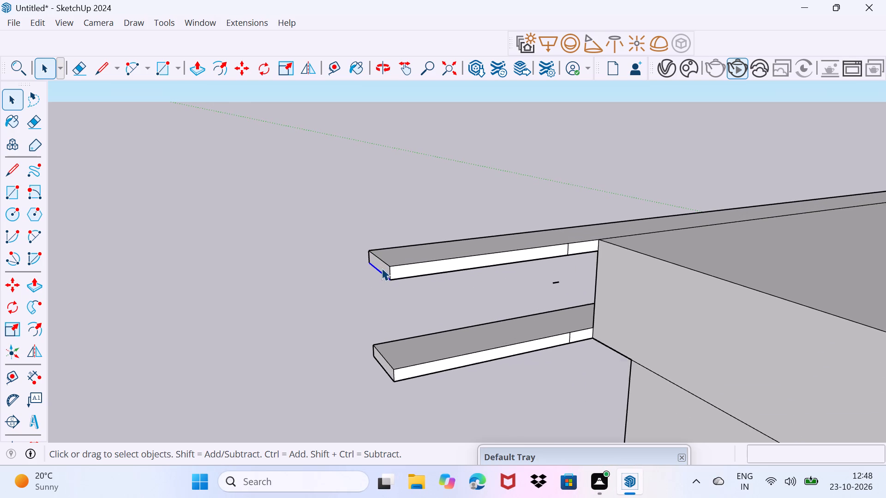
pyautogui.scroll(2, 382, 268)
pyautogui.click(382, 268)
pyautogui.press('p')
pyautogui.click(386, 262)
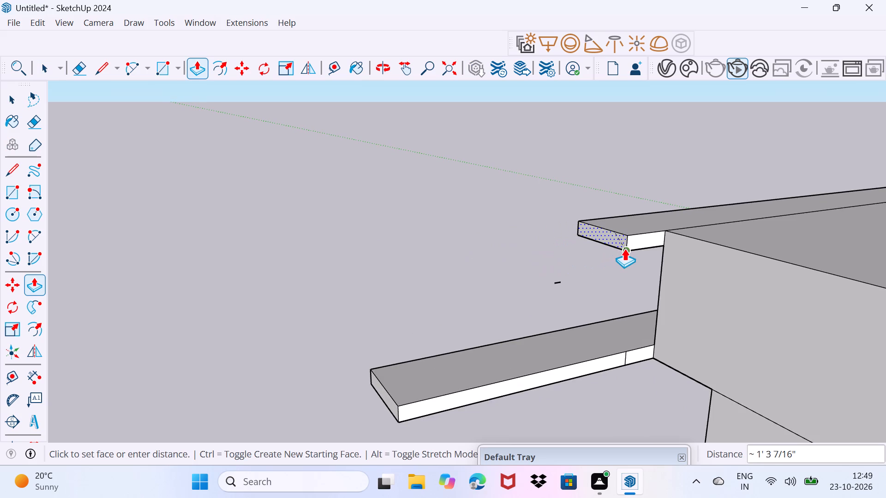
pyautogui.click(624, 249)
pyautogui.press('space')
pyautogui.moveTo(548, 342); pyautogui.dragTo(563, 312)
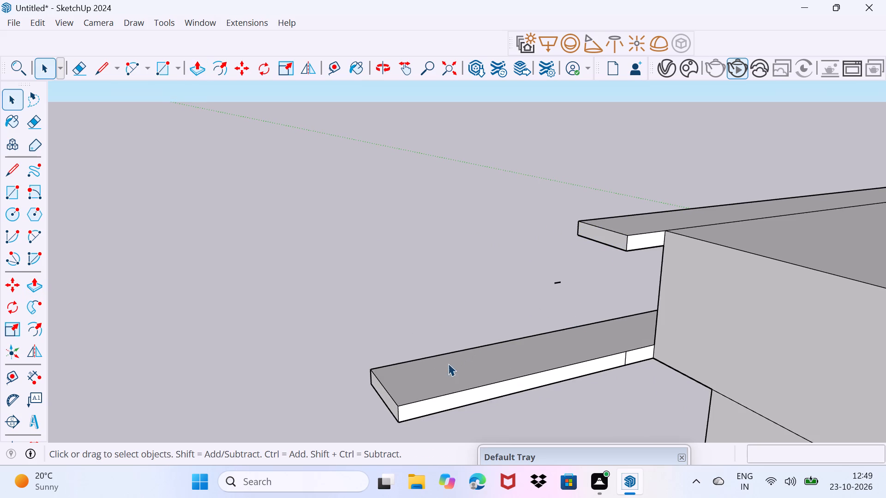
# Push/Pull the lower ledge's end face back about 1' 4 1/16" to the edge of its small rectangle.
pyautogui.click(394, 407)
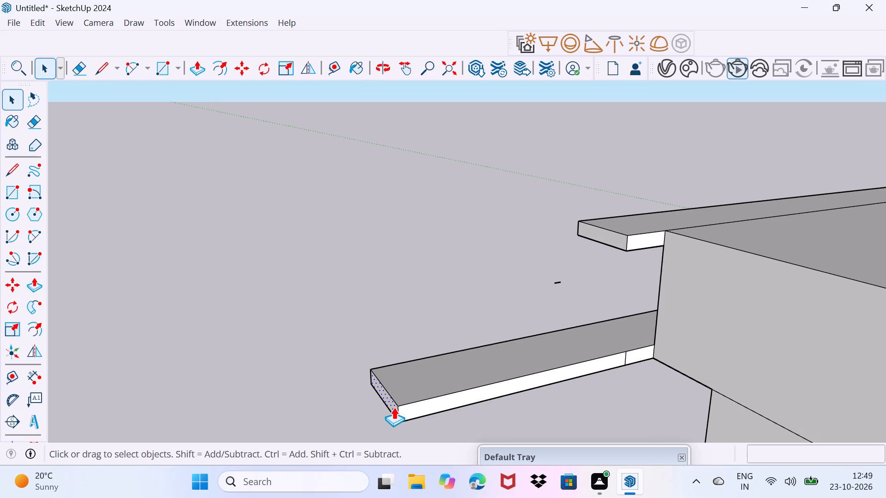
pyautogui.press('p')
pyautogui.click(394, 407)
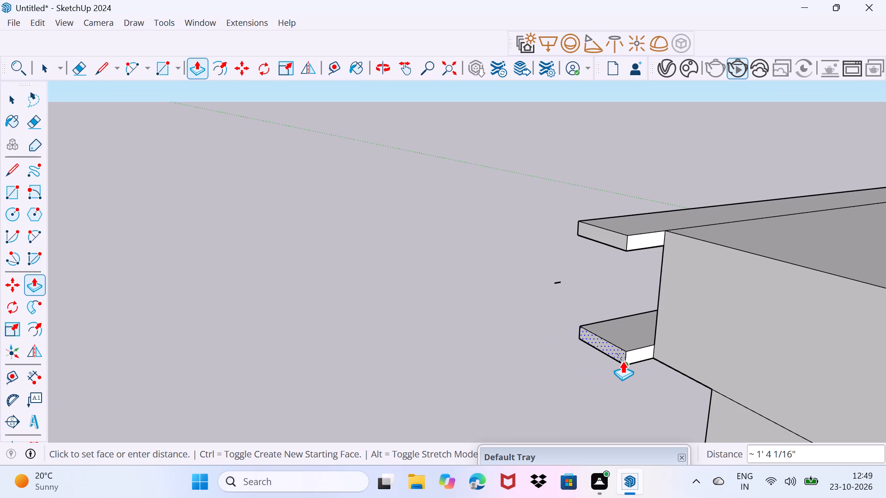
pyautogui.click(623, 361)
pyautogui.press('space')
# Push/Pull the lower ledge's small side face 22' 11 3/8" along the top block's side wall to its far vertical edge.
pyautogui.scroll(-2, 648, 331)
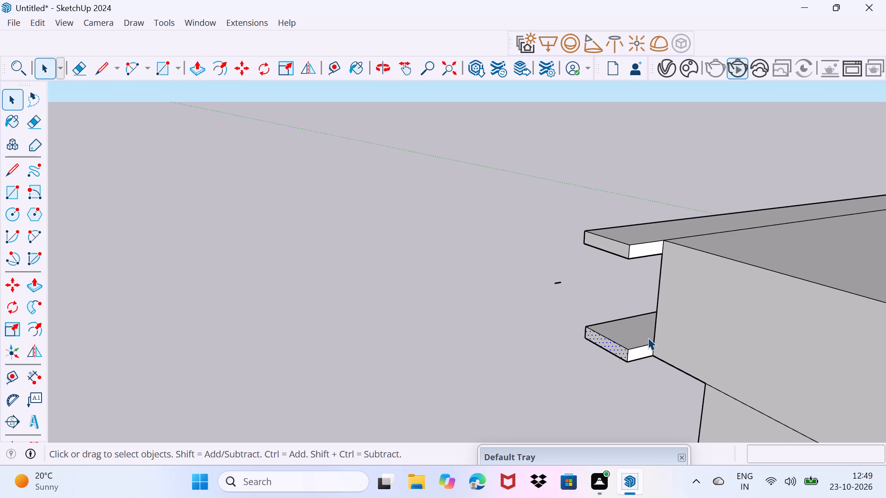
pyautogui.click(646, 350)
pyautogui.press('p')
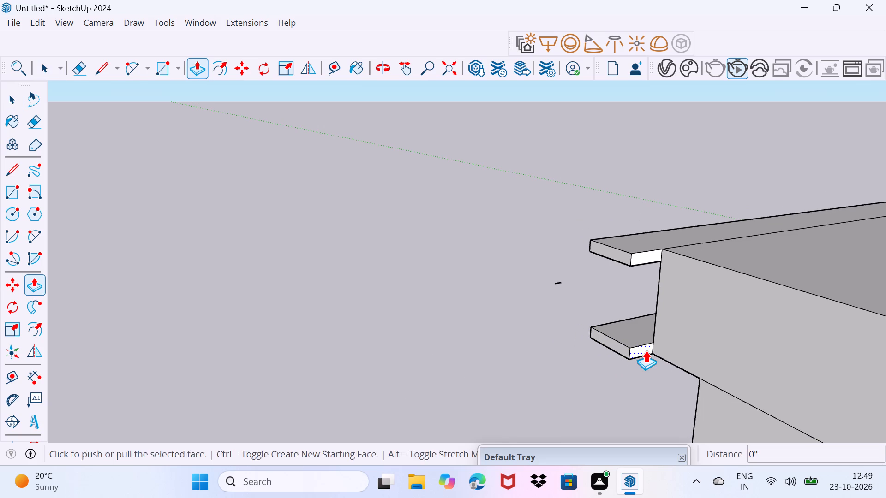
pyautogui.click(646, 350)
pyautogui.scroll(-11, 702, 371)
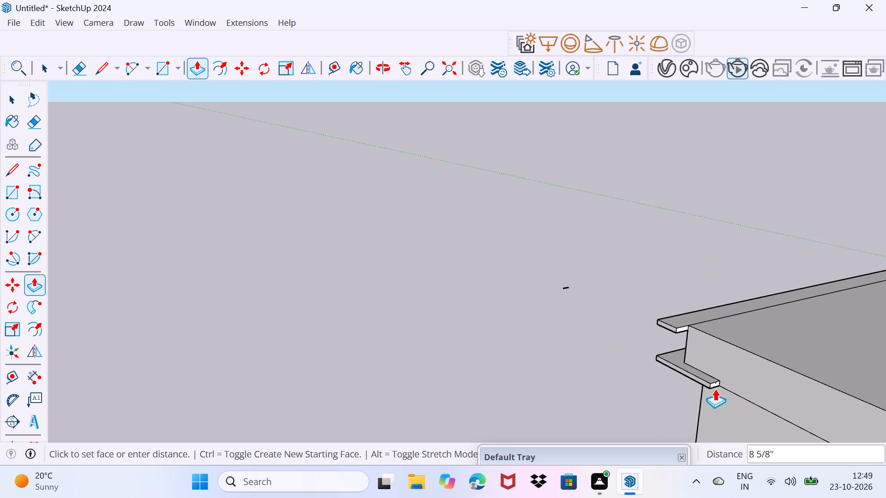
pyautogui.keyDown('shift'); pyautogui.moveTo(715, 389); pyautogui.dragTo(395, 208, button='middle'); pyautogui.keyUp('shift')
pyautogui.scroll(-8, 556, 253)
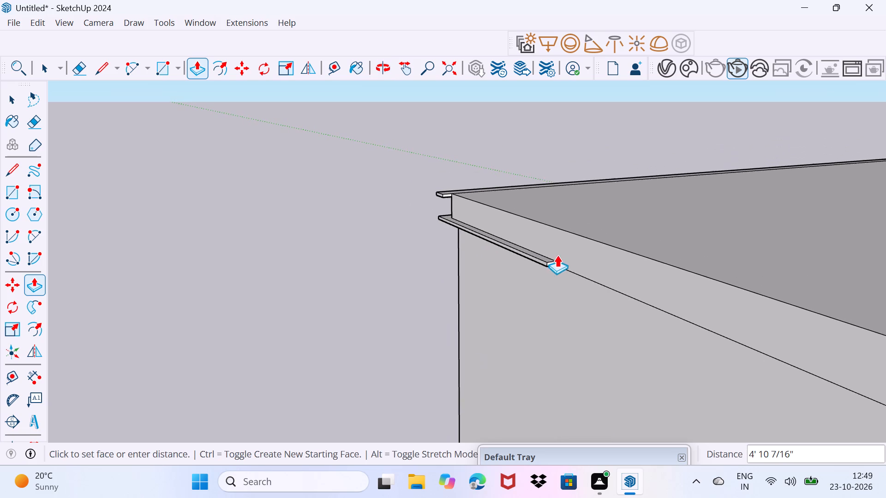
pyautogui.keyDown('shift'); pyautogui.scroll(-1, 568, 276); pyautogui.keyUp('shift')
pyautogui.keyDown('shift'); pyautogui.moveTo(719, 344); pyautogui.dragTo(318, 181, button='middle'); pyautogui.keyUp('shift')
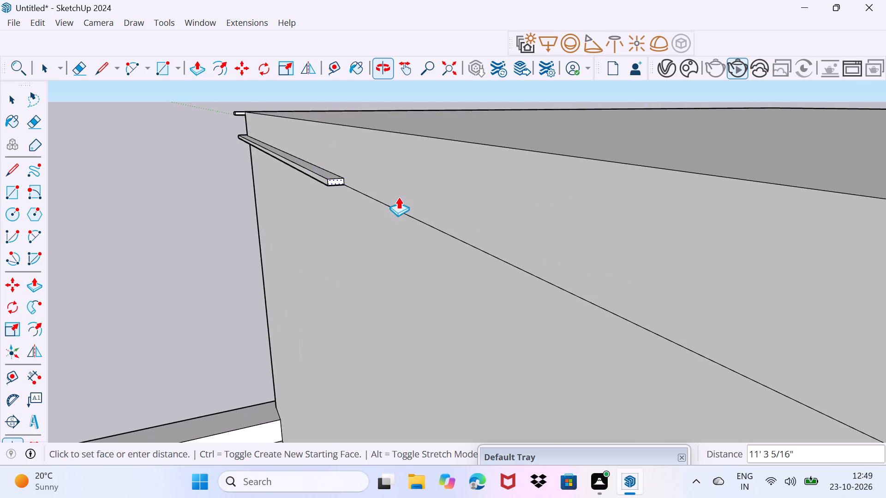
pyautogui.scroll(-18, 403, 198)
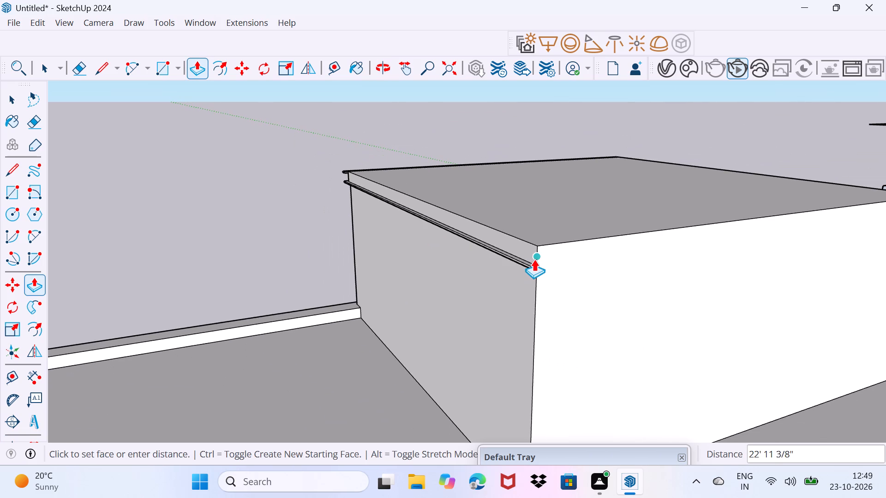
pyautogui.click(540, 265)
# Push/Pull the upper ledge's small side face along the top block's side wall to its far vertical edge, above the lower ledge.
pyautogui.scroll(4, 352, 181)
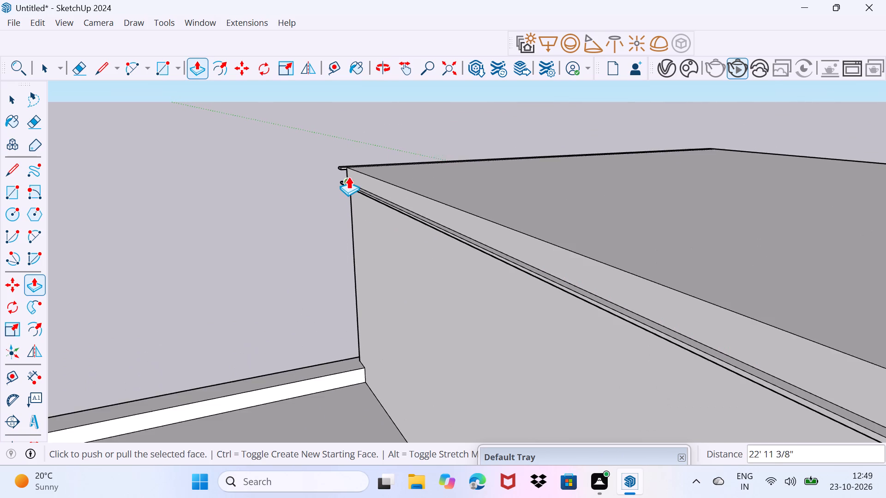
pyautogui.scroll(10, 348, 177)
pyautogui.press('space')
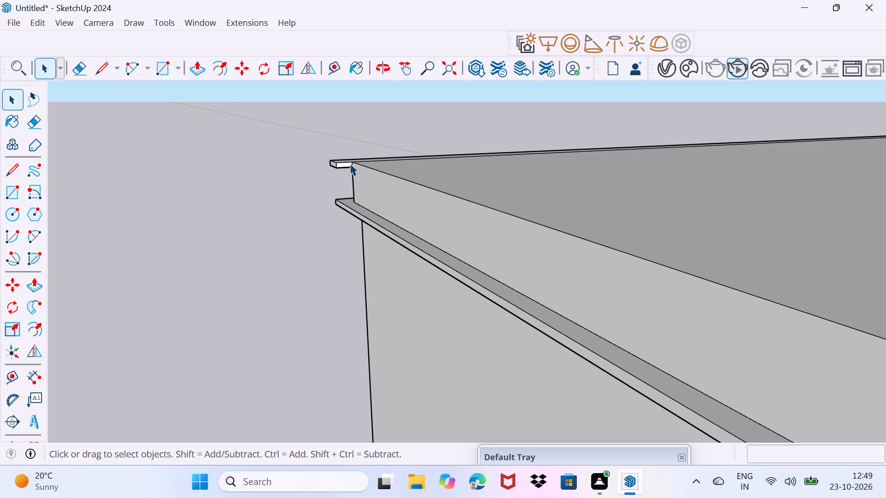
pyautogui.click(346, 165)
pyautogui.click(345, 168)
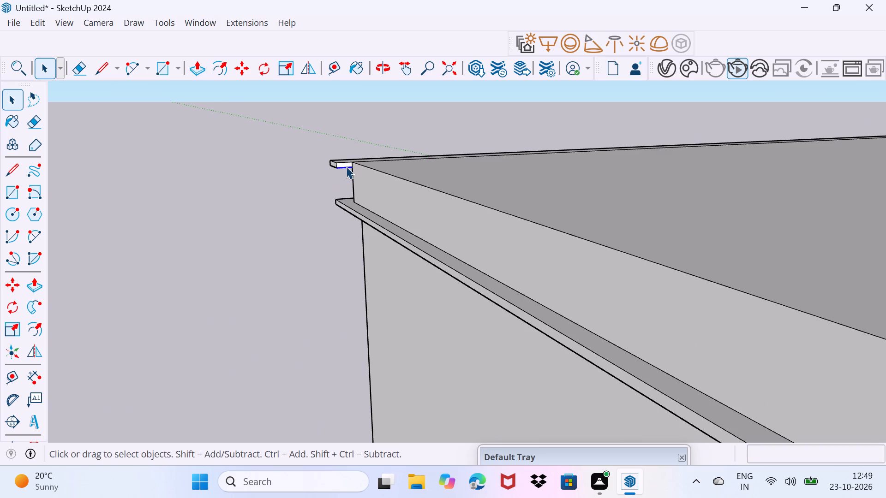
pyautogui.click(346, 164)
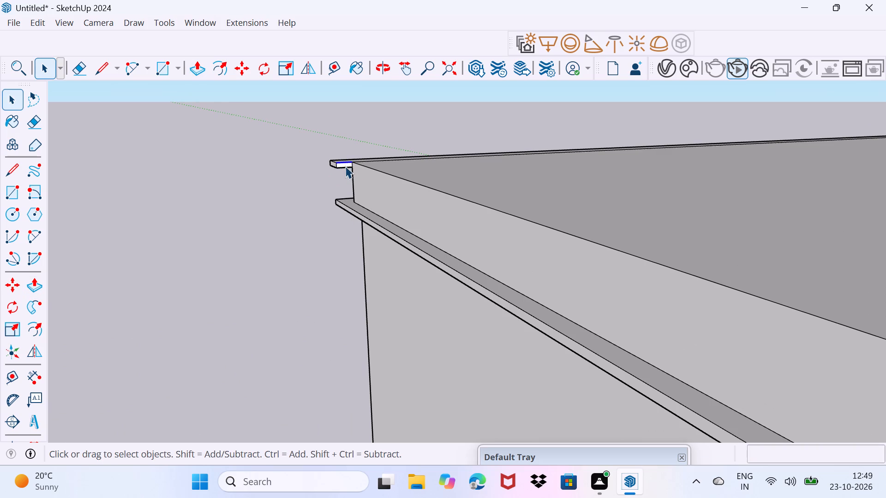
pyautogui.scroll(5, 345, 166)
pyautogui.click(345, 166)
pyautogui.press('p')
pyautogui.click(345, 166)
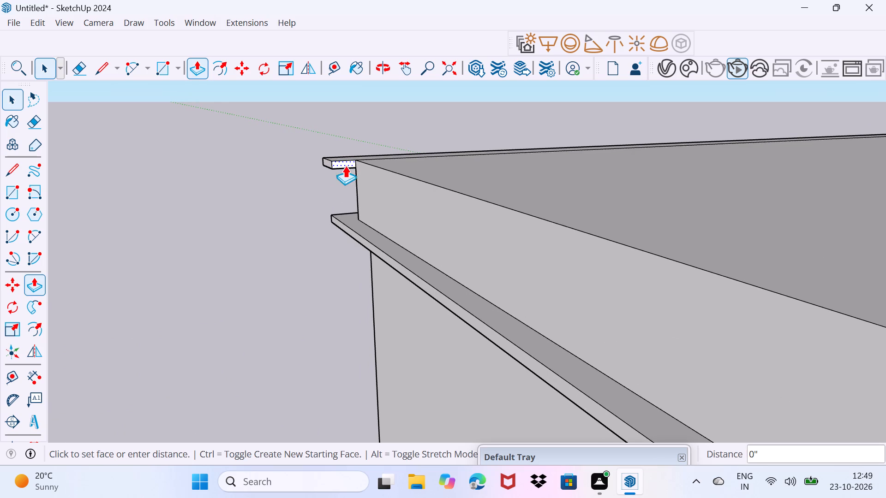
pyautogui.scroll(-15, 469, 237)
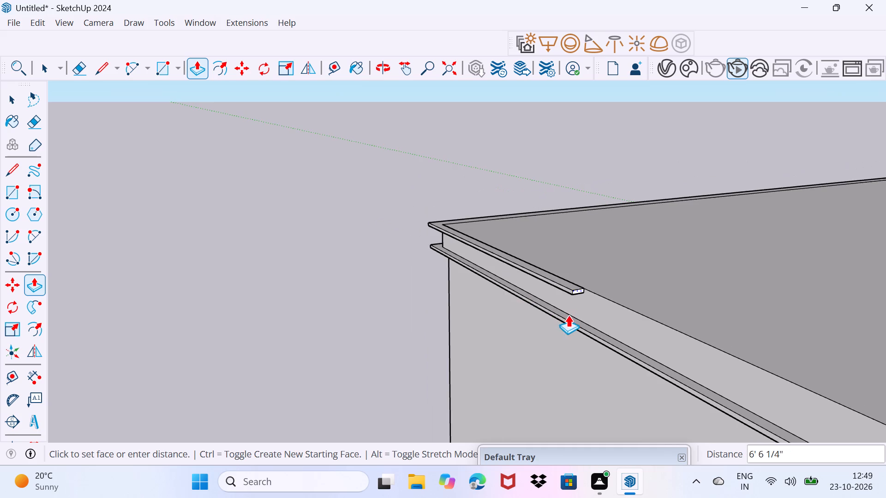
pyautogui.moveTo(568, 315); pyautogui.dragTo(234, 161, button='middle')
pyautogui.scroll(-8, 364, 197)
pyautogui.scroll(-4, 552, 304)
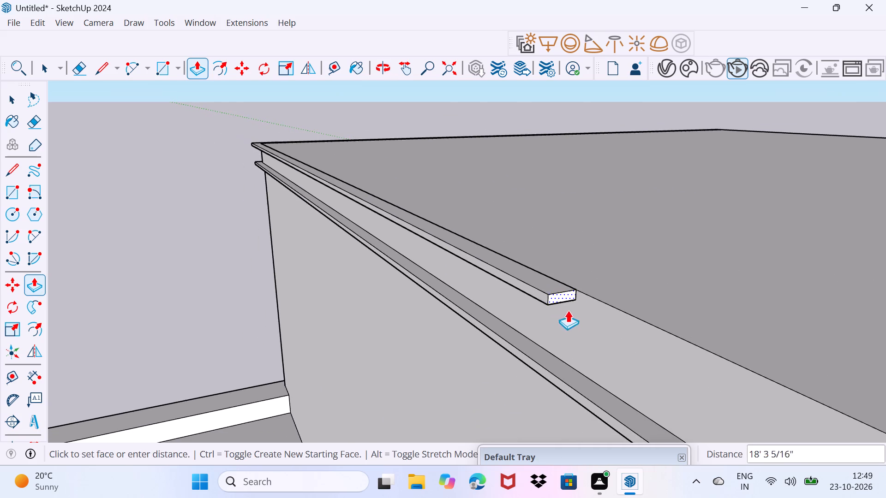
pyautogui.keyDown('shift'); pyautogui.moveTo(622, 347); pyautogui.dragTo(320, 177, button='middle'); pyautogui.keyUp('shift')
pyautogui.scroll(-9, 353, 187)
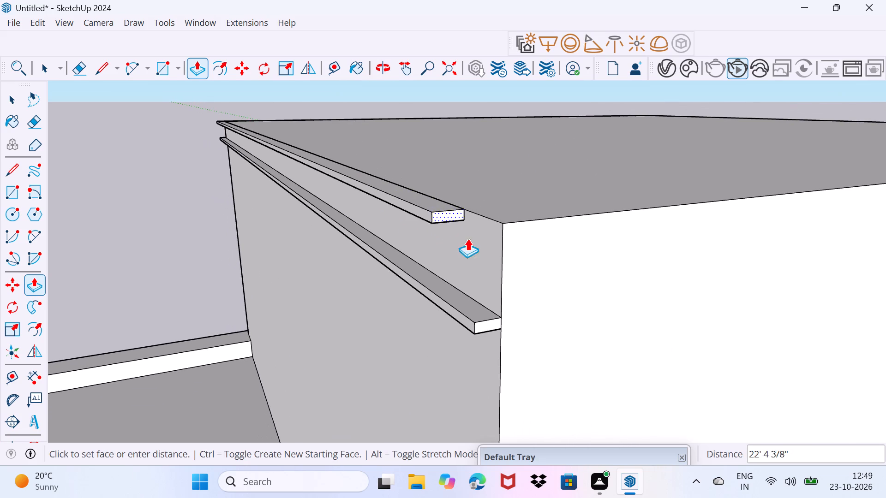
pyautogui.click(506, 266)
pyautogui.press('space')
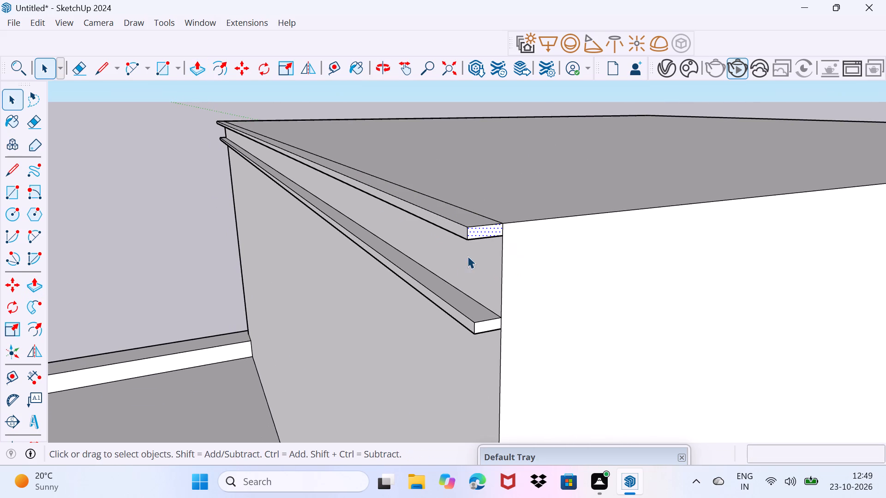
pyautogui.moveTo(459, 265); pyautogui.dragTo(486, 245)
pyautogui.moveTo(471, 255); pyautogui.dragTo(496, 246, button='middle')
pyautogui.scroll(-2, 496, 246)
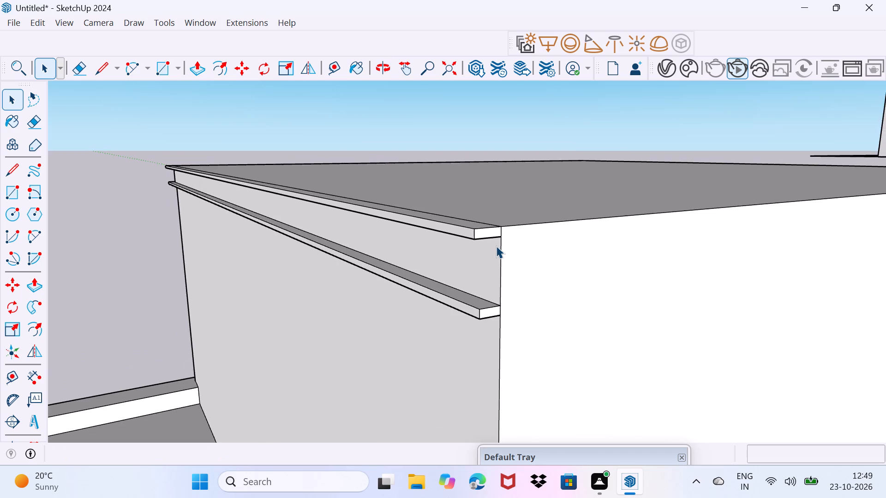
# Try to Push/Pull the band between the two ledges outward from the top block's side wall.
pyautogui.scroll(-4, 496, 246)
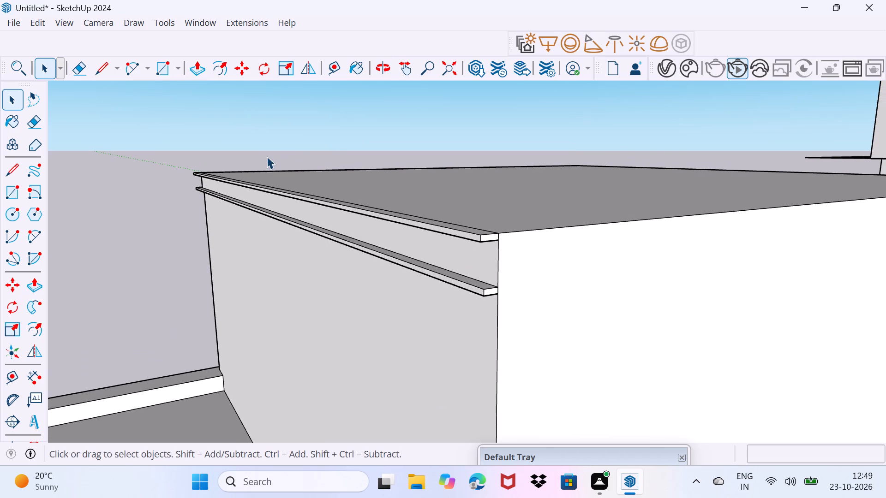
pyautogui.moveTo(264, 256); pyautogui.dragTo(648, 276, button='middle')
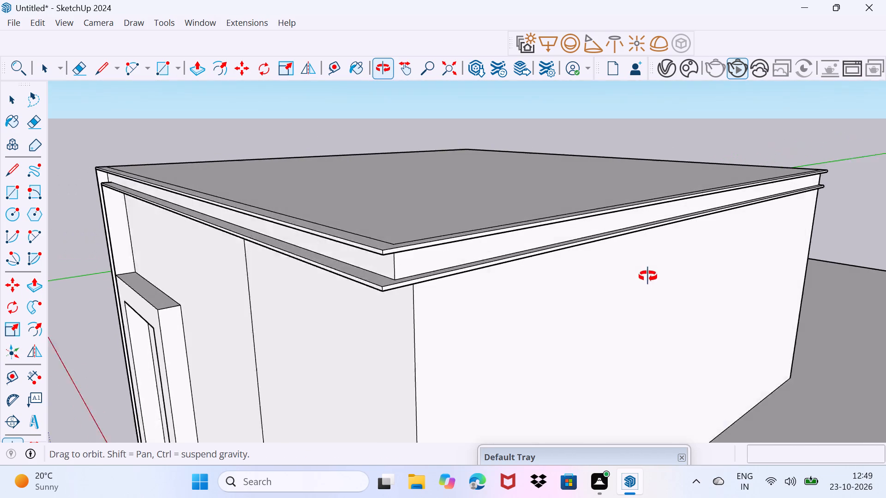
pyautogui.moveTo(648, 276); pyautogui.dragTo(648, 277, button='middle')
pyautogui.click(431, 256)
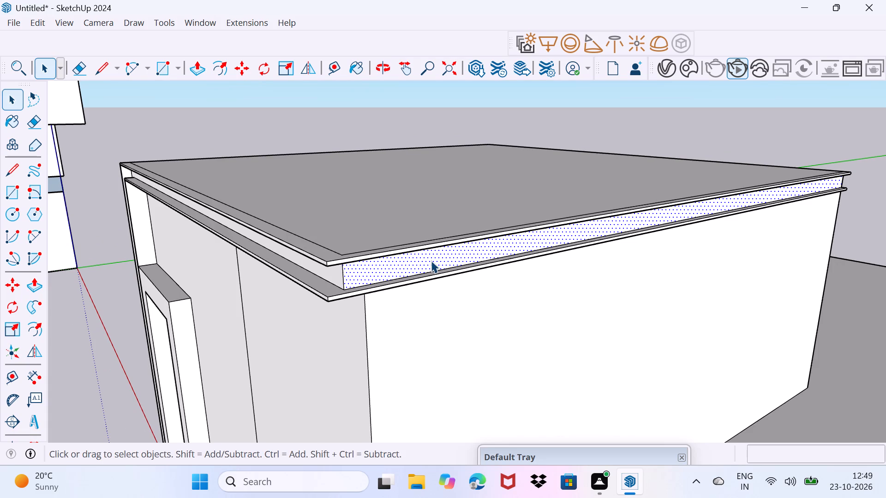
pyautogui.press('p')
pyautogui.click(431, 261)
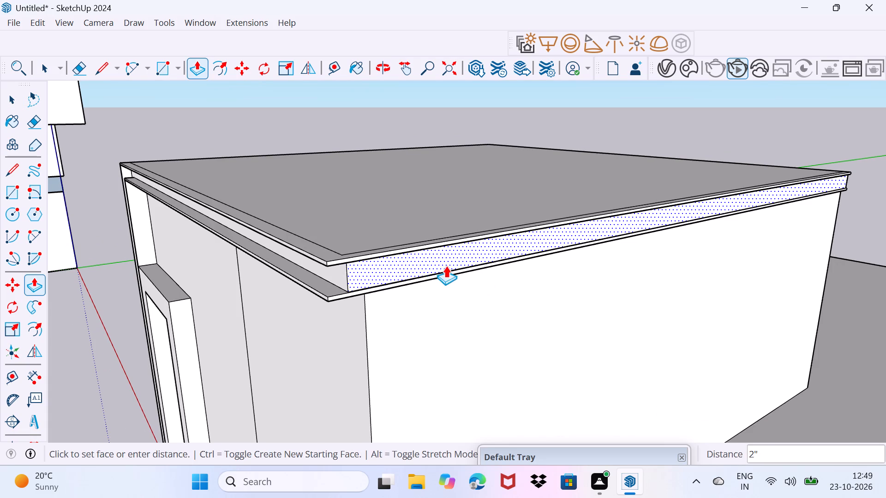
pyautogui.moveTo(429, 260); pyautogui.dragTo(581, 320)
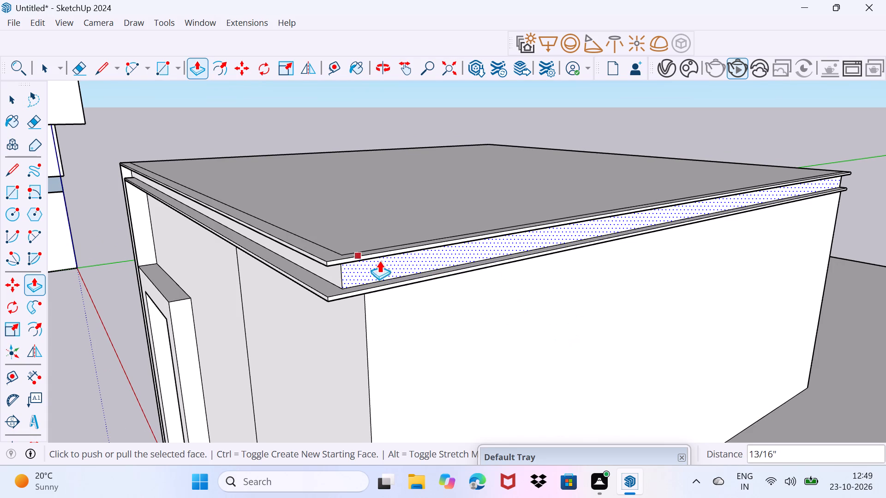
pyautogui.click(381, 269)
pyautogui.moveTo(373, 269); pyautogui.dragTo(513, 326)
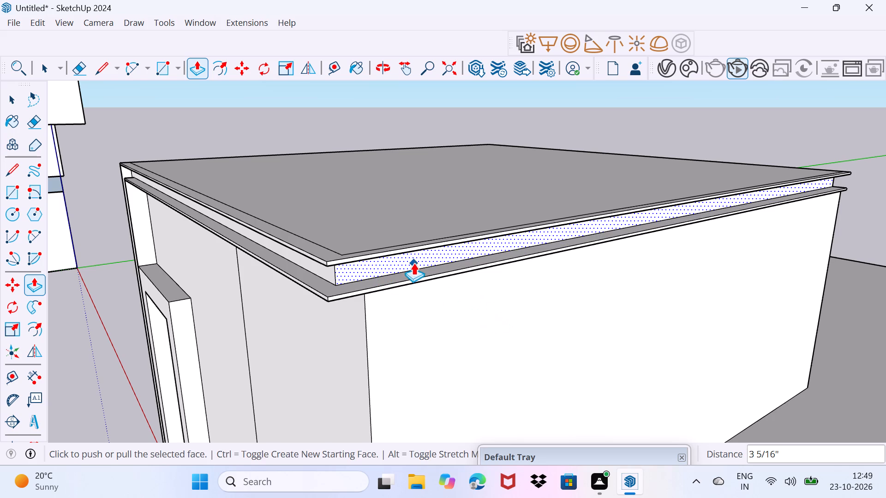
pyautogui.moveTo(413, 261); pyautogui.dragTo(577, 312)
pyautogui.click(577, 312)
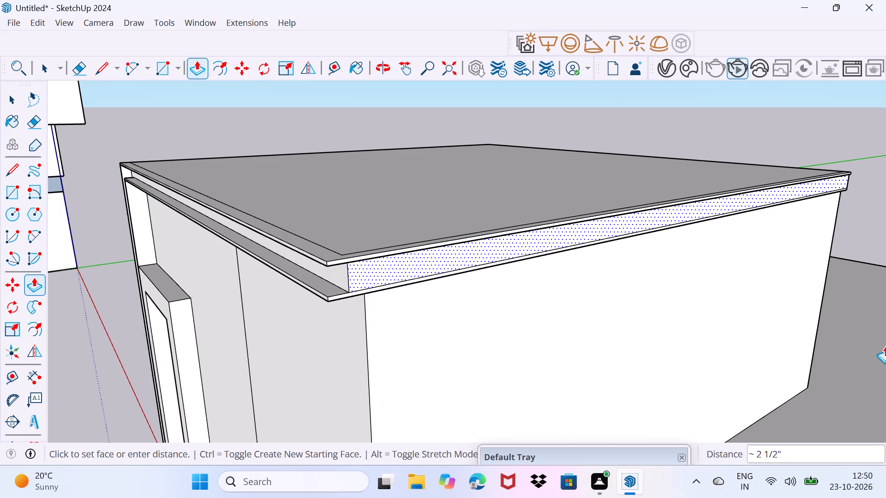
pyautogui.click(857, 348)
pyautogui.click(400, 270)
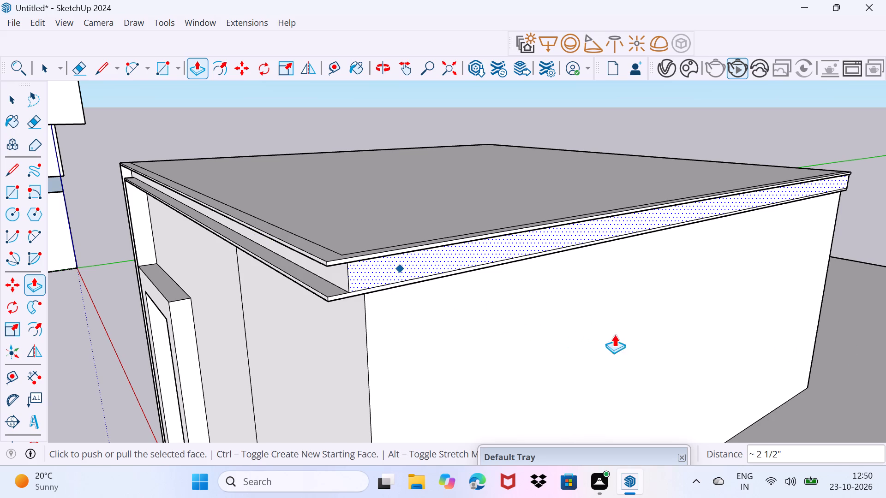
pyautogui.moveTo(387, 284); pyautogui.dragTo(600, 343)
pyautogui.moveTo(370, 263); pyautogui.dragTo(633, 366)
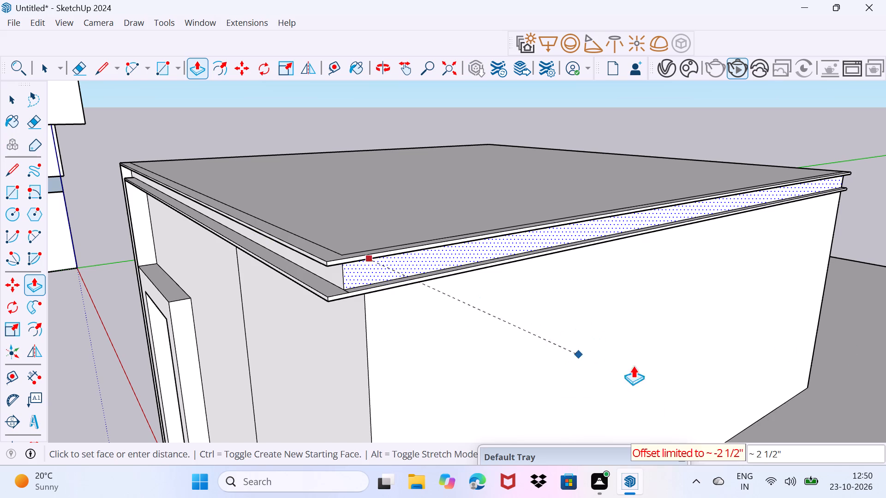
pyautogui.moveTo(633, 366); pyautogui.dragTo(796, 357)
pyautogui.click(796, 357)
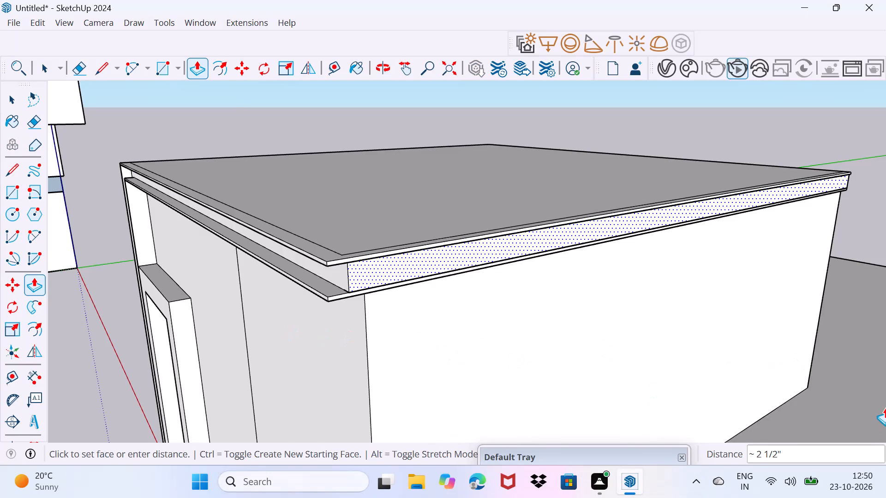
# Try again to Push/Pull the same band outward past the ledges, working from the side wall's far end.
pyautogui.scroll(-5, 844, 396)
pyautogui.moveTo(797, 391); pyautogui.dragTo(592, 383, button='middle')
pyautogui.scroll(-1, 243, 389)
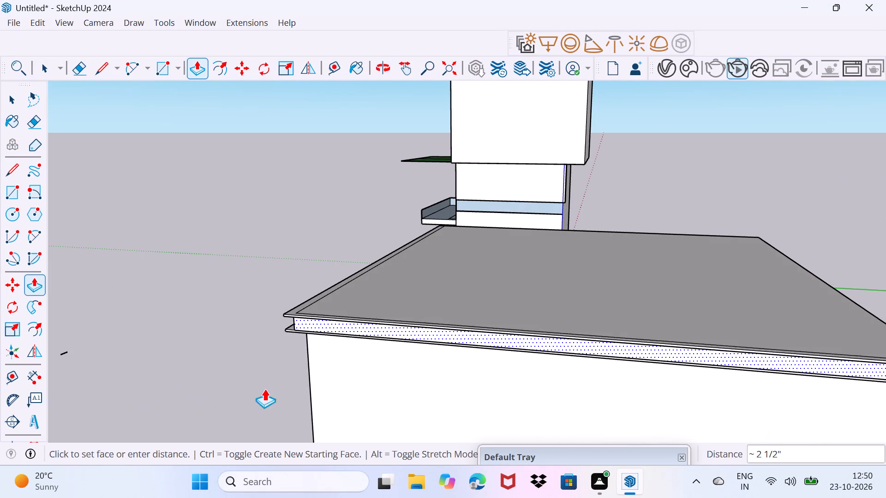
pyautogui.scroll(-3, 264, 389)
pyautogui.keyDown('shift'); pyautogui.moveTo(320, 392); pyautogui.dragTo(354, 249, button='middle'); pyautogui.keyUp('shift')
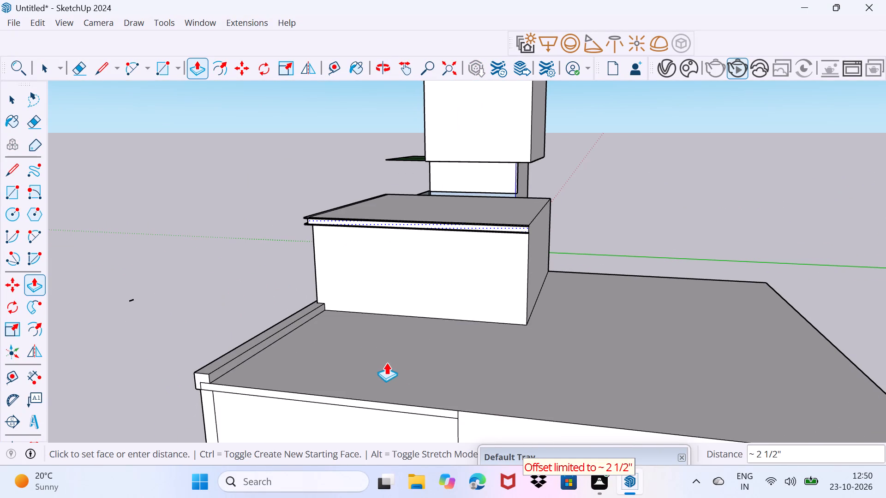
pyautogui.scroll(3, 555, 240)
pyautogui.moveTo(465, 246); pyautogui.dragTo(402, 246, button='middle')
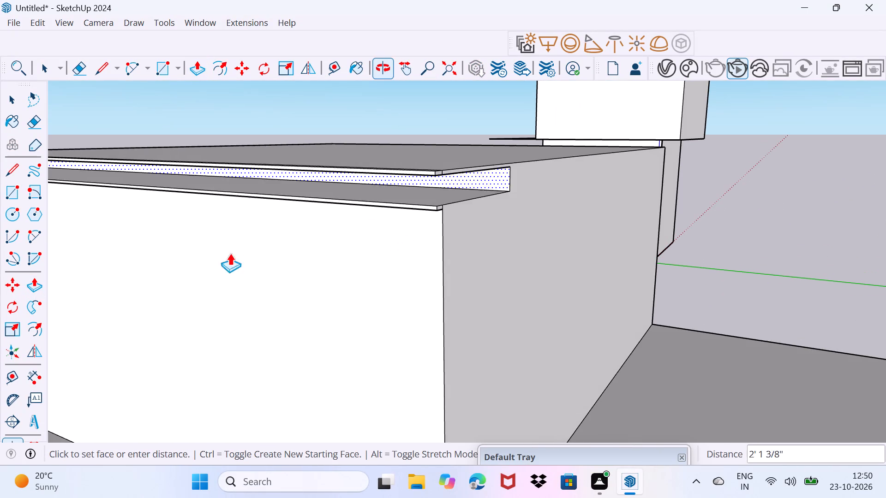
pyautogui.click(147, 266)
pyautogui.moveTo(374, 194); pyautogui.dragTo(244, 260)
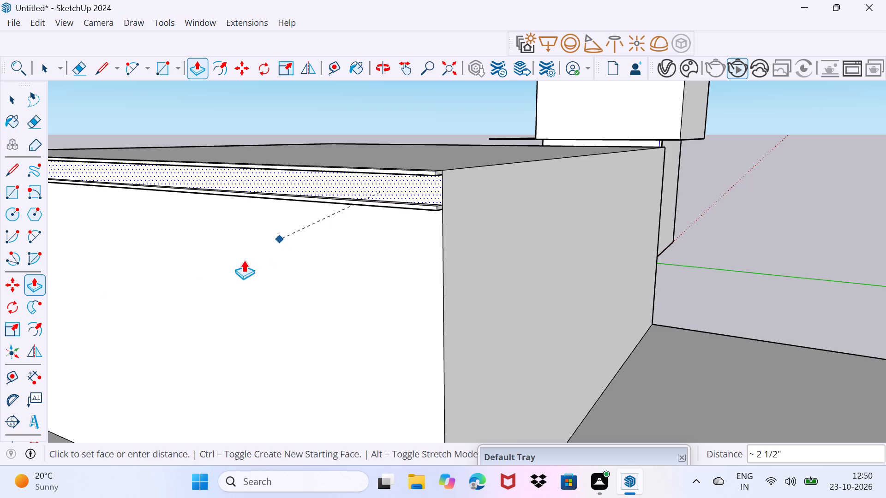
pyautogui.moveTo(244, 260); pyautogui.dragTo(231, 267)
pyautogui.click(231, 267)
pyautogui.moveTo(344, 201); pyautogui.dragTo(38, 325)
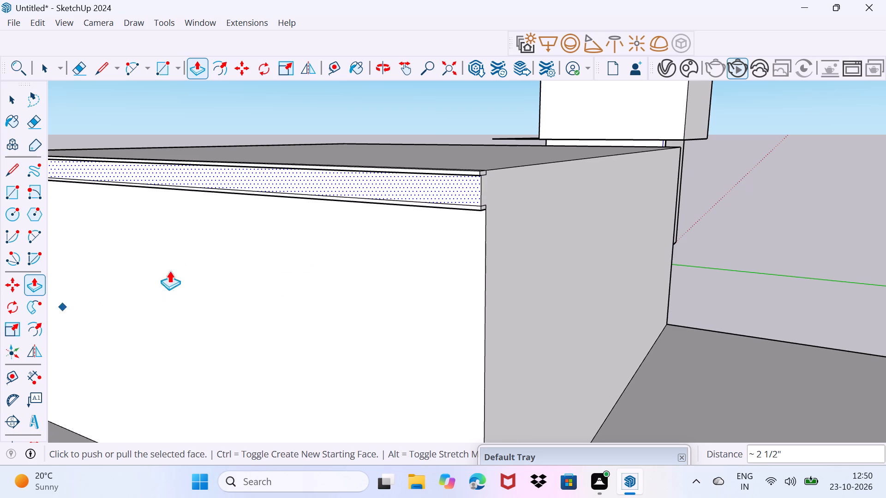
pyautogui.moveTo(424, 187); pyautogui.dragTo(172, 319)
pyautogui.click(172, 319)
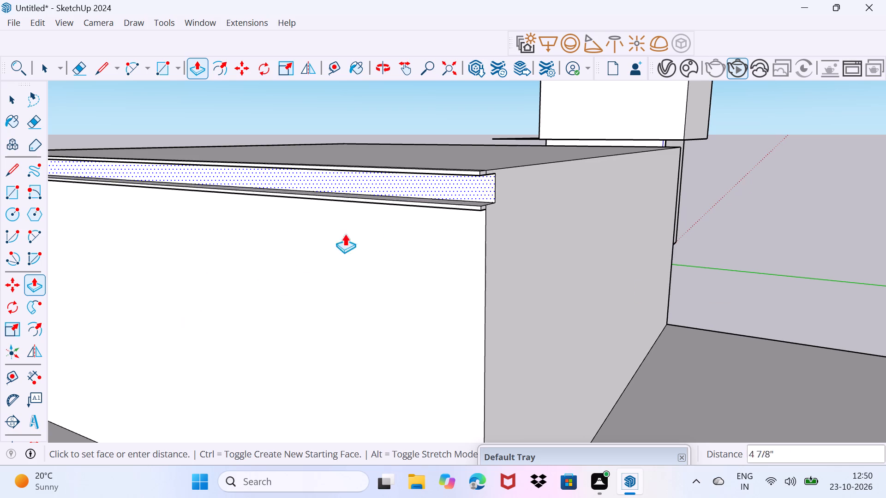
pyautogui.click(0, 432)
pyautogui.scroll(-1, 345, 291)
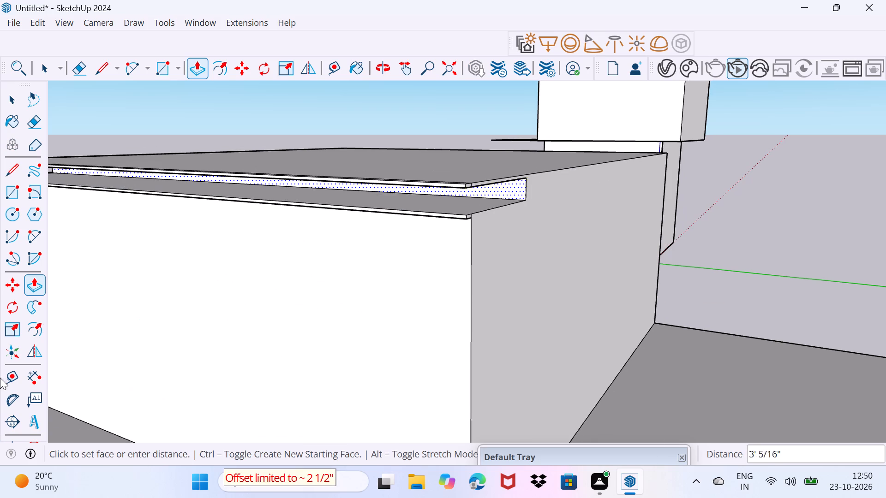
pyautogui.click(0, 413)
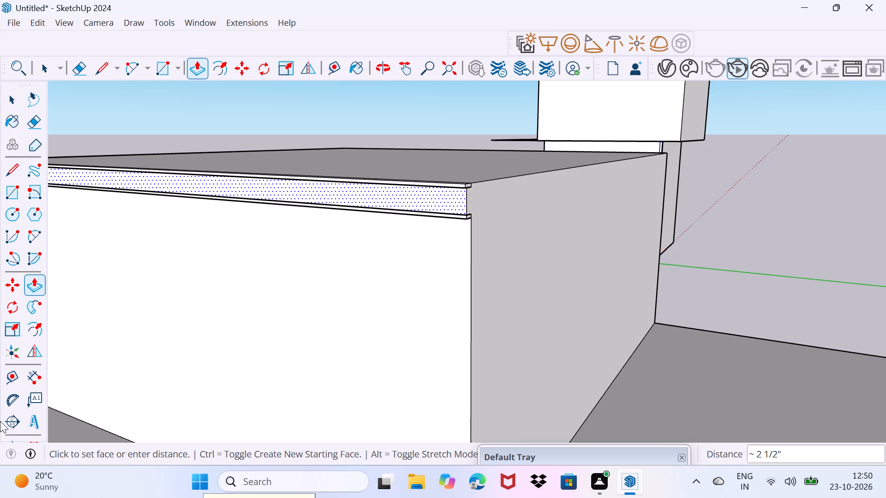
# Undo the band push/pulls and both ledge extrusions along the top block's side wall.
pyautogui.hotkey('ctrl', 'z')
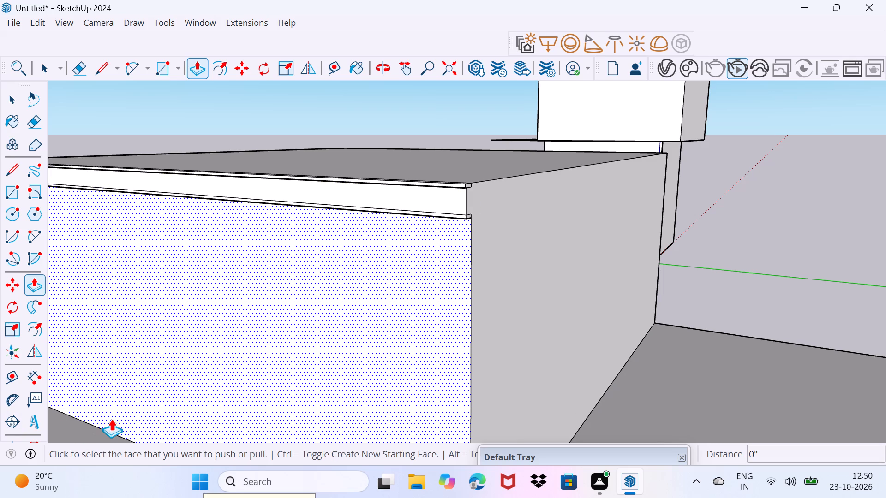
pyautogui.hotkey('ctrl', 'z')
pyautogui.hotkey('ctrl', 'z')
pyautogui.hotkey('ctrl', 'z')
pyautogui.hotkey('ctrl', 'z')
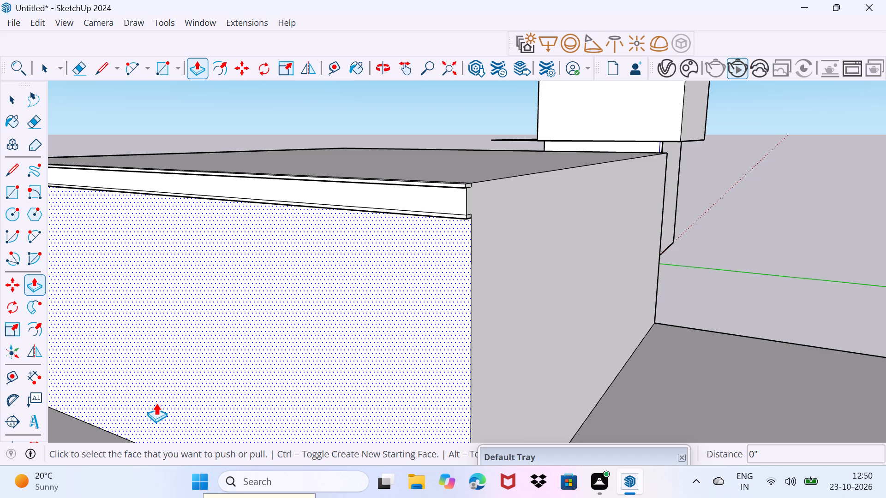
pyautogui.hotkey('ctrl', 'z')
pyautogui.hotkey('ctrl', 'z')
pyautogui.hotkey('ctrl', 'z')
pyautogui.hotkey('ctrl', 'z')
pyautogui.hotkey('ctrl', 'z')
pyautogui.hotkey('ctrl', 'z')
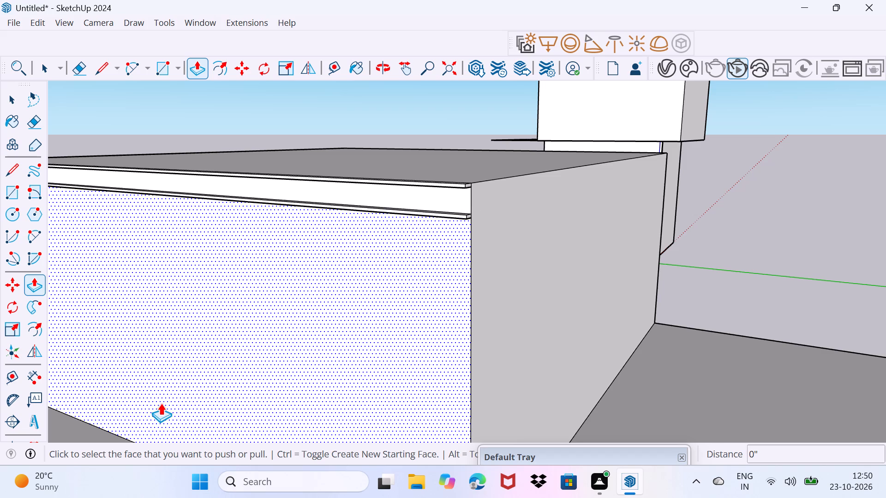
pyautogui.hotkey('ctrl', 'z')
# Undo the pullbacks of both ledges' end faces so they project past the block's corner.
pyautogui.scroll(-4, 146, 383)
pyautogui.moveTo(21, 352); pyautogui.dragTo(103, 354, button='middle')
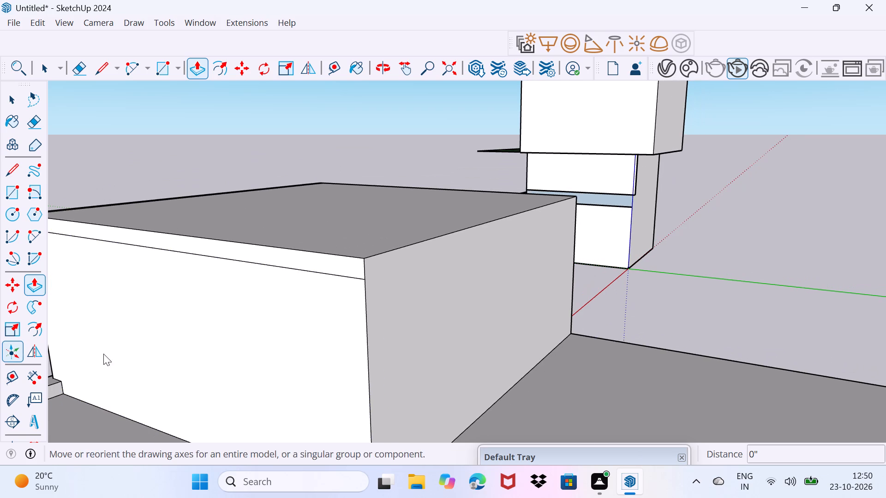
pyautogui.moveTo(103, 354); pyautogui.dragTo(155, 352, button='middle')
pyautogui.moveTo(182, 339); pyautogui.dragTo(216, 341, button='middle')
pyautogui.scroll(-4, 216, 341)
pyautogui.keyDown('shift'); pyautogui.moveTo(141, 341); pyautogui.dragTo(227, 349, button='middle'); pyautogui.keyUp('shift')
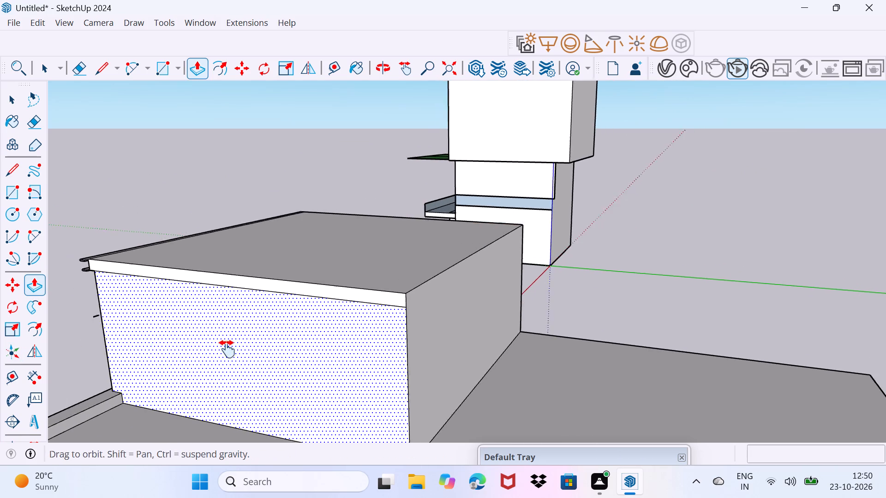
pyautogui.keyDown('shift'); pyautogui.moveTo(227, 349); pyautogui.dragTo(306, 350, button='middle'); pyautogui.keyUp('shift')
pyautogui.scroll(4, 253, 304)
pyautogui.hotkey('ctrl', 'z')
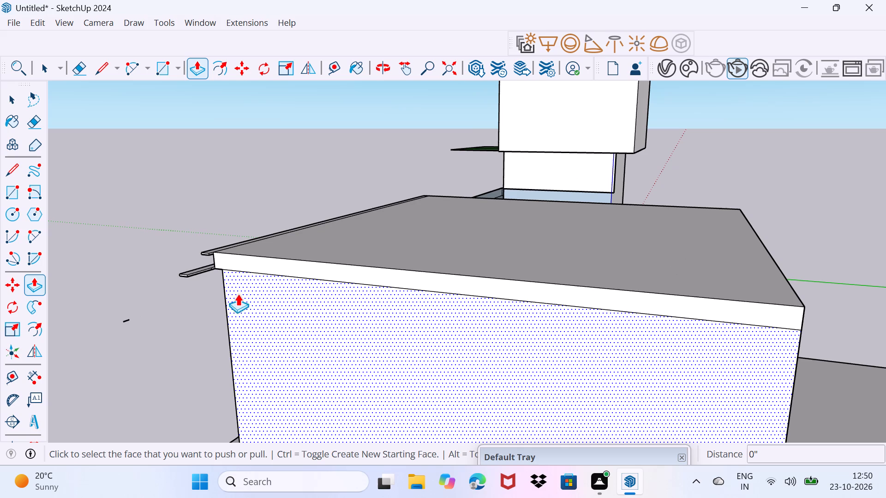
pyautogui.hotkey('ctrl', 'z')
pyautogui.hotkey('ctrl', 'z')
# Push/Pull the top band of the block's side wall outward well past the ledge ends, the last pull about 1' 11 15/16".
pyautogui.click(312, 267)
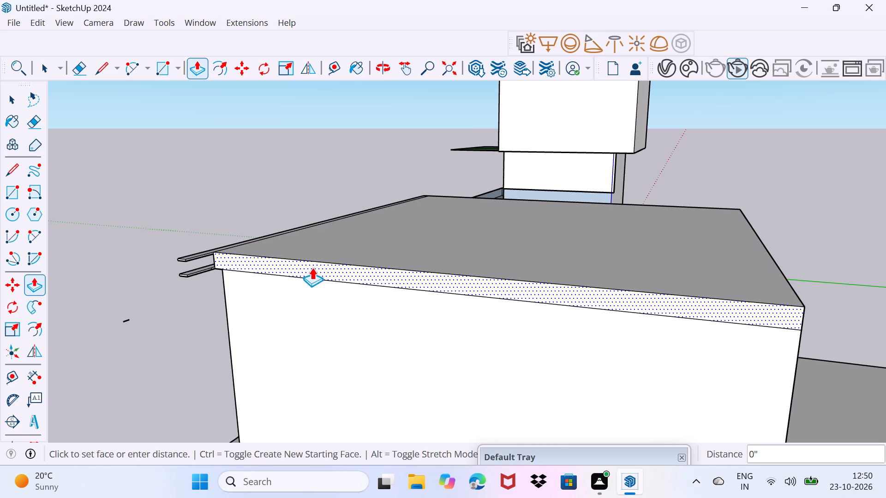
pyautogui.moveTo(314, 279); pyautogui.dragTo(229, 368)
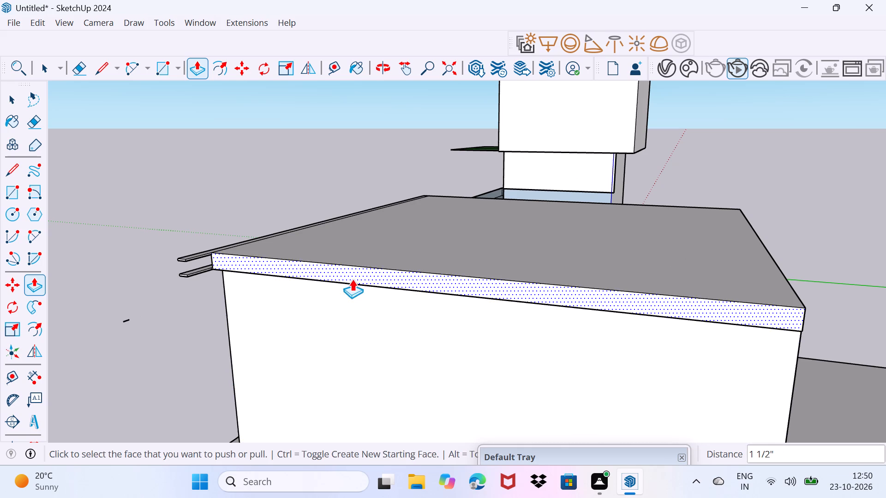
pyautogui.moveTo(355, 276); pyautogui.dragTo(169, 411)
pyautogui.scroll(-3, 169, 411)
pyautogui.moveTo(169, 411); pyautogui.dragTo(215, 326, button='middle')
pyautogui.moveTo(238, 316); pyautogui.dragTo(217, 336)
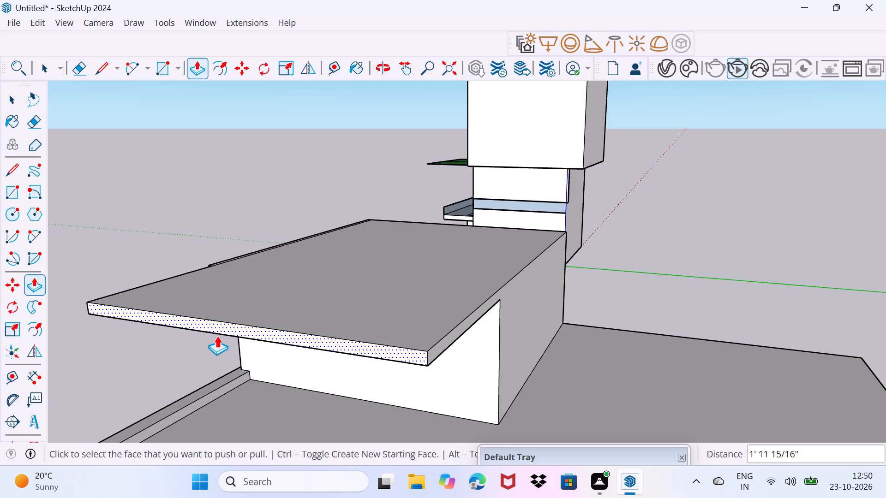
# Push/Pull the projecting band's outer face back toward the side wall by about 3 15/16".
pyautogui.press('space')
pyautogui.moveTo(220, 388); pyautogui.dragTo(229, 359)
pyautogui.moveTo(201, 405); pyautogui.dragTo(306, 333, button='middle')
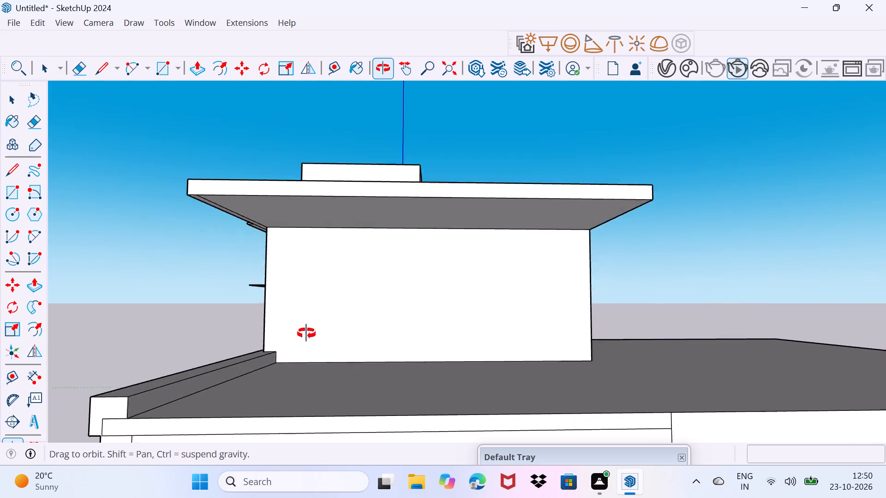
pyautogui.moveTo(306, 333); pyautogui.dragTo(380, 369, button='middle')
pyautogui.scroll(10, 338, 261)
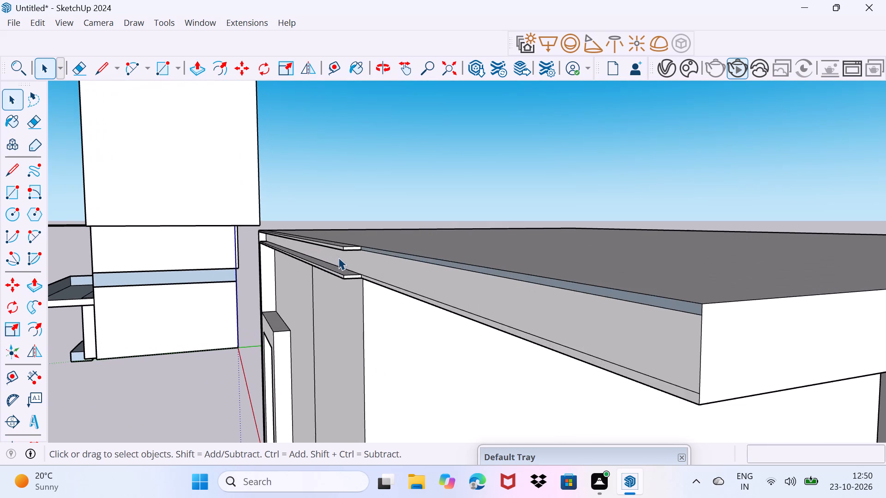
pyautogui.scroll(4, 338, 257)
pyautogui.scroll(-9, 419, 265)
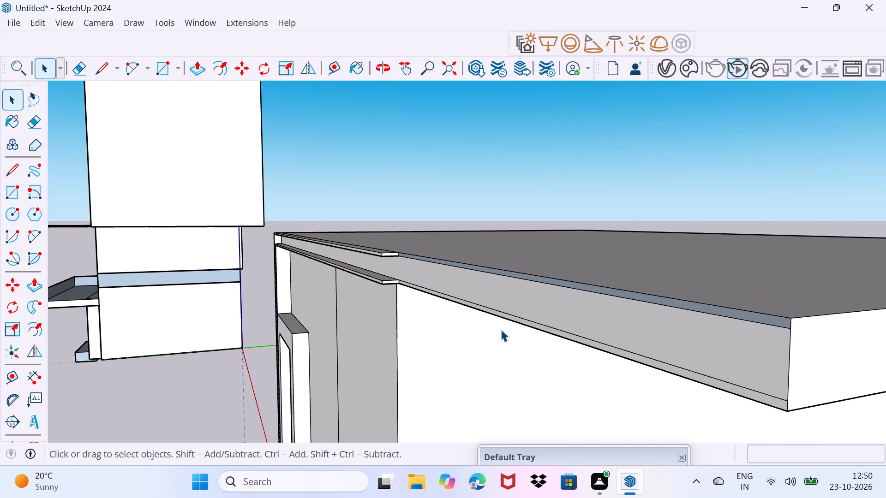
pyautogui.moveTo(676, 389); pyautogui.dragTo(649, 381, button='middle')
pyautogui.click(561, 299)
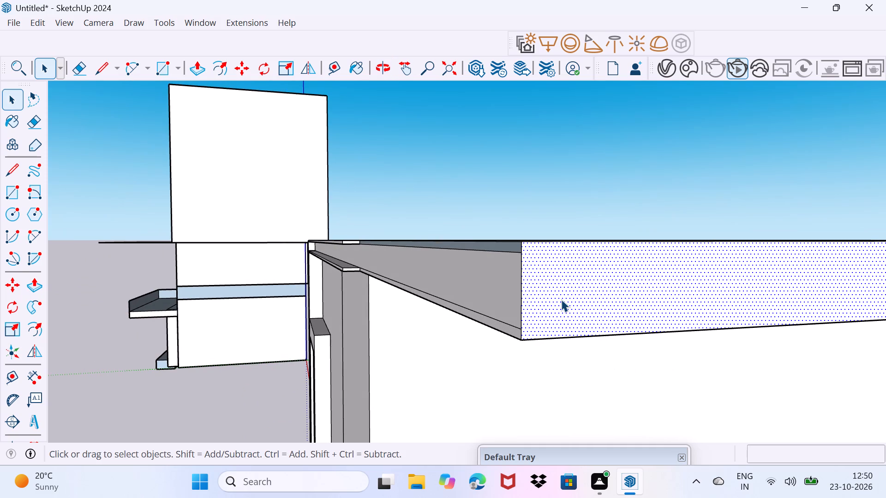
pyautogui.press('p')
pyautogui.click(561, 299)
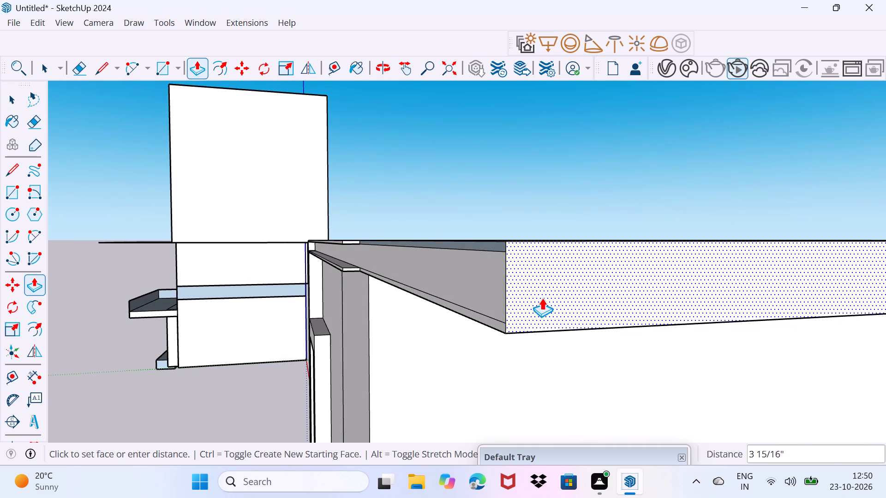
pyautogui.click(542, 298)
pyautogui.press('space')
# Push/Pull the upper roof ledge's end face about 10' 3 5/8" along the extended band, past the top block's corner.
pyautogui.scroll(3, 300, 231)
pyautogui.scroll(-3, 339, 252)
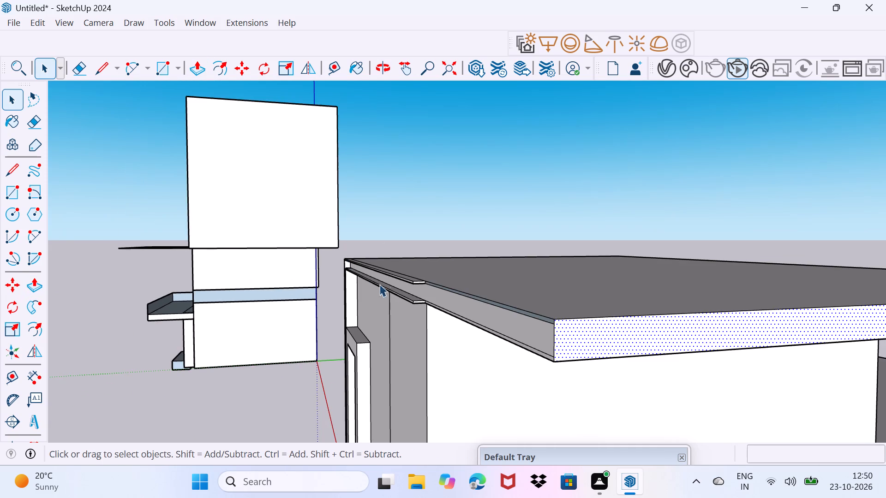
pyautogui.moveTo(420, 283); pyautogui.dragTo(427, 256)
pyautogui.scroll(4, 421, 285)
pyautogui.click(420, 283)
pyautogui.scroll(4, 420, 283)
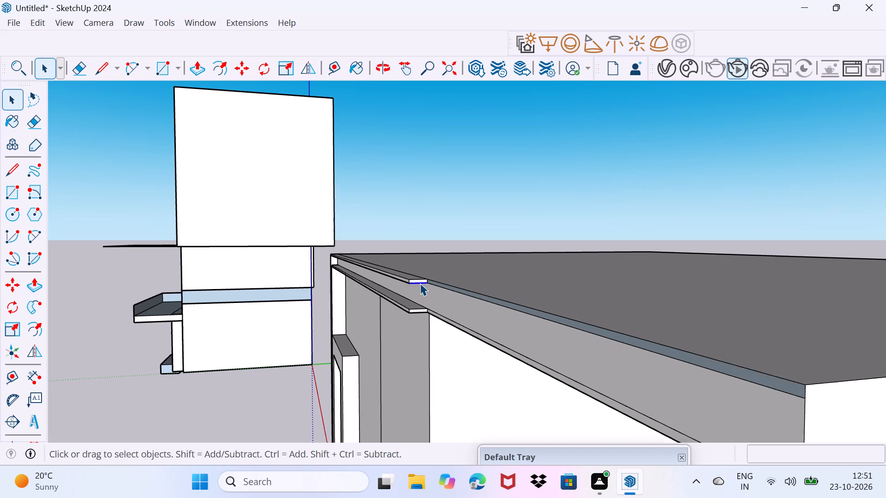
pyautogui.click(416, 279)
pyautogui.click(416, 283)
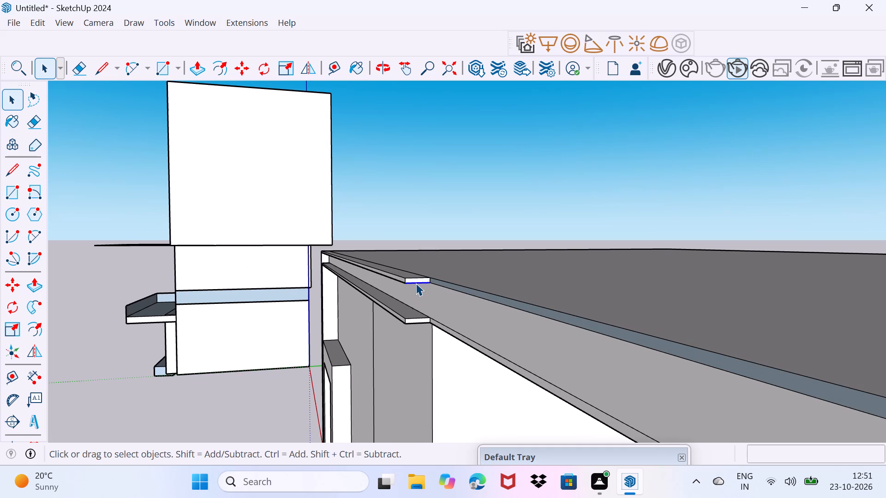
pyautogui.scroll(8, 414, 281)
pyautogui.moveTo(414, 281); pyautogui.dragTo(414, 272)
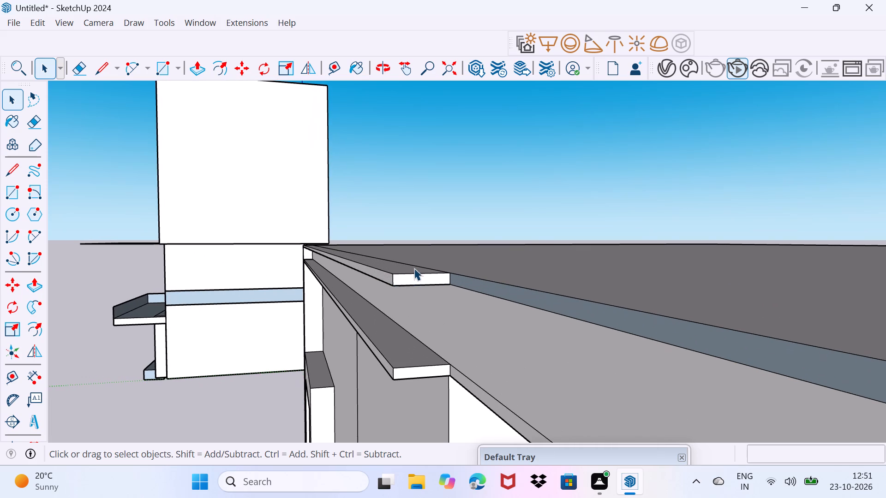
pyautogui.click(414, 279)
pyautogui.press('p')
pyautogui.click(414, 279)
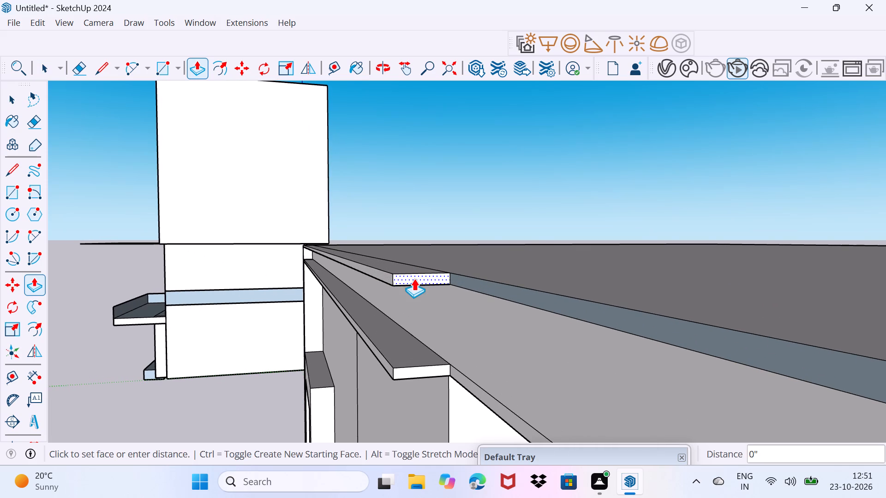
pyautogui.scroll(-13, 508, 328)
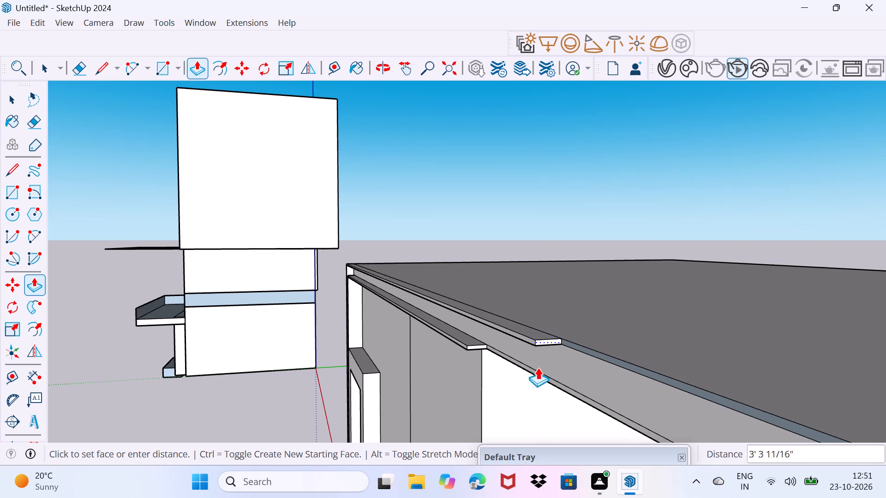
pyautogui.keyDown('shift'); pyautogui.moveTo(538, 368); pyautogui.dragTo(383, 299, button='middle'); pyautogui.keyUp('shift')
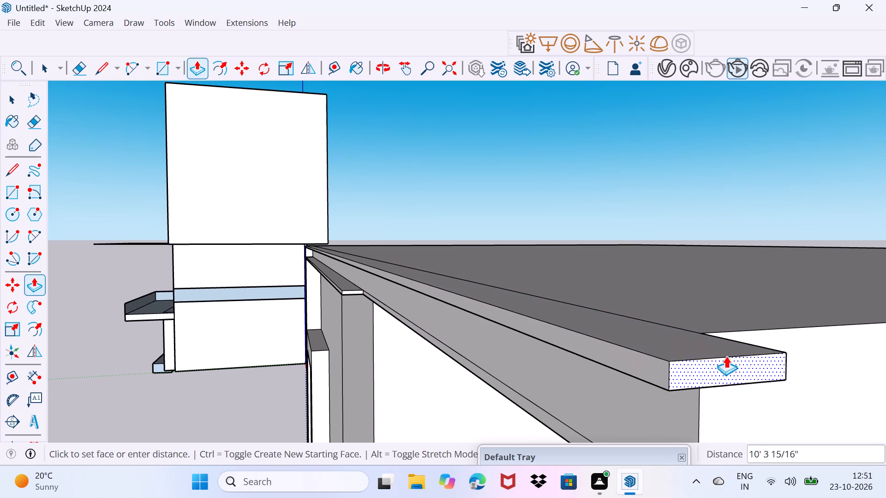
pyautogui.click(716, 358)
# Push/Pull the lower ledge's end face 10' 3 5/8" along the band, level with the upper ledge's end.
pyautogui.scroll(-2, 491, 352)
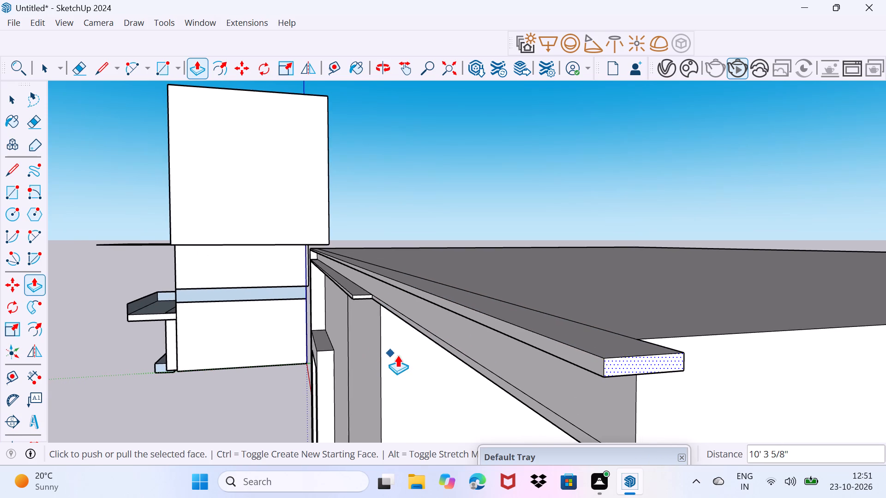
pyautogui.moveTo(404, 362); pyautogui.dragTo(336, 297, button='middle')
pyautogui.press('space')
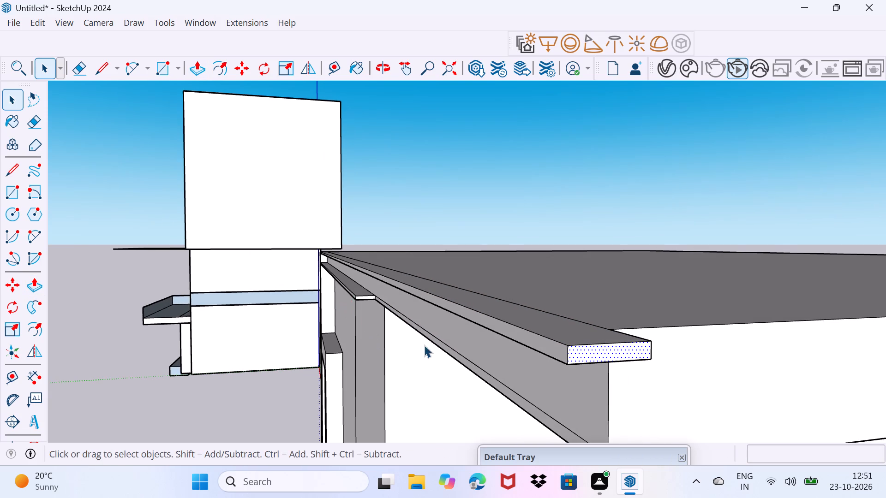
pyautogui.keyDown('shift'); pyautogui.moveTo(423, 345); pyautogui.dragTo(381, 312, button='middle'); pyautogui.keyUp('shift')
pyautogui.scroll(4, 312, 276)
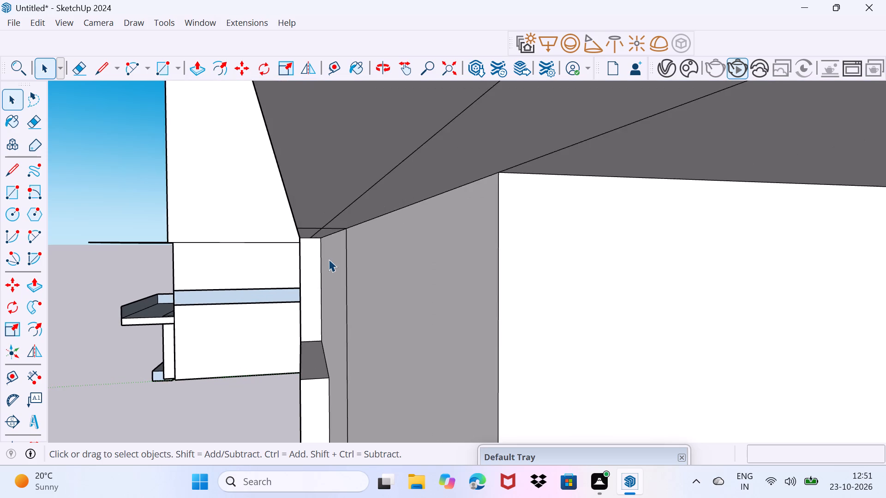
pyautogui.scroll(-2, 329, 259)
pyautogui.moveTo(342, 250); pyautogui.dragTo(363, 226)
pyautogui.click(365, 207)
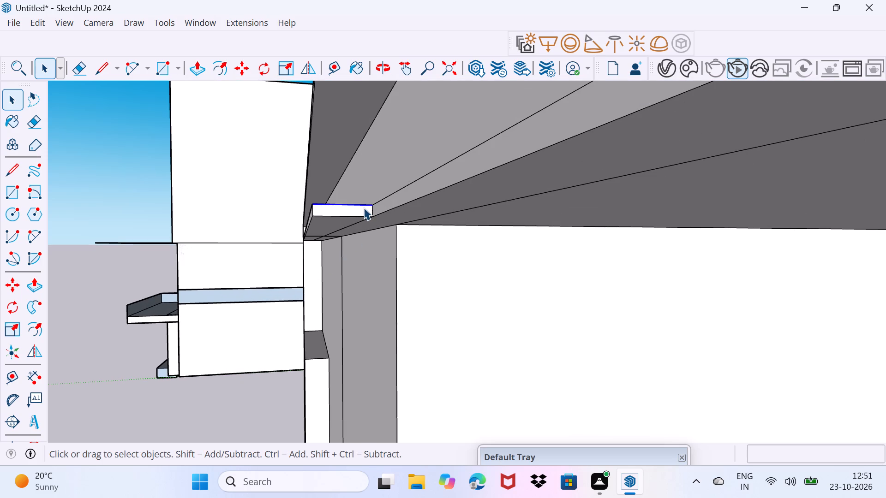
pyautogui.click(364, 207)
pyautogui.click(359, 211)
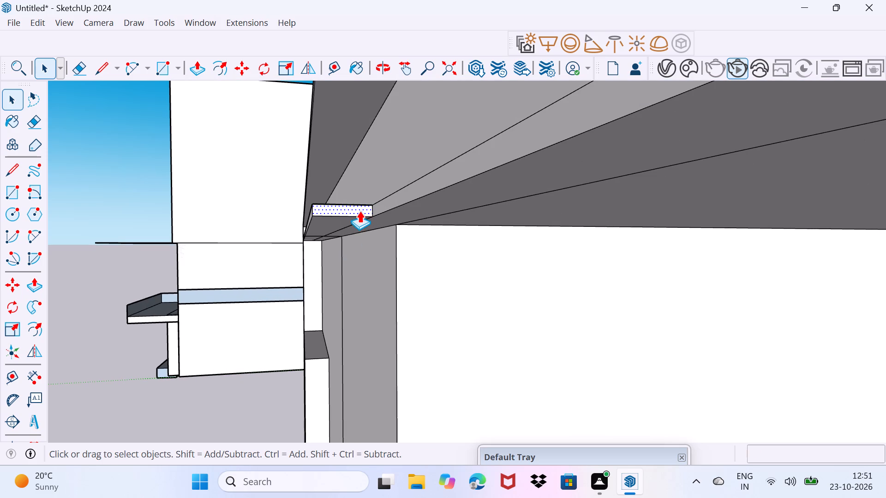
pyautogui.press('p')
pyautogui.click(359, 211)
pyautogui.scroll(-4, 446, 229)
pyautogui.scroll(-1, 485, 216)
pyautogui.scroll(-3, 540, 202)
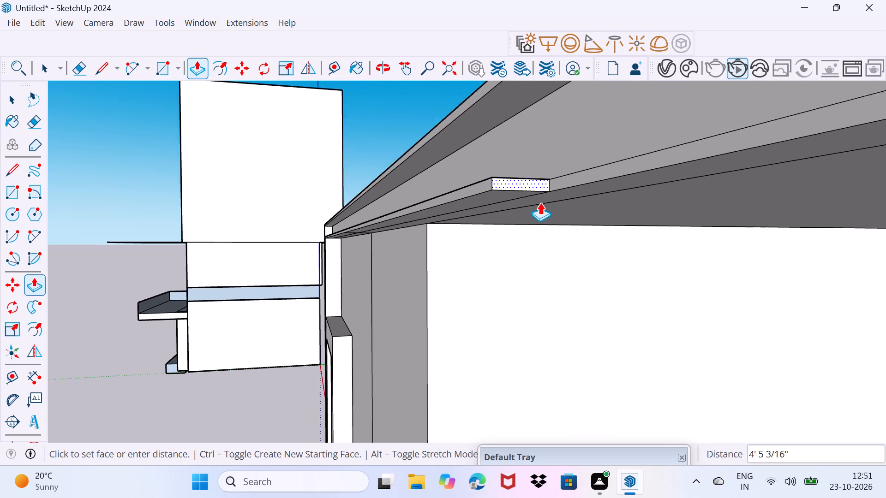
pyautogui.scroll(-4, 540, 202)
pyautogui.scroll(-1, 481, 41)
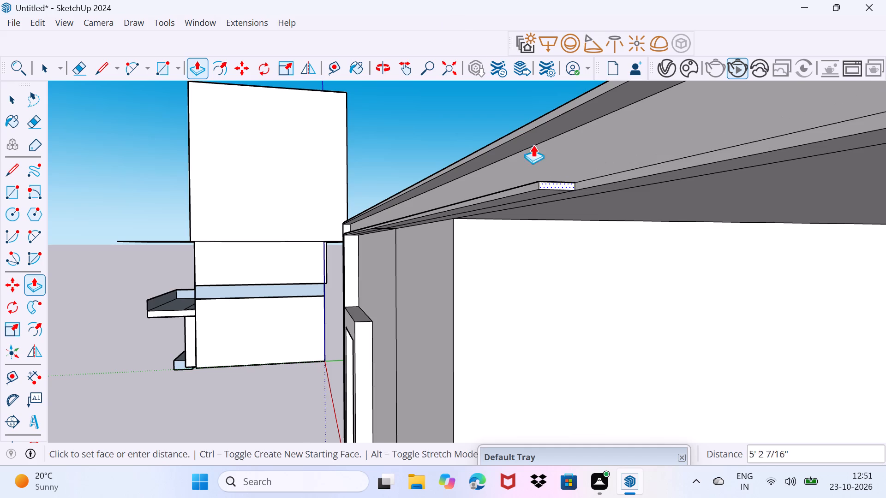
pyautogui.scroll(-3, 556, 164)
pyautogui.scroll(-2, 608, 177)
pyautogui.moveTo(615, 174); pyautogui.dragTo(460, 265, button='middle')
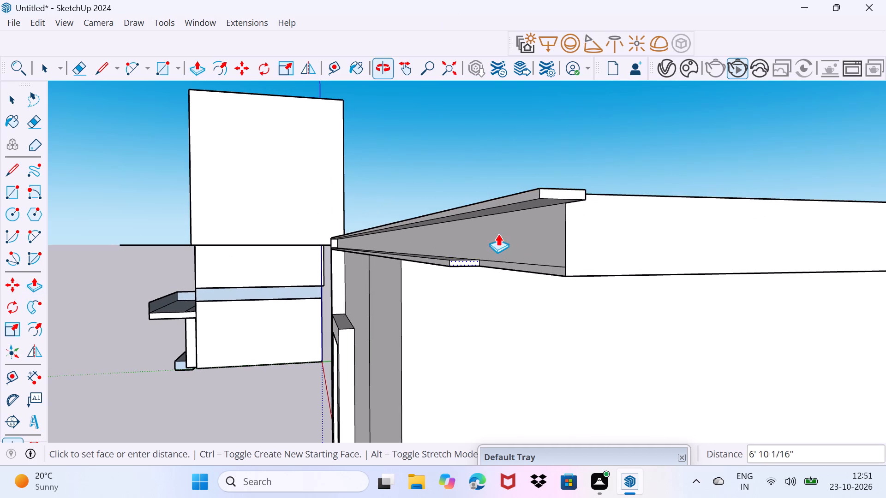
pyautogui.click(578, 201)
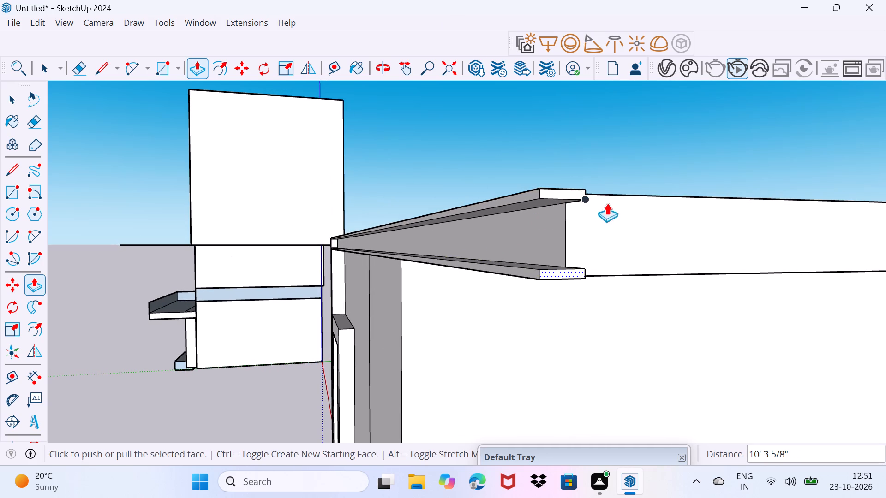
# Draw rectangles about 1 5/8" by 1" on the side faces of both ledges' projecting ends, starting at the band's corner.
pyautogui.moveTo(563, 218); pyautogui.dragTo(257, 267, button='middle')
pyautogui.press('space')
pyautogui.scroll(2, 505, 283)
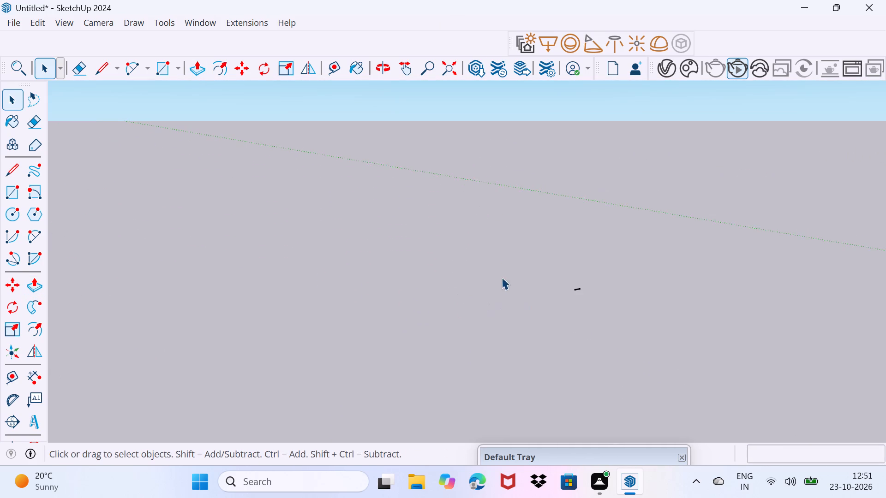
pyautogui.scroll(1, 502, 277)
pyautogui.scroll(-4, 505, 284)
pyautogui.moveTo(513, 314); pyautogui.dragTo(541, 258)
pyautogui.scroll(1, 496, 290)
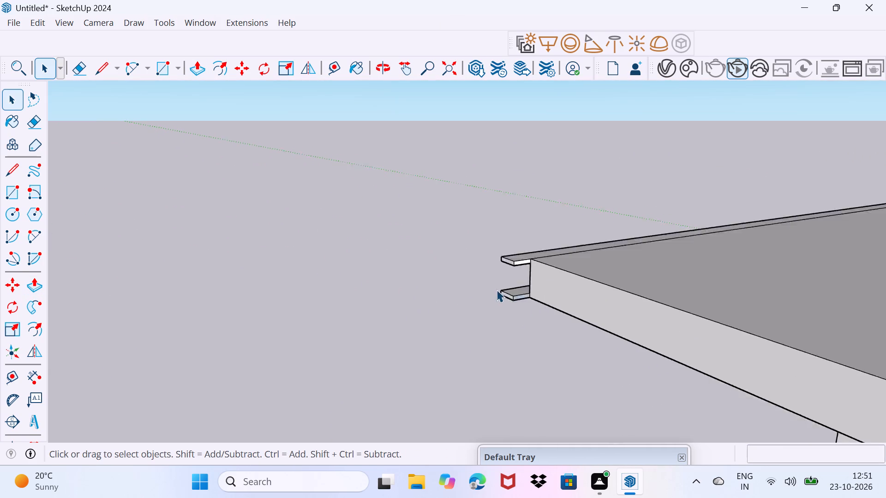
pyautogui.scroll(2, 497, 290)
pyautogui.scroll(-1, 532, 262)
pyautogui.scroll(-2, 572, 294)
pyautogui.keyDown('shift'); pyautogui.moveTo(603, 298); pyautogui.dragTo(471, 318, button='middle'); pyautogui.keyUp('shift')
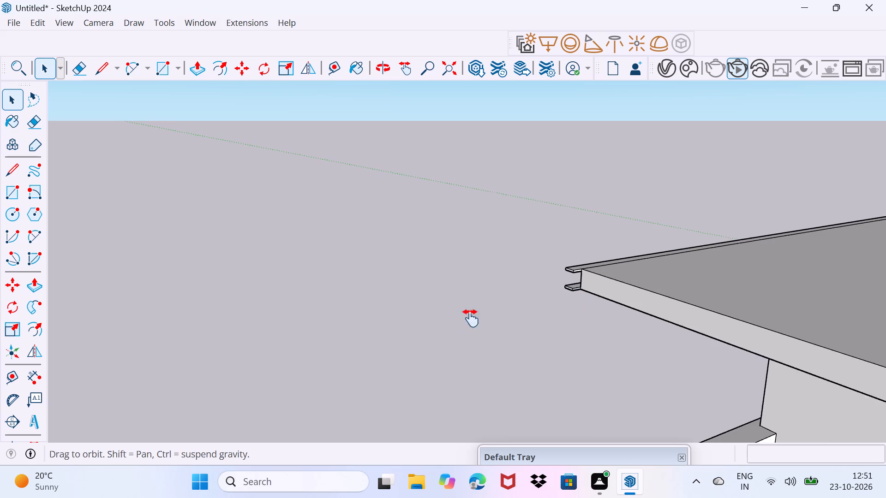
pyautogui.keyDown('shift'); pyautogui.moveTo(471, 318); pyautogui.dragTo(407, 295, button='middle'); pyautogui.keyUp('shift')
pyautogui.scroll(3, 423, 256)
pyautogui.scroll(-2, 425, 270)
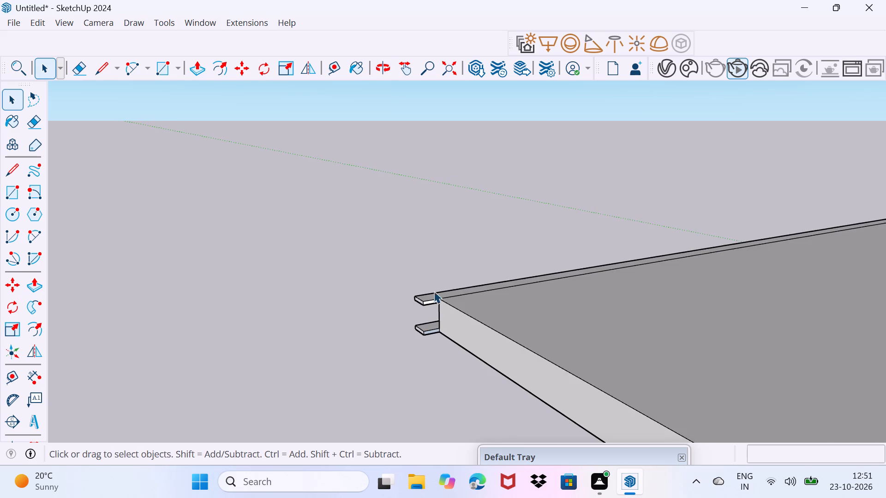
pyautogui.moveTo(441, 318); pyautogui.dragTo(432, 276, button='middle')
pyautogui.scroll(3, 437, 315)
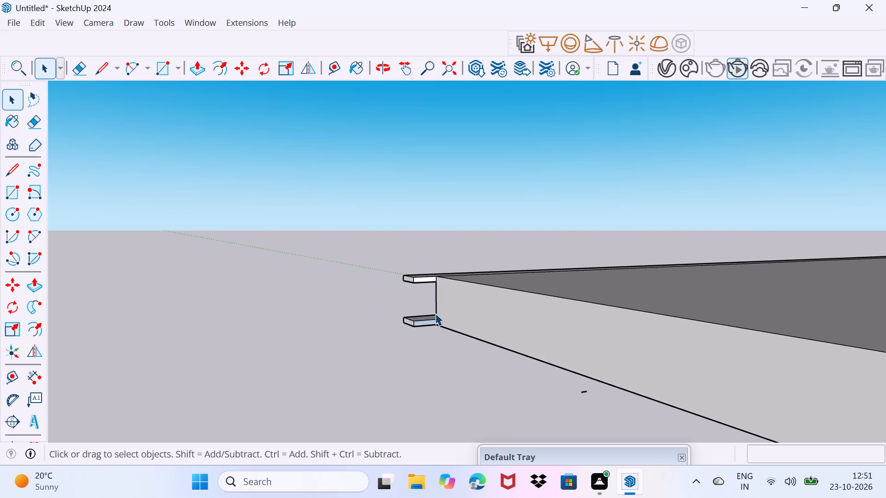
pyautogui.scroll(7, 435, 313)
pyautogui.scroll(-1, 432, 304)
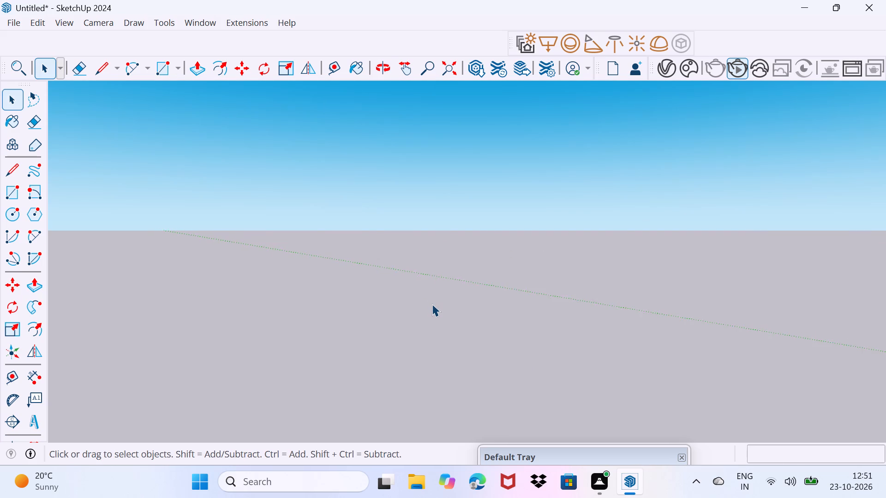
pyautogui.scroll(-4, 432, 304)
pyautogui.scroll(2, 432, 304)
pyautogui.moveTo(432, 304); pyautogui.dragTo(423, 339, button='middle')
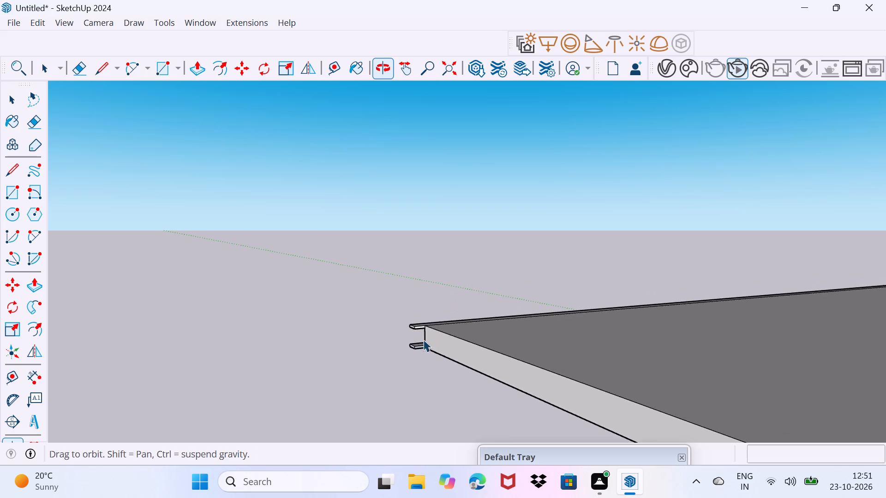
pyautogui.scroll(2, 422, 340)
pyautogui.scroll(-4, 421, 338)
pyautogui.scroll(3, 431, 333)
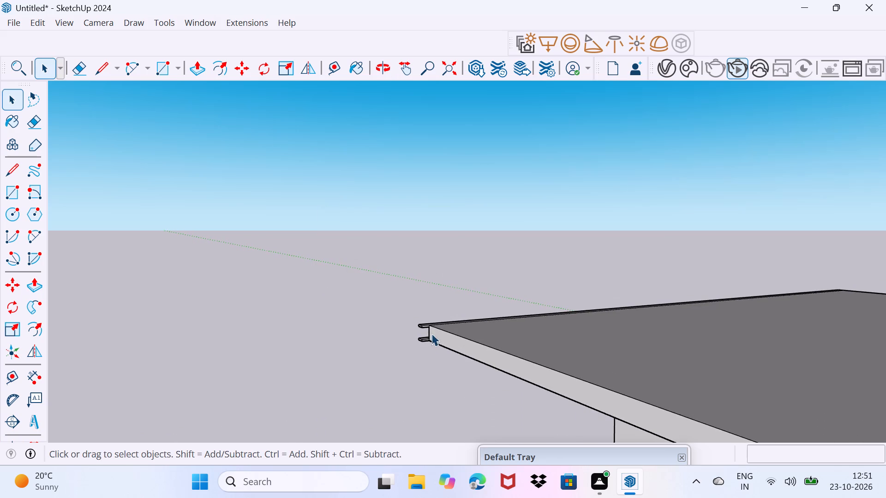
pyautogui.moveTo(431, 333); pyautogui.dragTo(424, 363, button='middle')
pyautogui.scroll(2, 423, 357)
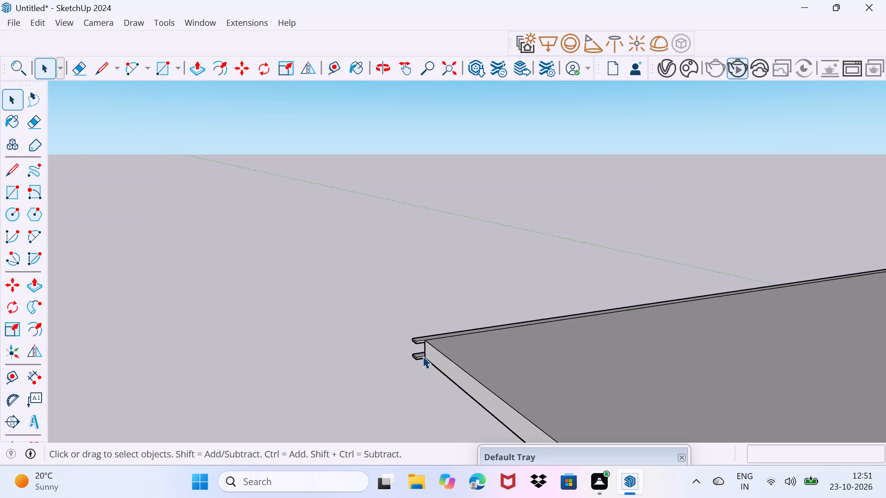
pyautogui.scroll(17, 423, 356)
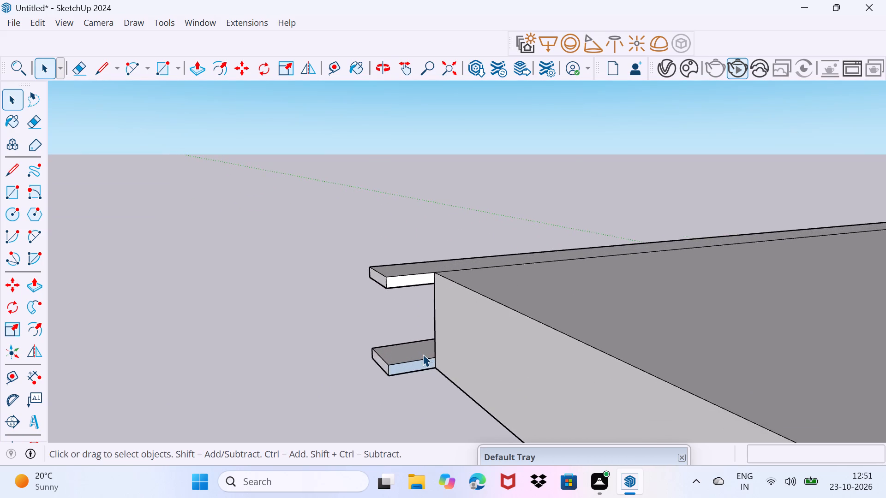
pyautogui.scroll(3, 423, 354)
pyautogui.press('r')
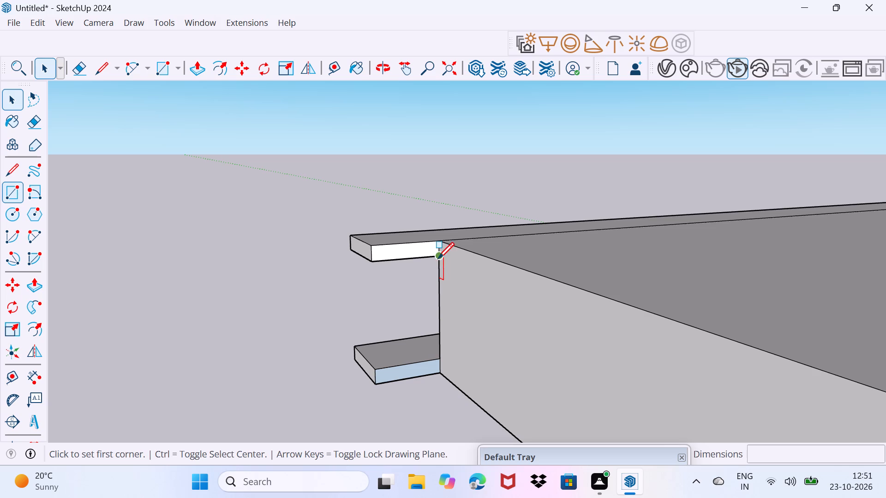
pyautogui.click(438, 242)
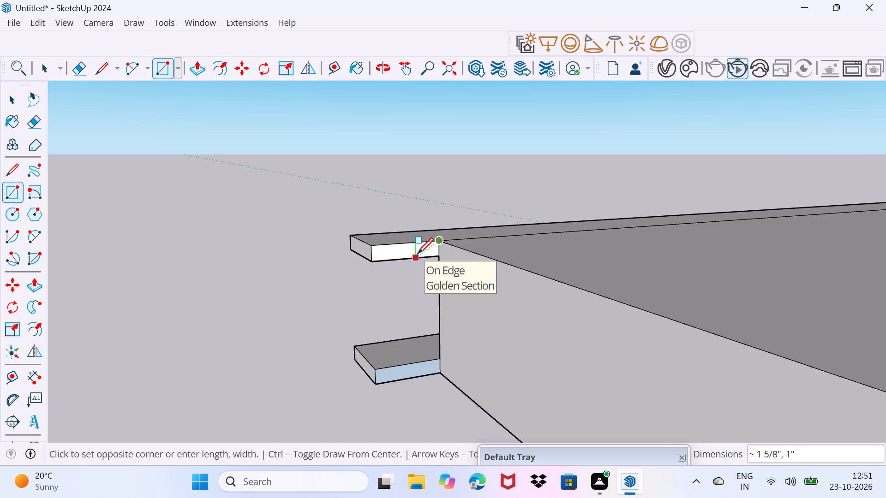
pyautogui.click(417, 254)
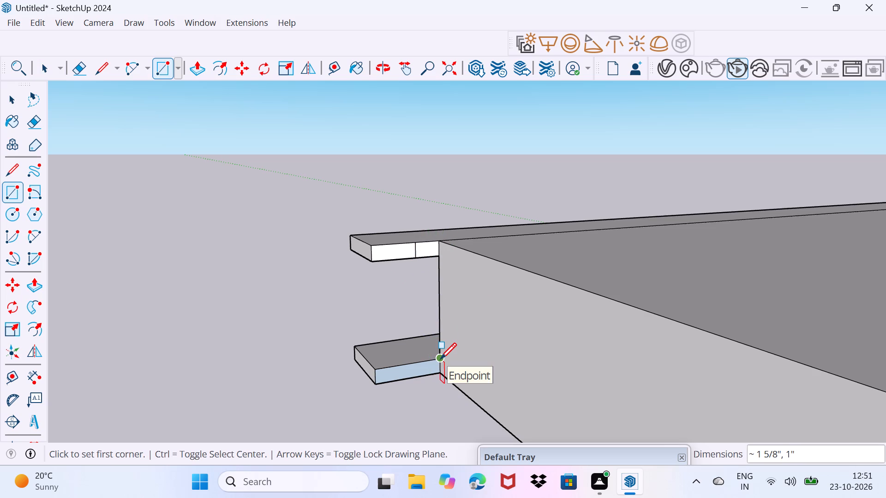
pyautogui.click(436, 361)
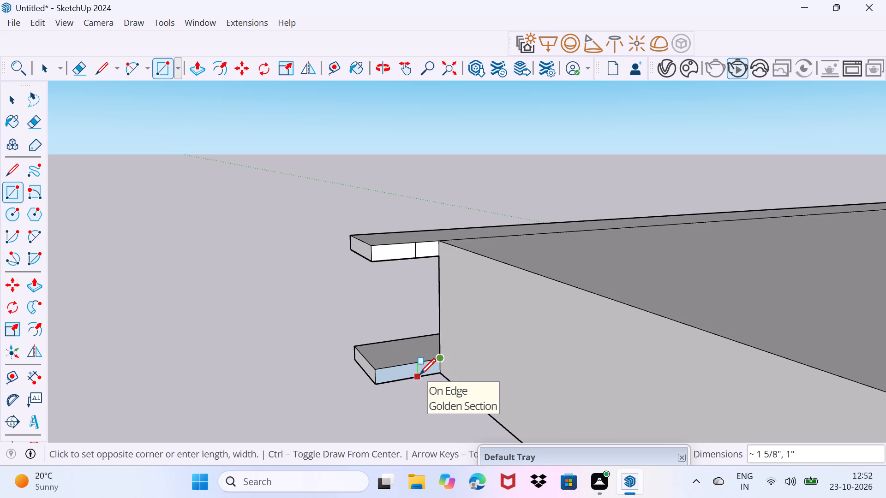
pyautogui.click(419, 374)
pyautogui.press('space')
# Push/Pull the lower and upper ledges' projecting end faces back 2 7/8" to the edges of the small rectangles.
pyautogui.click(371, 373)
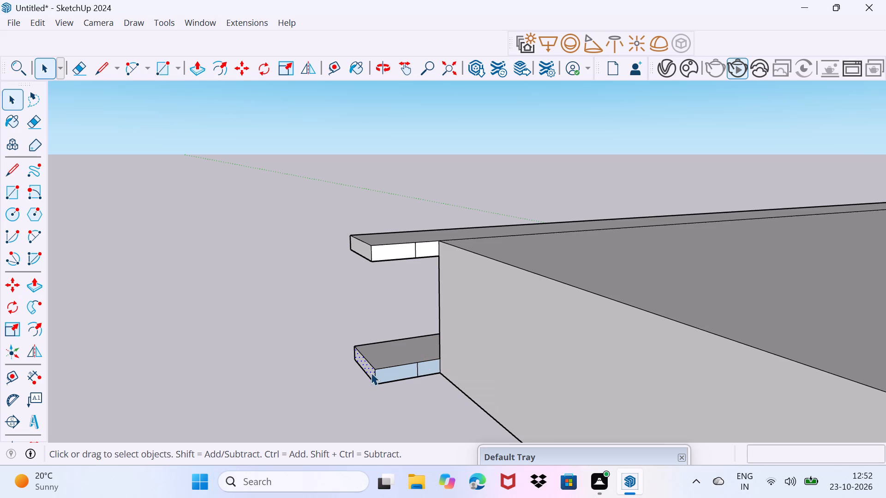
pyautogui.press('p')
pyautogui.click(371, 373)
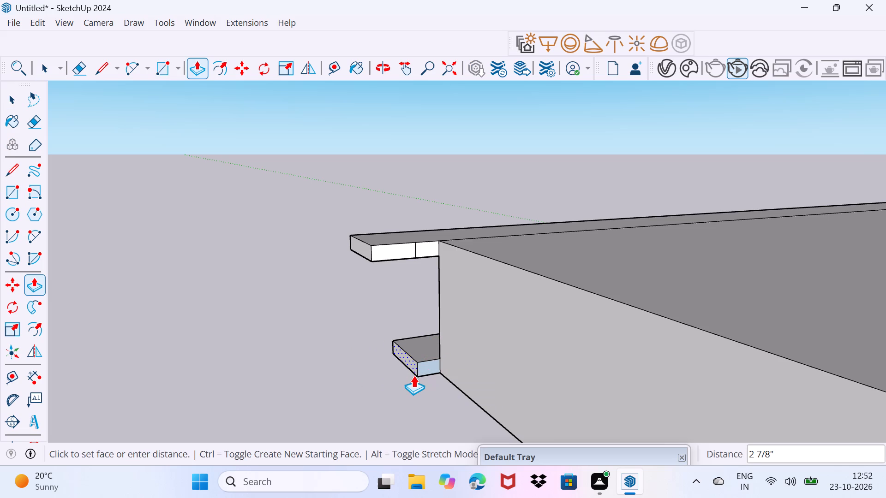
pyautogui.click(414, 375)
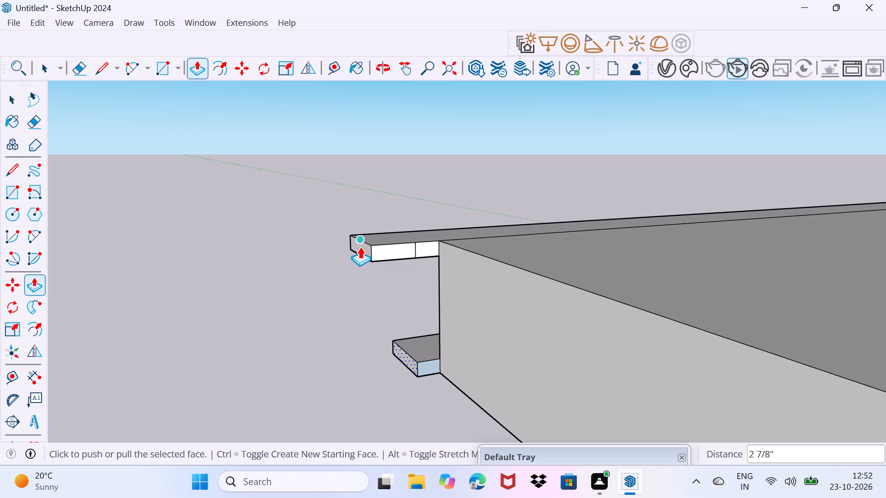
pyautogui.press('space')
pyautogui.click(360, 247)
pyautogui.press('p')
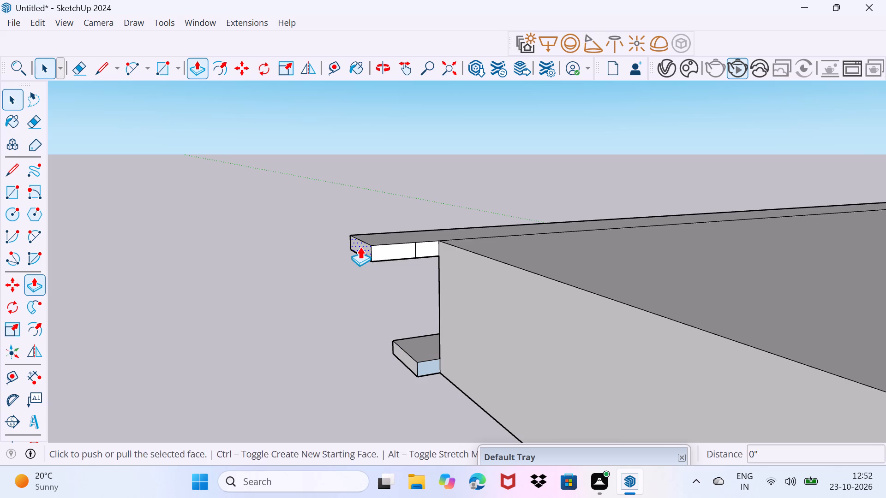
pyautogui.click(360, 247)
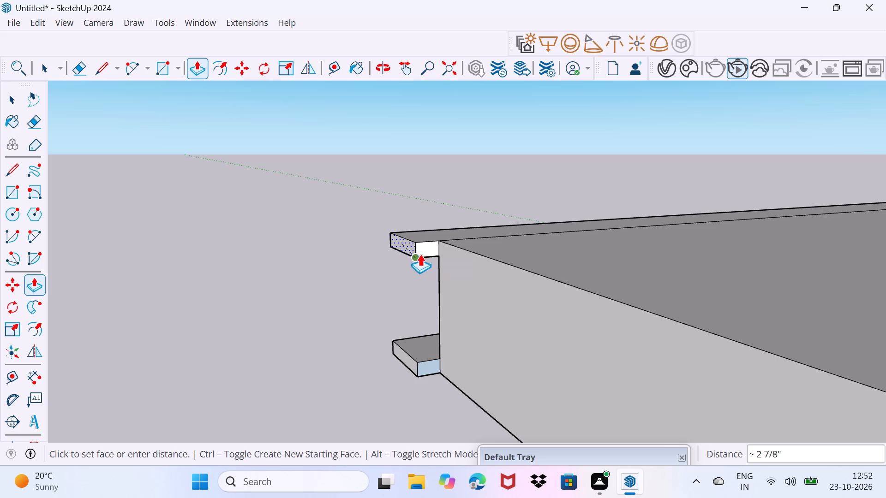
pyautogui.click(420, 254)
pyautogui.press('space')
# Push/Pull the small rectangle on the upper ledge 22' 11 3/8" along the band's side to its far end.
pyautogui.moveTo(415, 281); pyautogui.dragTo(417, 262)
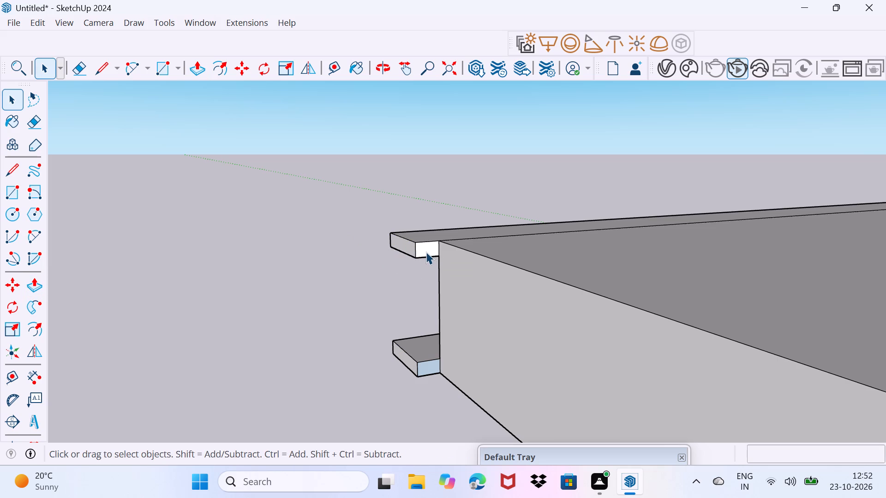
pyautogui.click(425, 251)
pyautogui.press('p')
pyautogui.click(429, 252)
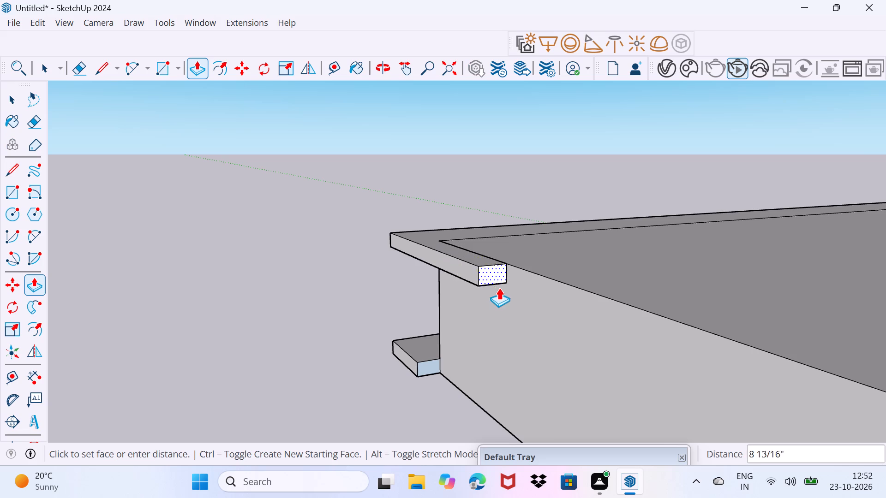
pyautogui.scroll(-20, 503, 290)
pyautogui.scroll(-4, 503, 290)
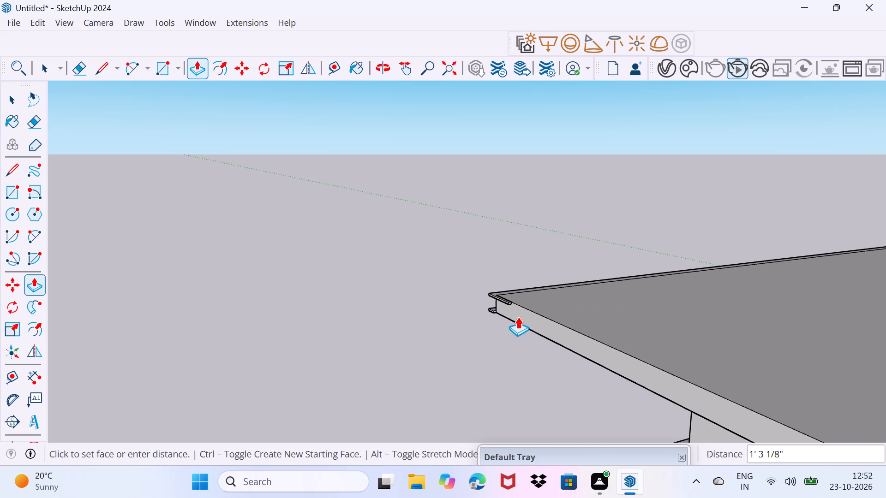
pyautogui.moveTo(519, 318); pyautogui.dragTo(176, 167, button='middle')
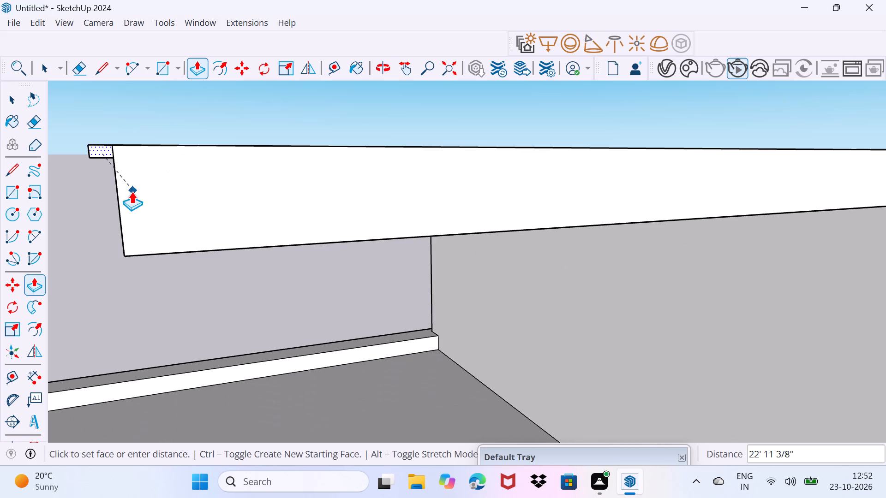
pyautogui.click(132, 186)
pyautogui.moveTo(94, 206); pyautogui.dragTo(156, 207, button='middle')
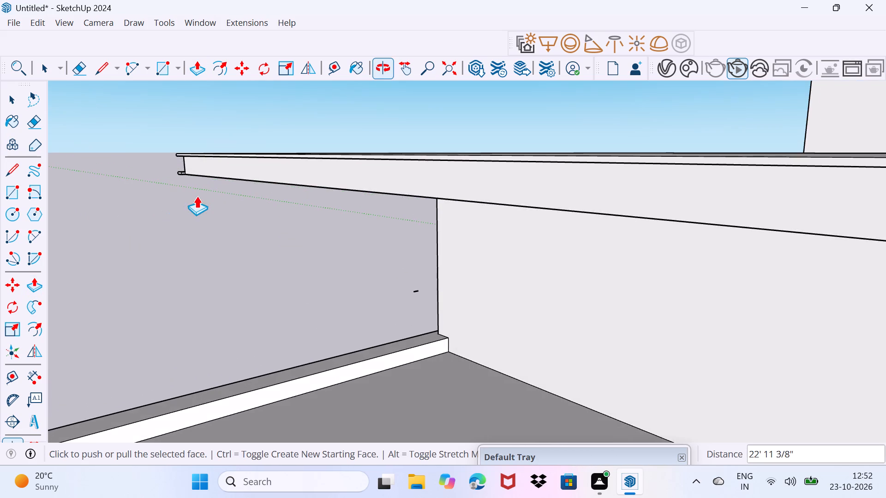
pyautogui.scroll(4, 186, 178)
pyautogui.scroll(-3, 186, 165)
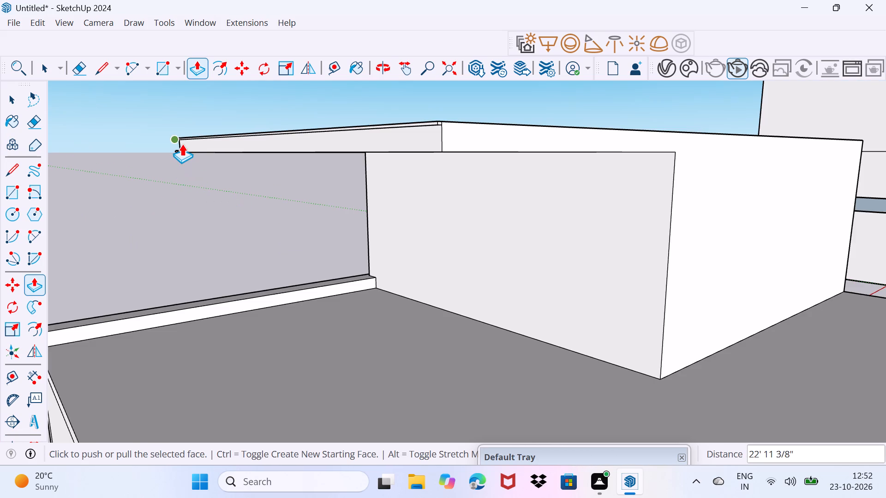
pyautogui.press('space')
# Push/Pull the small rectangle on the lower ledge 22' 11 3/8" along the band's side, level with the upper ledge's end.
pyautogui.scroll(20, 179, 151)
pyautogui.scroll(2, 179, 151)
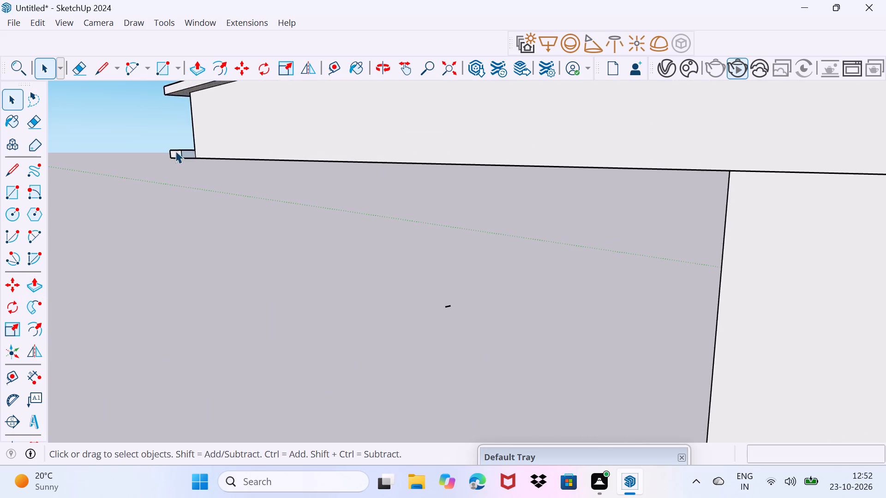
pyautogui.scroll(5, 183, 165)
pyautogui.scroll(-4, 187, 154)
pyautogui.moveTo(215, 116); pyautogui.dragTo(214, 129, button='middle')
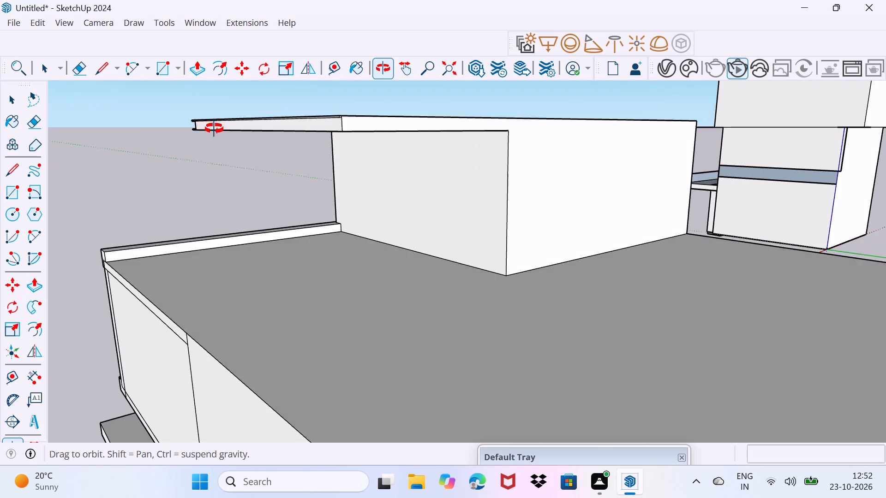
pyautogui.moveTo(214, 129); pyautogui.dragTo(194, 129, button='middle')
pyautogui.scroll(4, 199, 133)
pyautogui.scroll(-4, 198, 130)
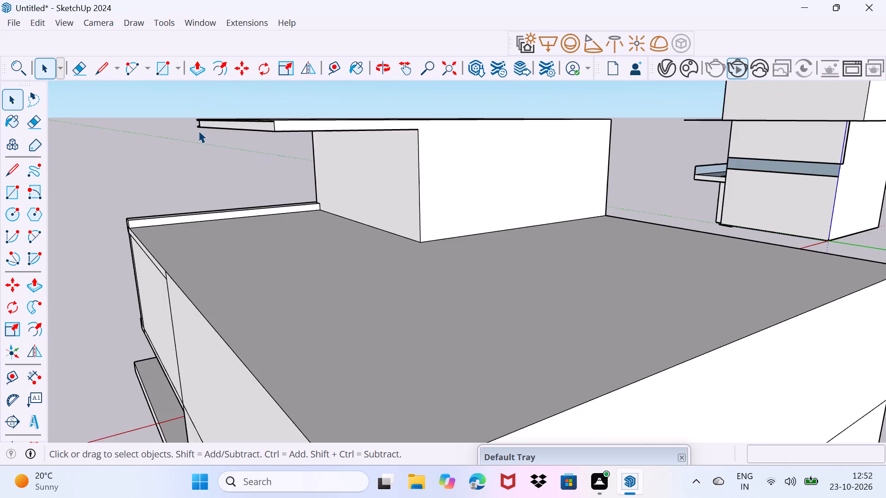
pyautogui.scroll(2, 204, 130)
pyautogui.moveTo(204, 130); pyautogui.dragTo(235, 213, button='middle')
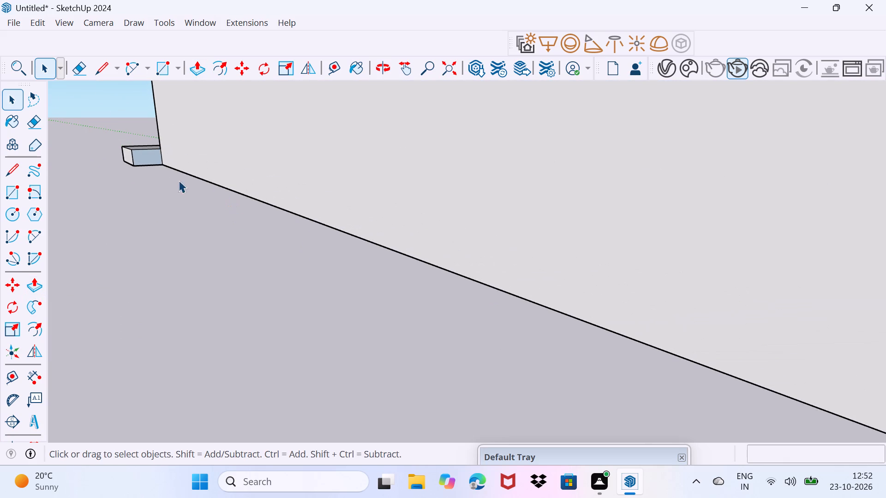
pyautogui.click(151, 159)
pyautogui.press('p')
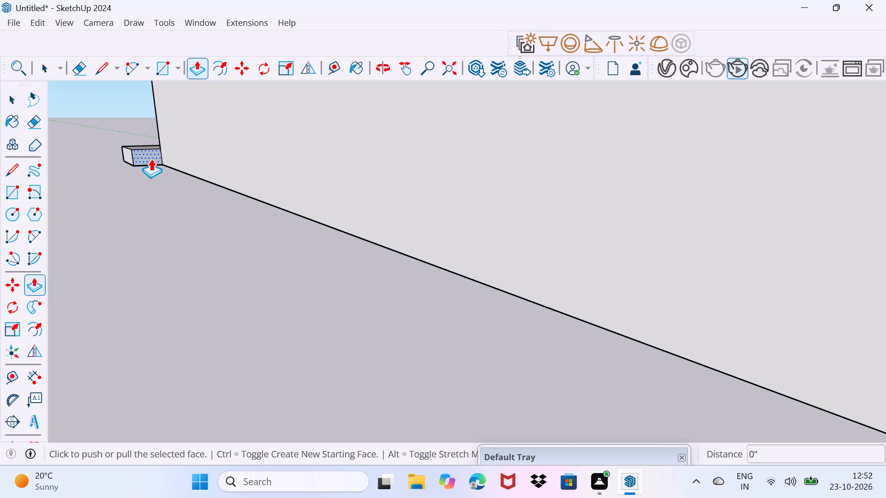
pyautogui.click(151, 159)
pyautogui.scroll(-4, 299, 184)
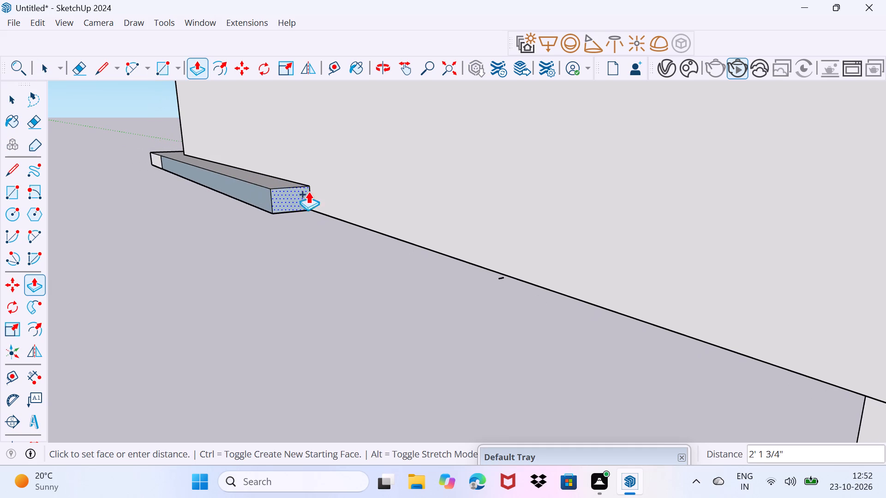
pyautogui.scroll(-12, 400, 219)
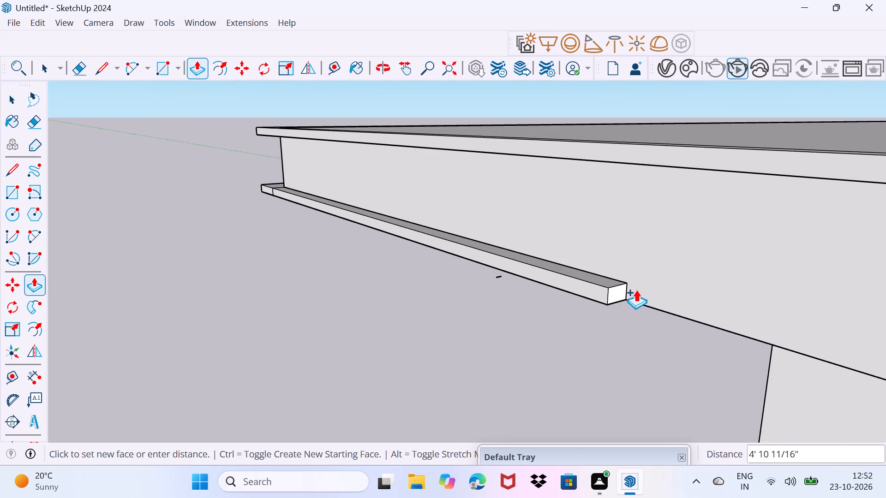
pyautogui.keyDown('shift'); pyautogui.moveTo(641, 290); pyautogui.dragTo(349, 245, button='middle'); pyautogui.keyUp('shift')
pyautogui.scroll(-10, 349, 245)
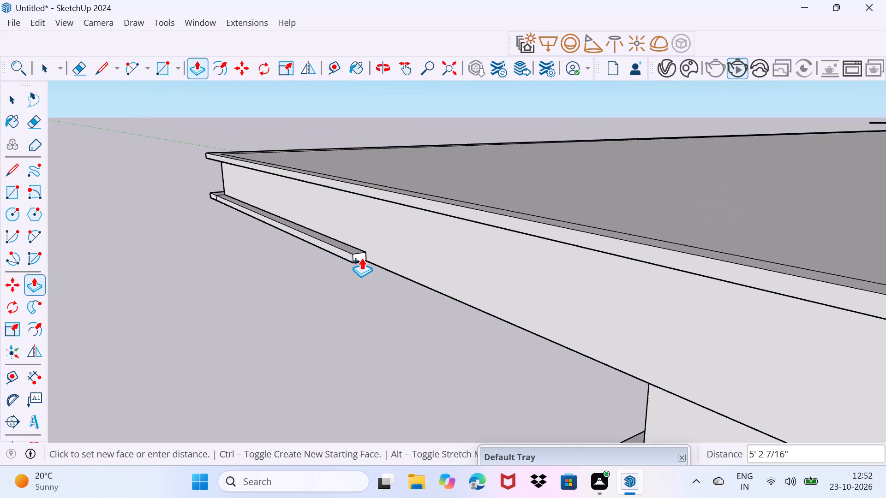
pyautogui.scroll(-7, 361, 258)
pyautogui.keyDown('shift'); pyautogui.moveTo(395, 281); pyautogui.dragTo(183, 127, button='middle'); pyautogui.keyUp('shift')
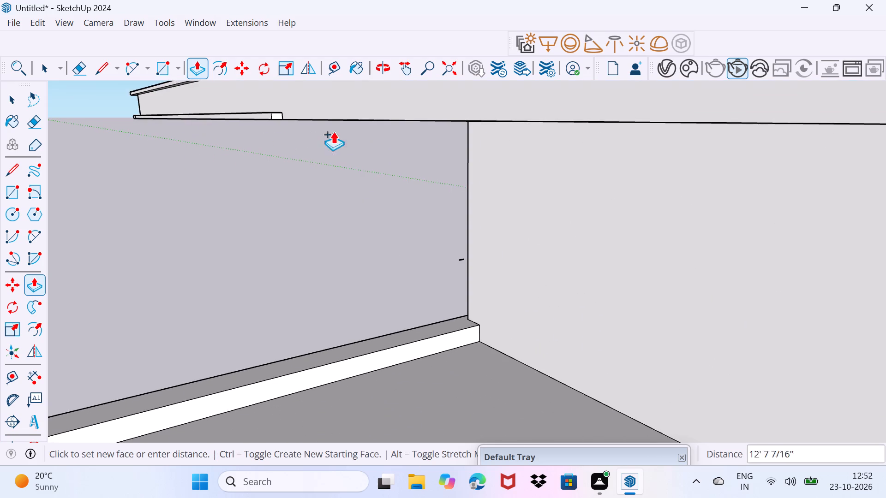
pyautogui.scroll(-5, 412, 136)
pyautogui.scroll(6, 435, 137)
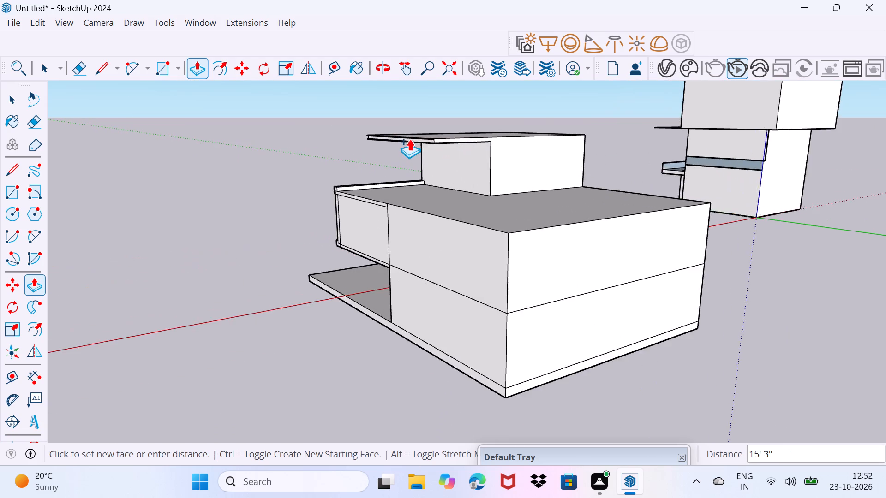
pyautogui.scroll(6, 409, 139)
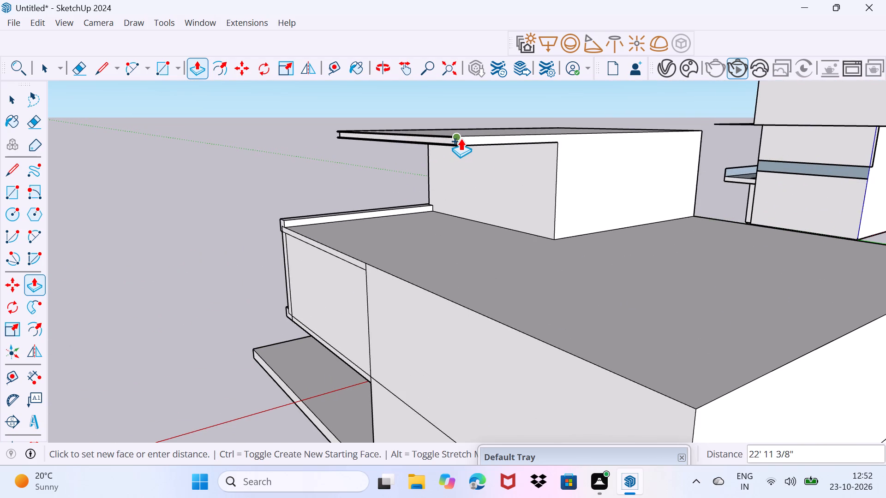
pyautogui.click(461, 138)
pyautogui.press('space')
pyautogui.moveTo(449, 207); pyautogui.dragTo(457, 149)
# Paint the recessed balcony's ceiling and the underside of its floor slab with the golden-brown wood-like Window Coverings material.
pyautogui.scroll(2, 443, 143)
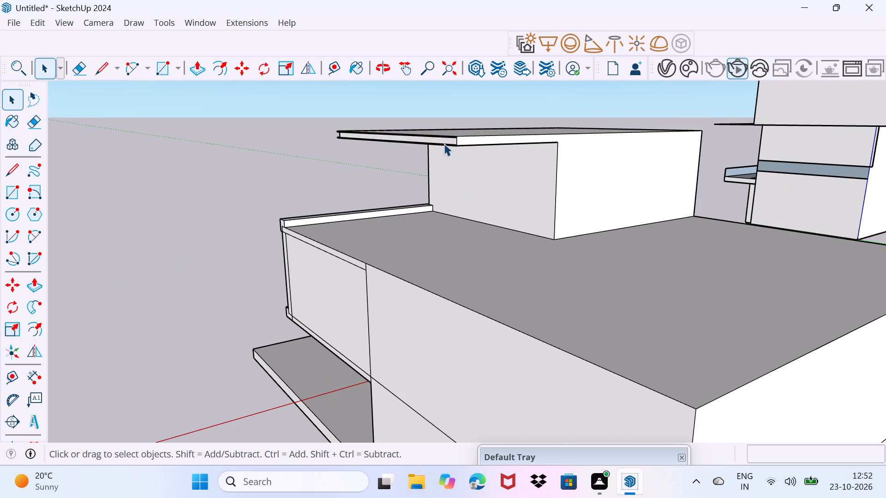
pyautogui.scroll(3, 444, 143)
pyautogui.moveTo(478, 130); pyautogui.dragTo(708, 121, button='middle')
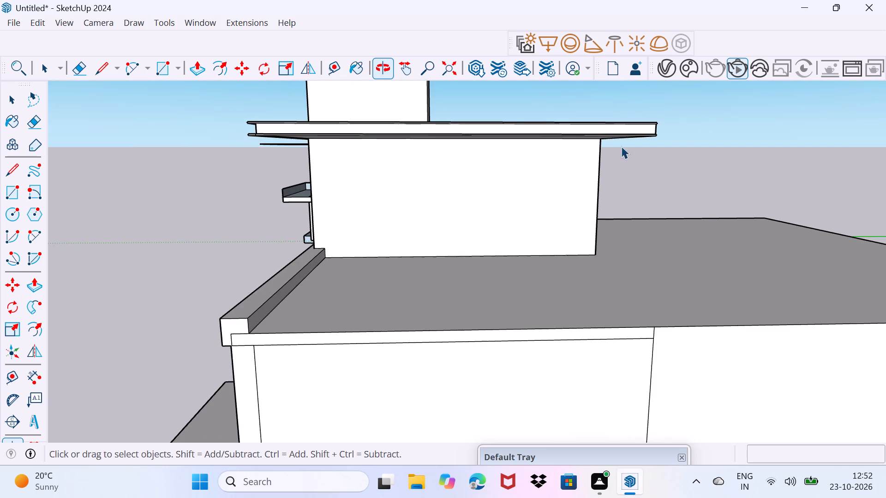
pyautogui.scroll(-3, 492, 170)
pyautogui.moveTo(366, 218); pyautogui.dragTo(635, 194, button='middle')
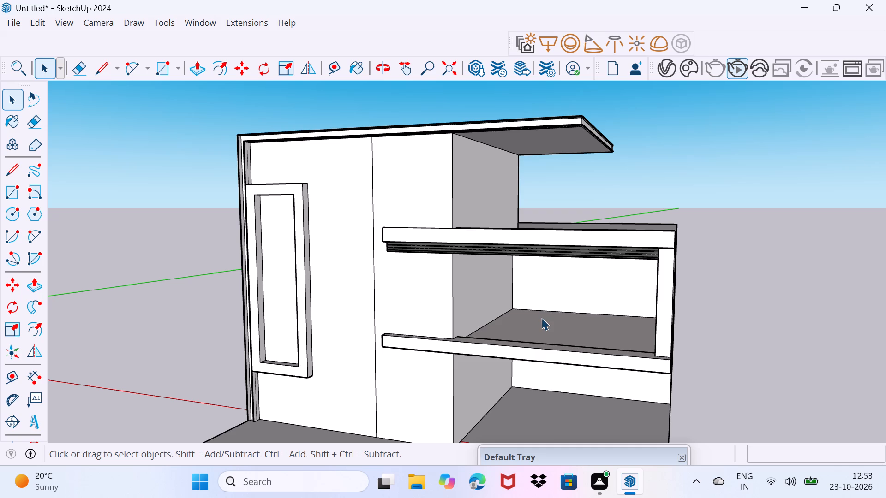
pyautogui.moveTo(509, 298); pyautogui.dragTo(442, 253, button='middle')
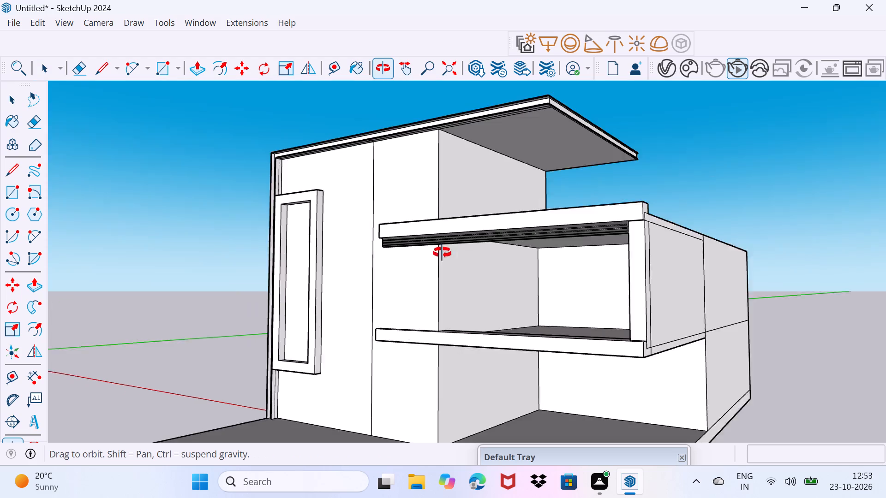
pyautogui.moveTo(442, 253); pyautogui.dragTo(448, 226, button='middle')
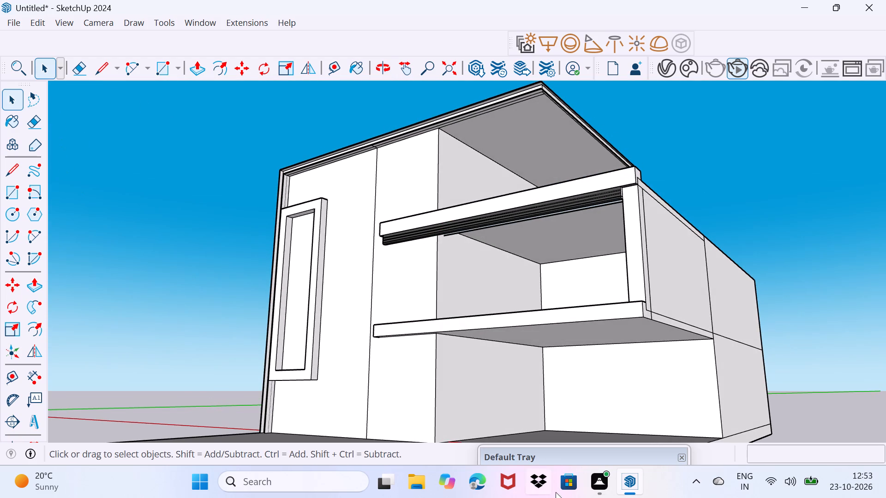
pyautogui.moveTo(594, 456); pyautogui.dragTo(674, 172)
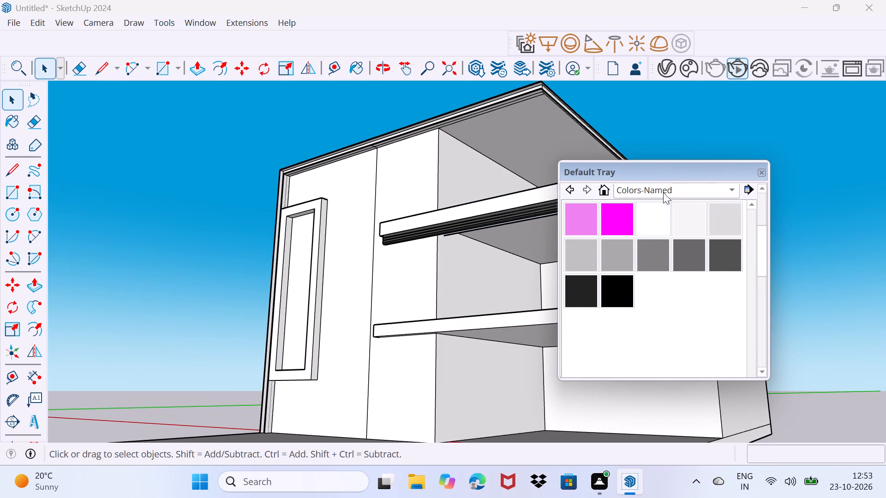
pyautogui.click(668, 194)
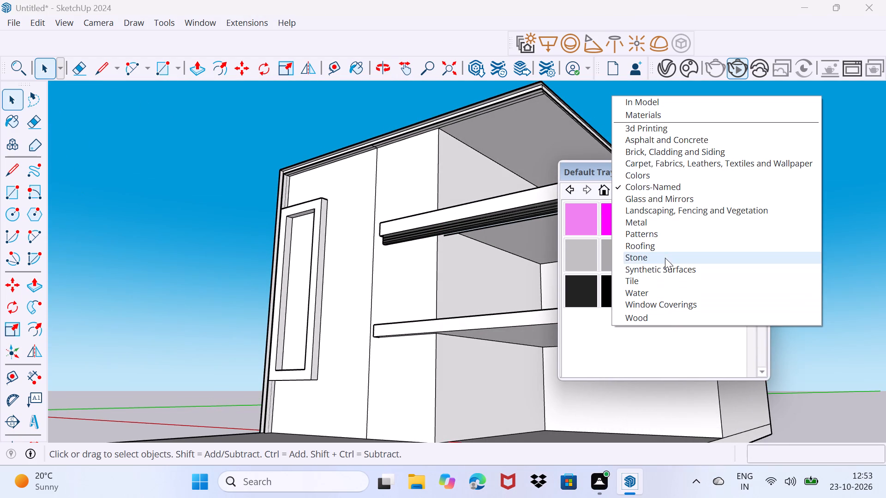
pyautogui.click(663, 314)
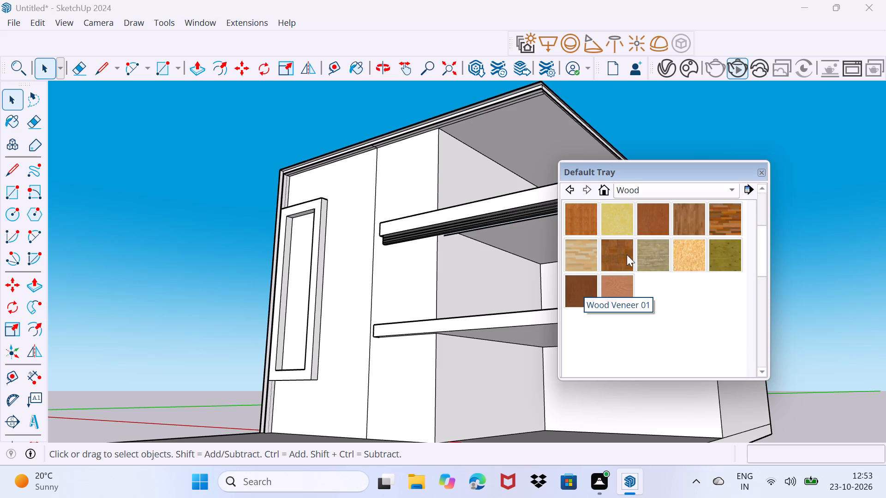
pyautogui.click(662, 188)
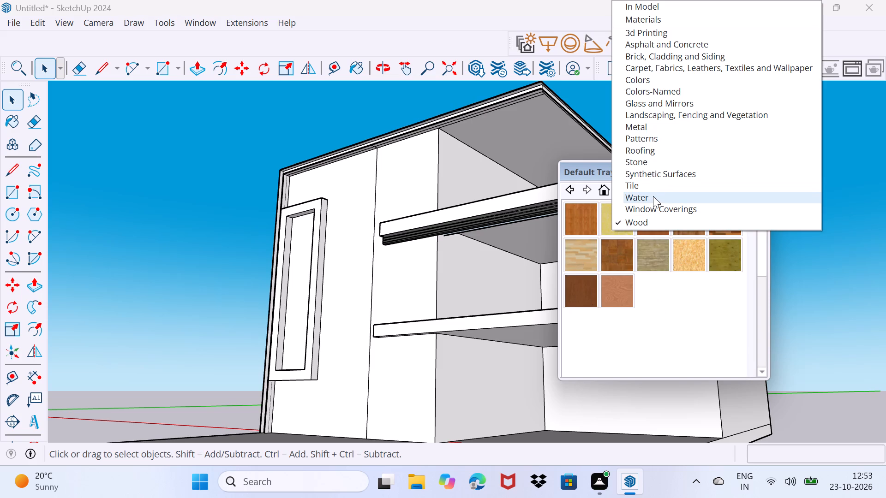
pyautogui.click(653, 207)
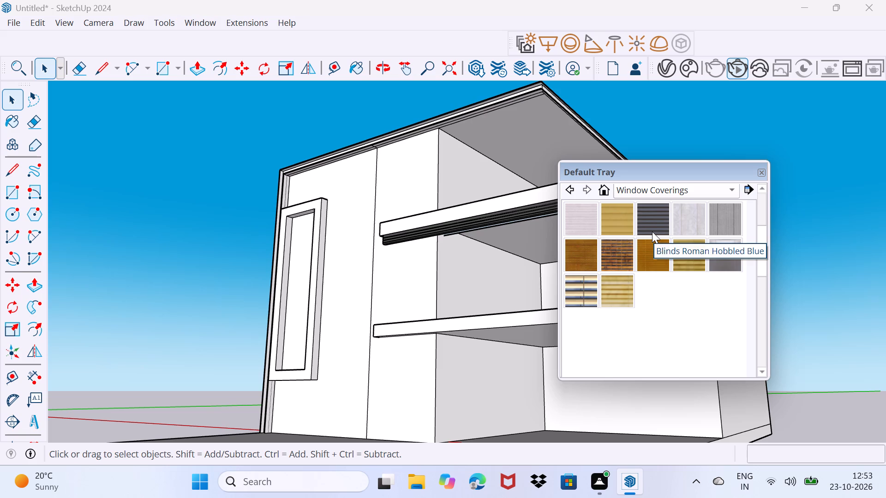
pyautogui.click(659, 257)
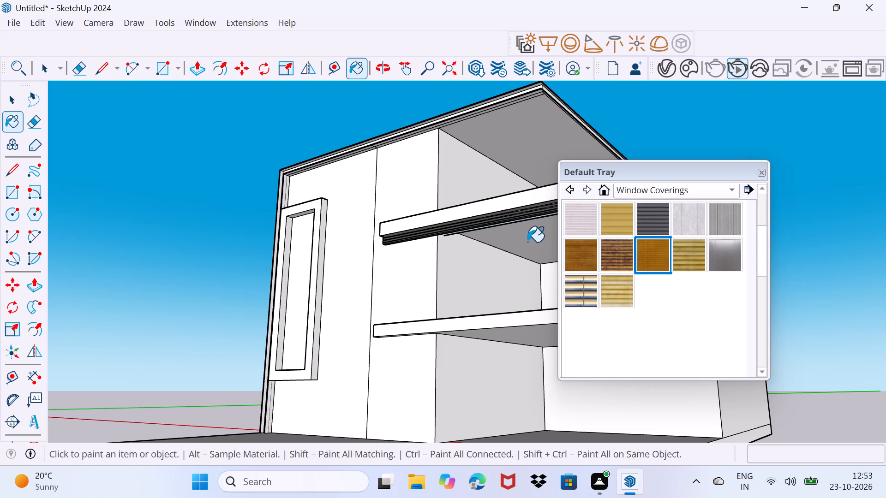
pyautogui.click(527, 242)
pyautogui.moveTo(508, 348); pyautogui.dragTo(519, 316, button='middle')
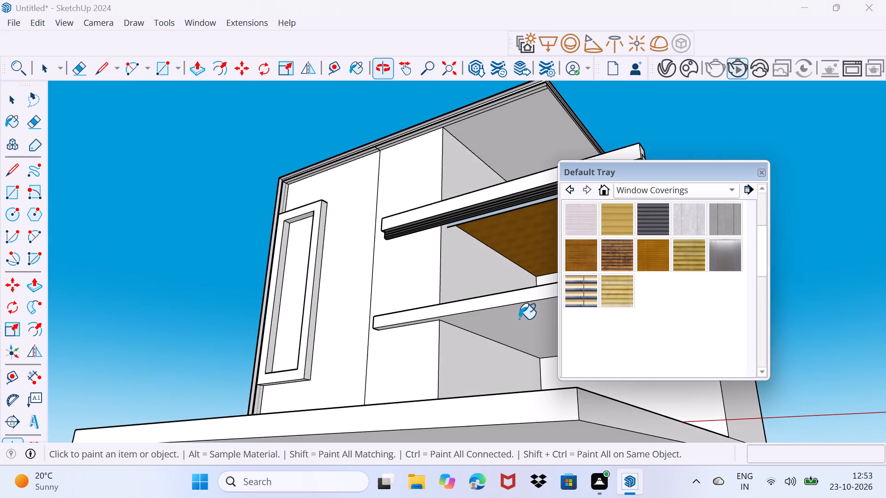
pyautogui.click(523, 315)
# Paint the recessed balcony's back wall and both side walls with the Blinds Cellular White material from Window Coverings.
pyautogui.moveTo(506, 280); pyautogui.dragTo(518, 326, button='middle')
pyautogui.click(582, 224)
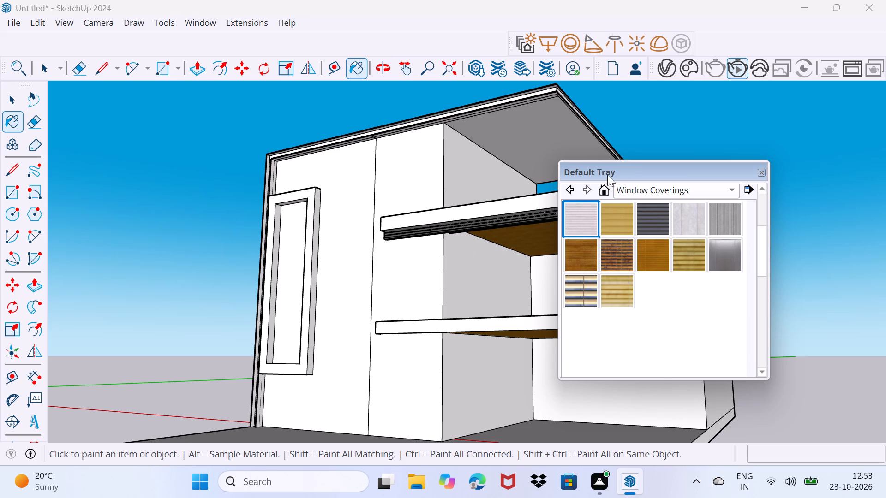
pyautogui.moveTo(625, 172); pyautogui.dragTo(585, 407)
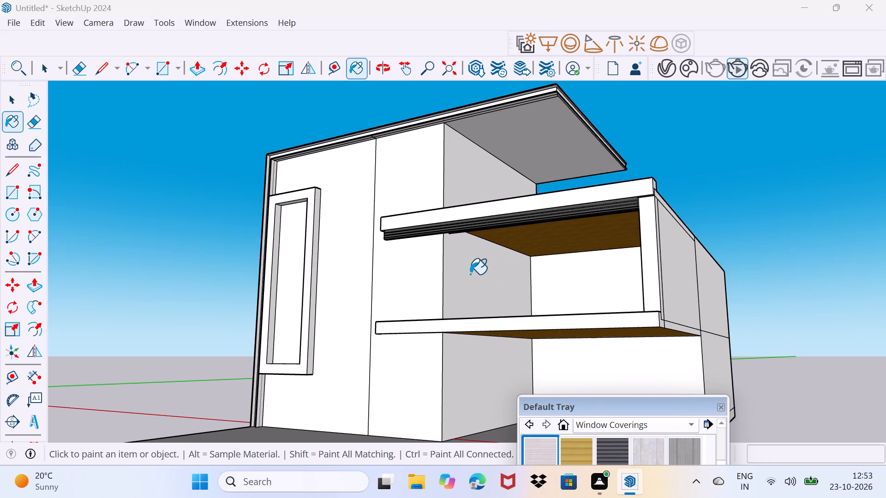
pyautogui.click(470, 274)
pyautogui.click(562, 278)
pyautogui.moveTo(524, 295); pyautogui.dragTo(718, 328, button='middle')
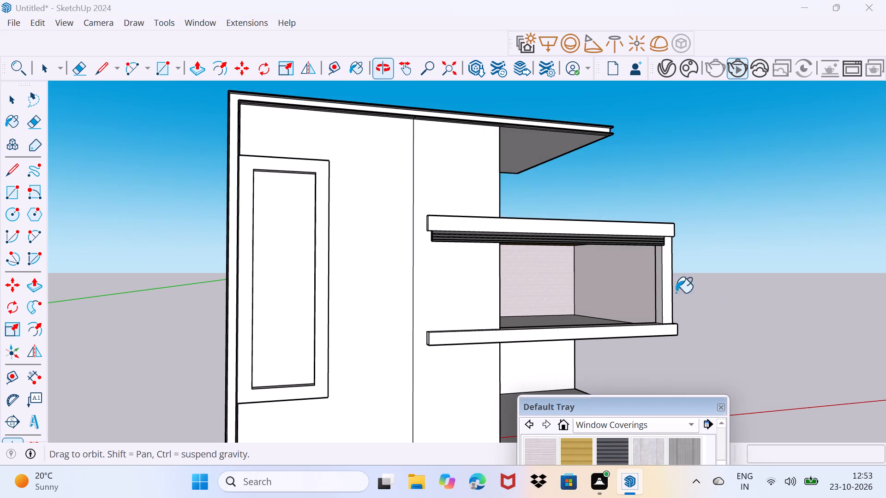
pyautogui.click(613, 290)
# Set the Blinds Cellular White material's texture width to 100 inches, keeping its proportions, for the balcony walls.
pyautogui.scroll(4, 613, 289)
pyautogui.moveTo(613, 289); pyautogui.dragTo(588, 292, button='middle')
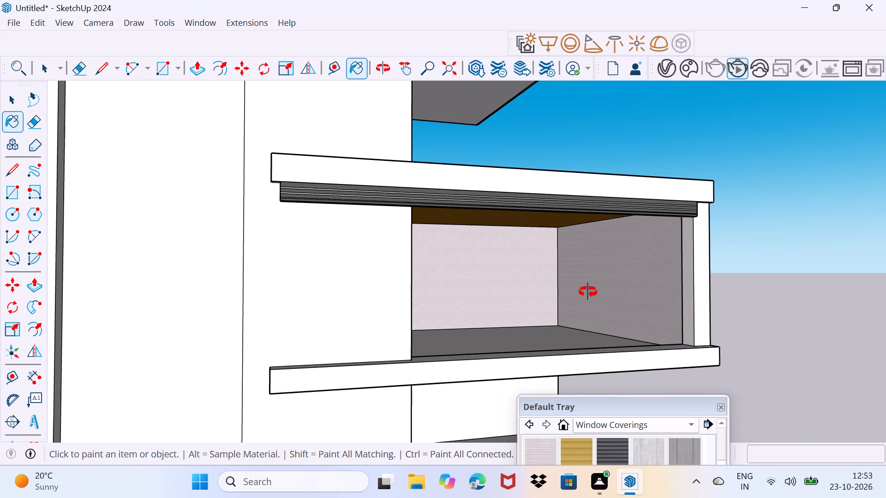
pyautogui.moveTo(588, 292); pyautogui.dragTo(580, 294, button='middle')
pyautogui.scroll(2, 577, 294)
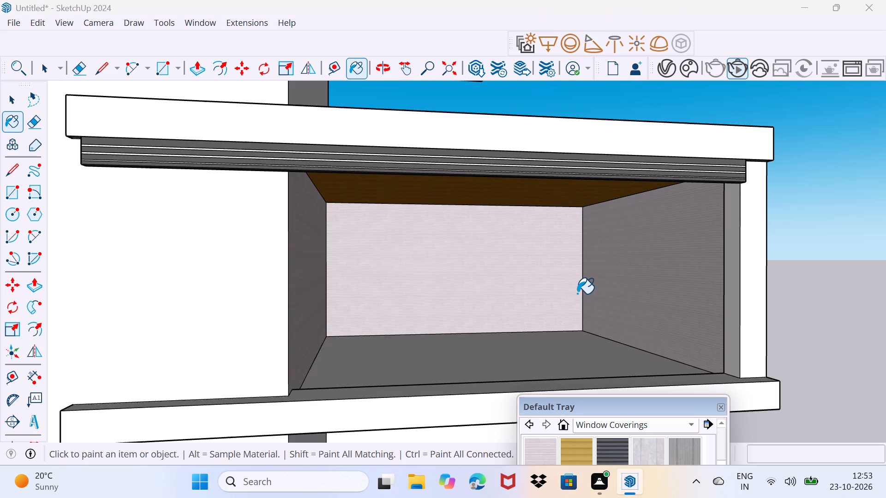
pyautogui.moveTo(620, 424); pyautogui.dragTo(645, 346)
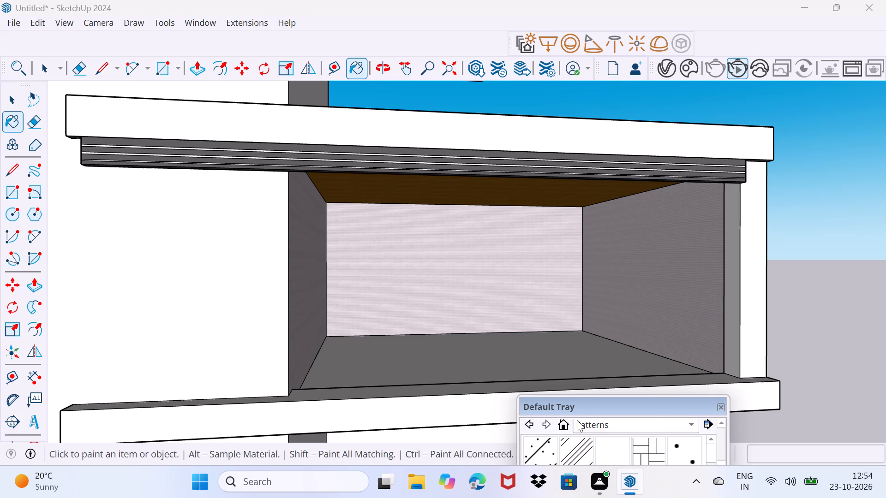
pyautogui.click(525, 264)
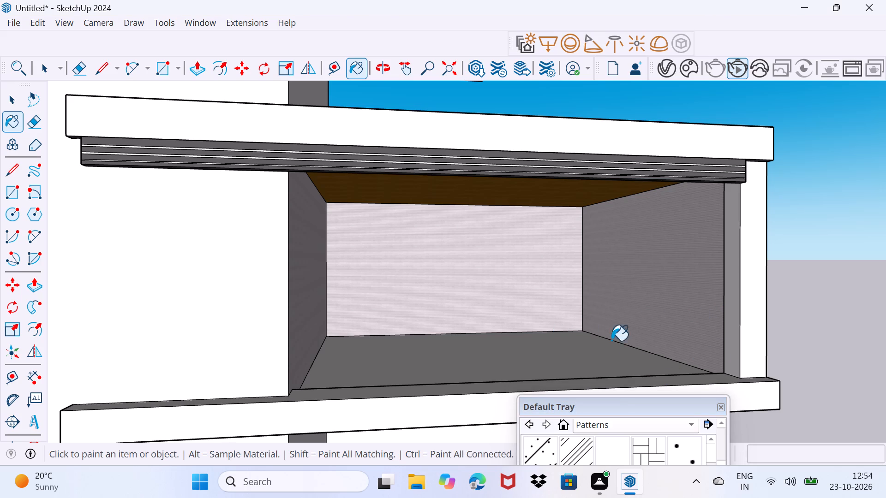
pyautogui.moveTo(626, 402); pyautogui.dragTo(590, 238)
pyautogui.scroll(3, 505, 258)
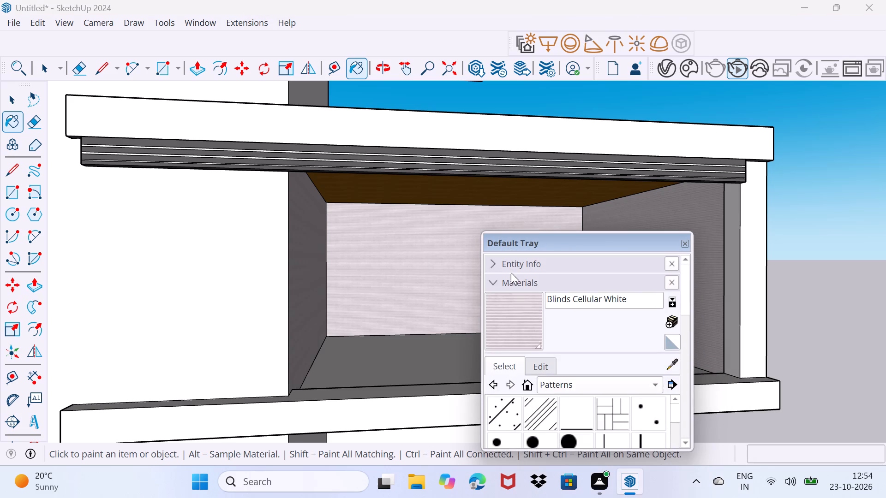
pyautogui.click(548, 368)
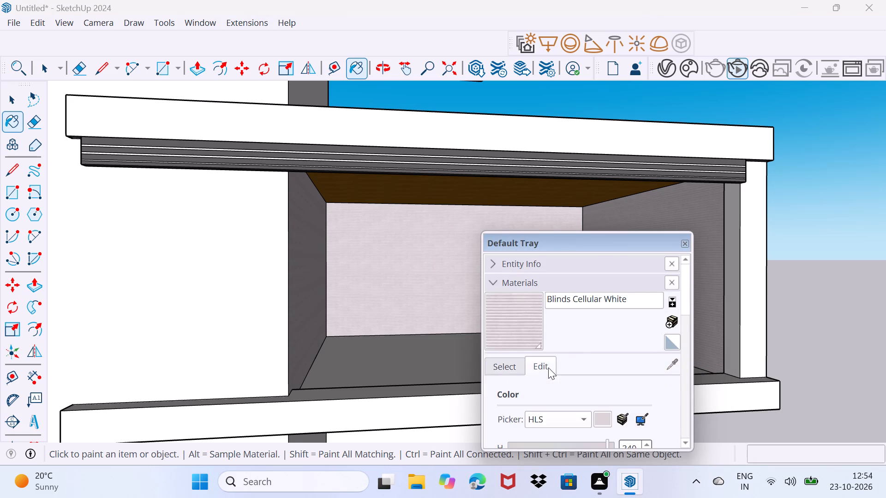
pyautogui.scroll(-2, 548, 371)
pyautogui.scroll(-2, 557, 432)
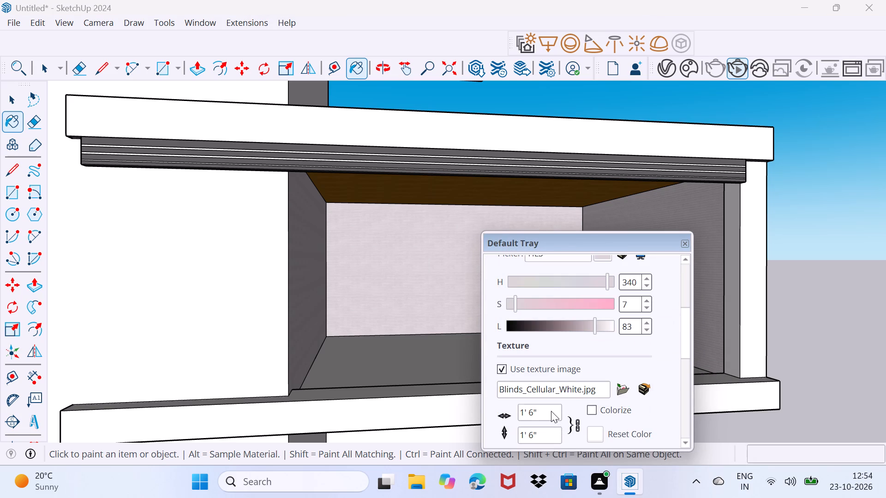
pyautogui.click(551, 411)
pyautogui.press('BackSpace')
pyautogui.press('BackSpace')
pyautogui.press('BackSpace')
pyautogui.press('BackSpace')
pyautogui.press('BackSpace')
pyautogui.press('BackSpace')
pyautogui.press('1')
pyautogui.write('00')
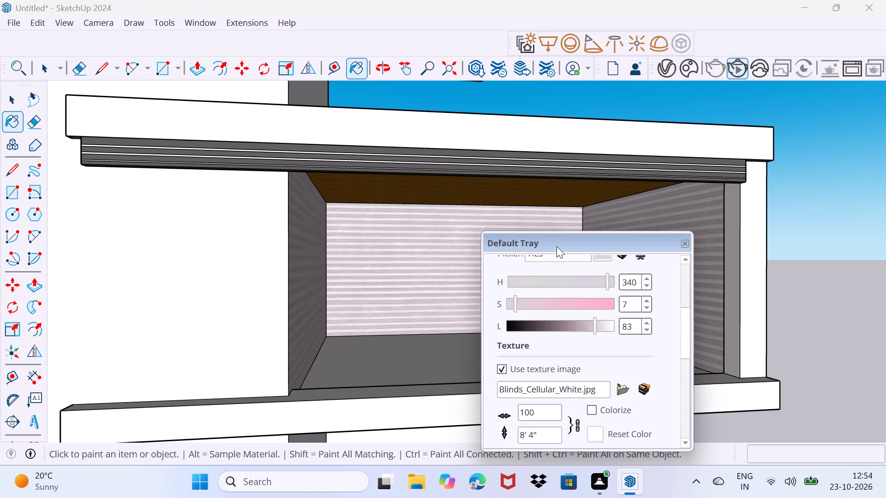
pyautogui.moveTo(557, 246); pyautogui.dragTo(570, 421)
pyautogui.click(641, 294)
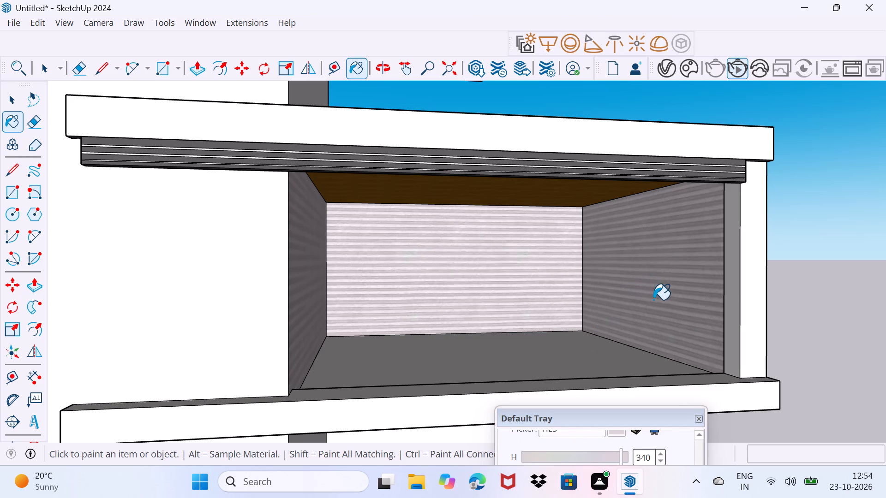
# Draw a door rectangle about 5' 3" wide by 8' 6" high on the balcony's back wall, rising from the floor edge.
pyautogui.press('space')
pyautogui.scroll(1, 609, 287)
pyautogui.middleClick(609, 290)
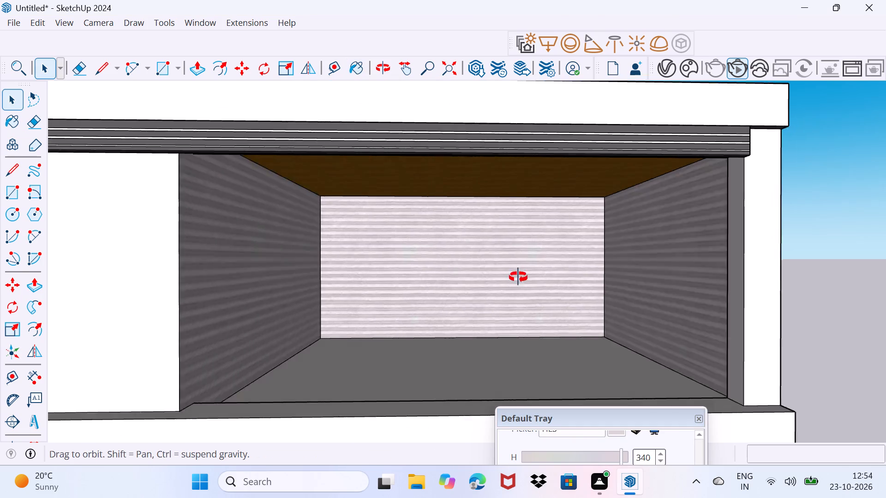
pyautogui.scroll(2, 359, 278)
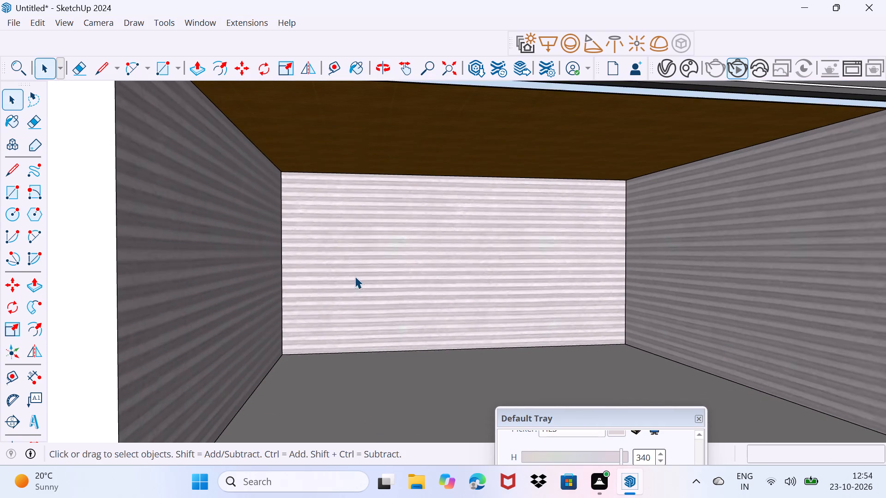
pyautogui.moveTo(367, 316); pyautogui.dragTo(376, 311, button='middle')
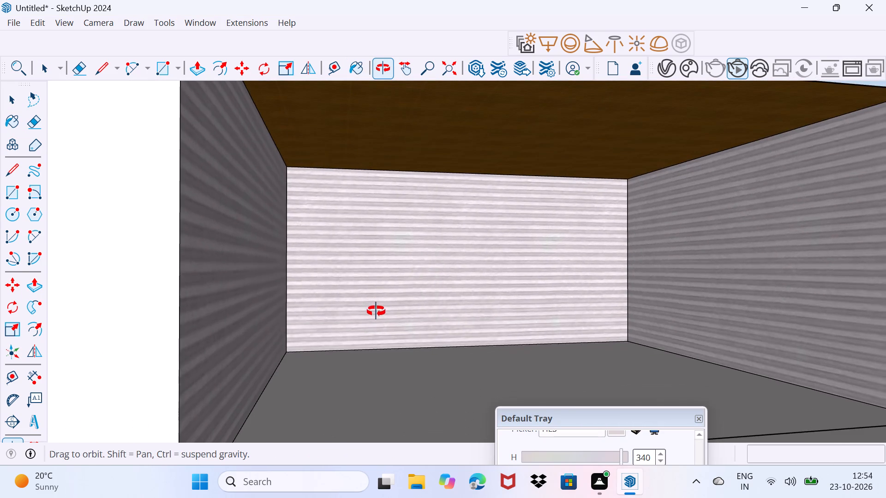
pyautogui.moveTo(376, 311); pyautogui.dragTo(375, 312, button='middle')
pyautogui.scroll(2, 379, 329)
pyautogui.keyDown('shift'); pyautogui.moveTo(382, 318); pyautogui.dragTo(289, 348, button='middle'); pyautogui.keyUp('shift')
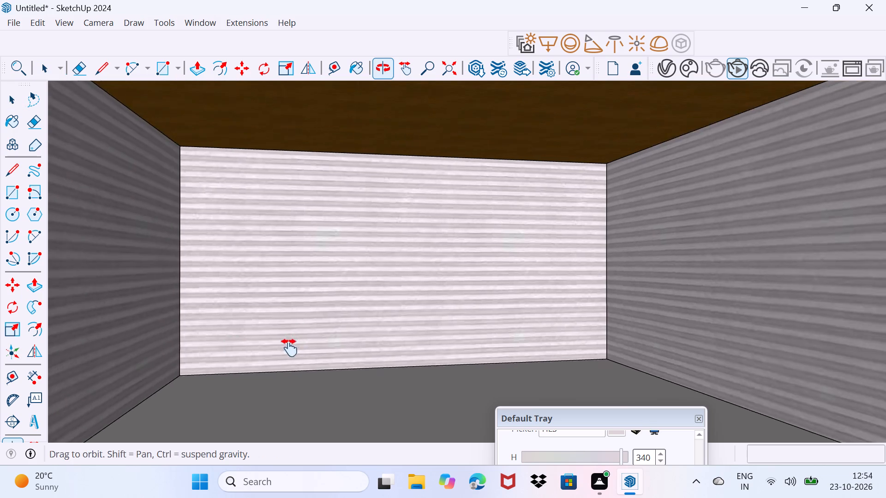
pyautogui.keyDown('shift'); pyautogui.moveTo(289, 348); pyautogui.dragTo(275, 364, button='middle'); pyautogui.keyUp('shift')
pyautogui.moveTo(284, 385); pyautogui.dragTo(325, 386, button='middle')
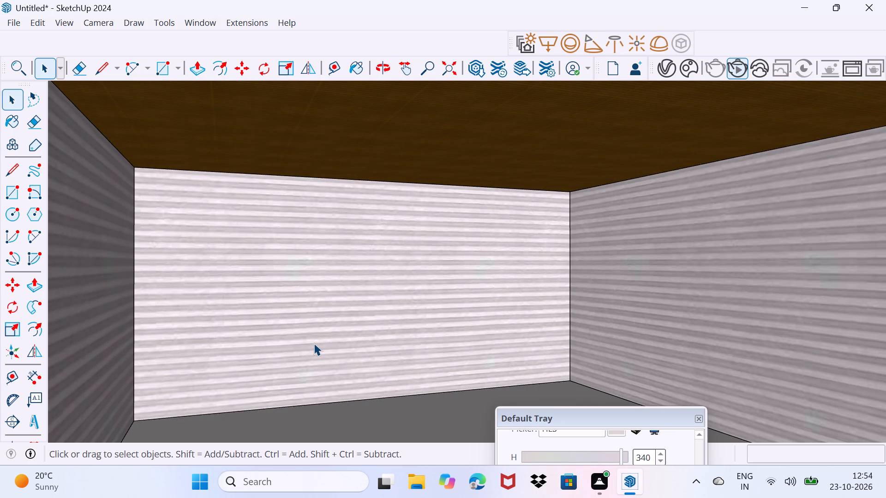
pyautogui.press('r')
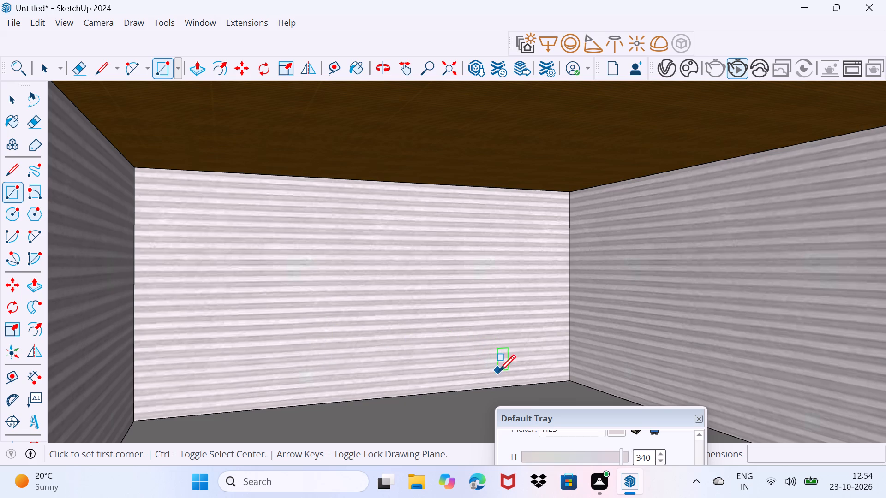
pyautogui.click(520, 384)
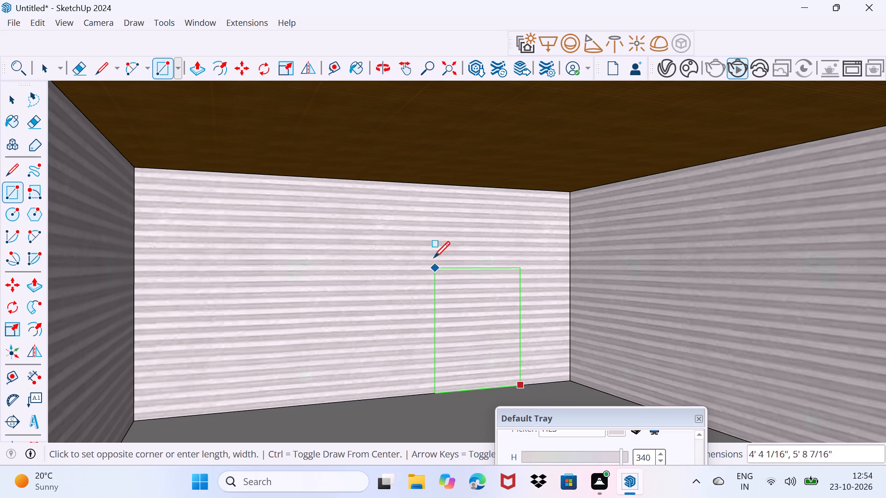
pyautogui.click(415, 205)
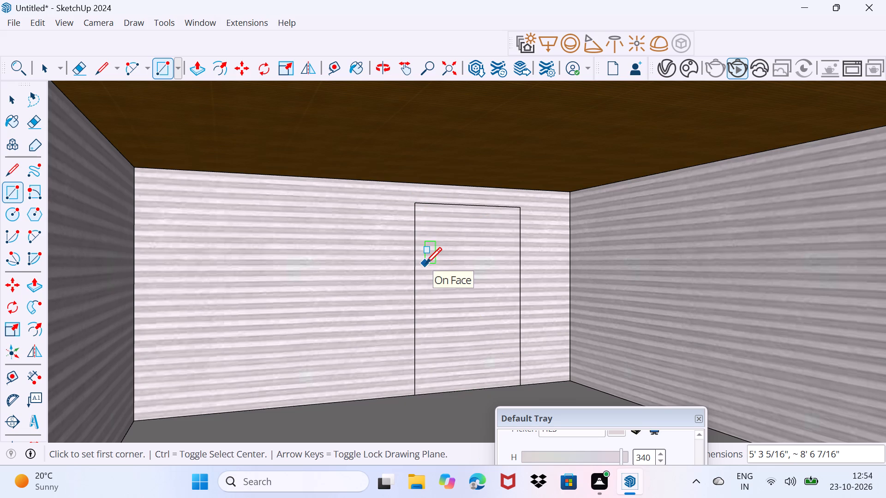
# Push/Pull the door rectangle inward into the balcony's back wall to form a shallow door recess.
pyautogui.press('space')
pyautogui.click(435, 276)
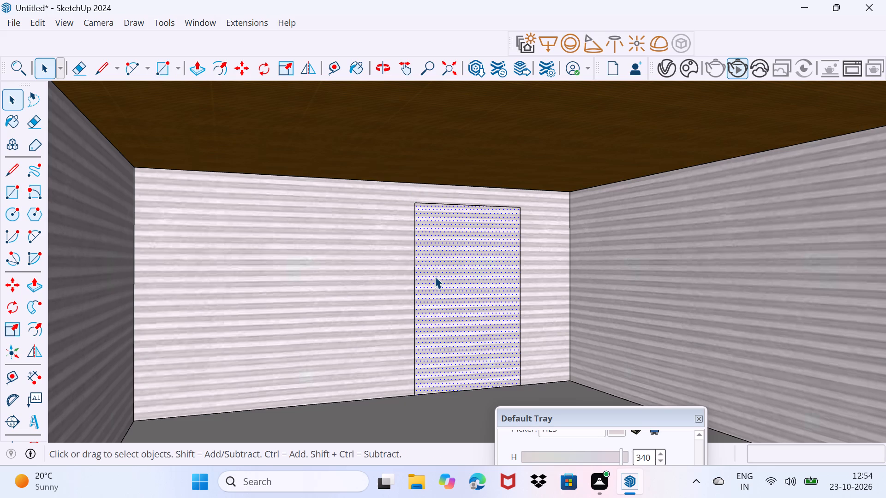
pyautogui.press('p')
pyautogui.click(437, 281)
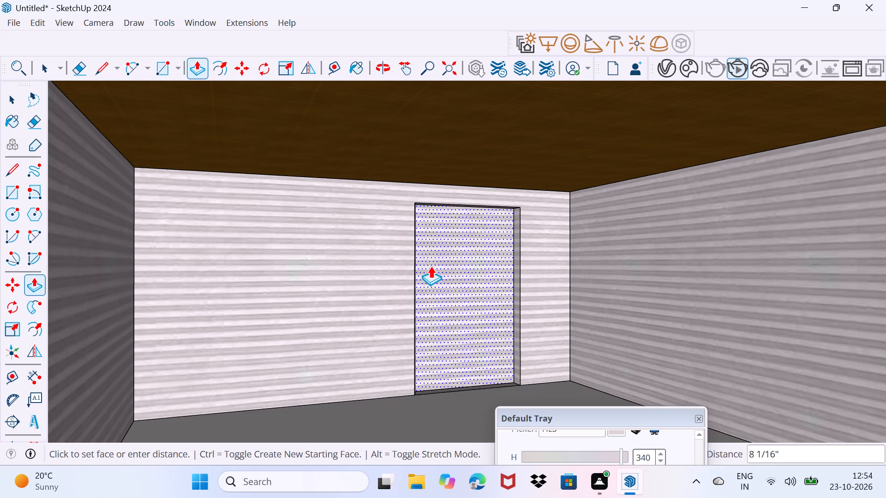
pyautogui.click(428, 260)
pyautogui.press('space')
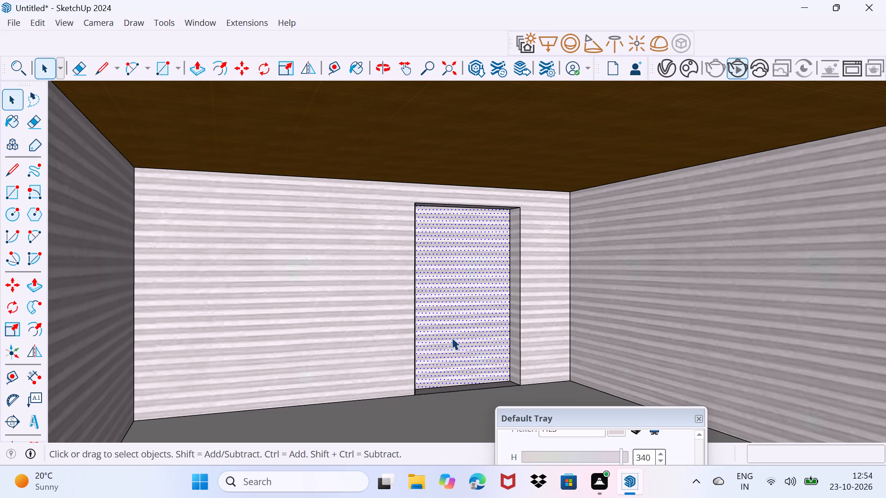
pyautogui.moveTo(452, 338); pyautogui.dragTo(438, 288)
pyautogui.moveTo(436, 297); pyautogui.dragTo(366, 314, button='middle')
pyautogui.moveTo(464, 333); pyautogui.dragTo(522, 247)
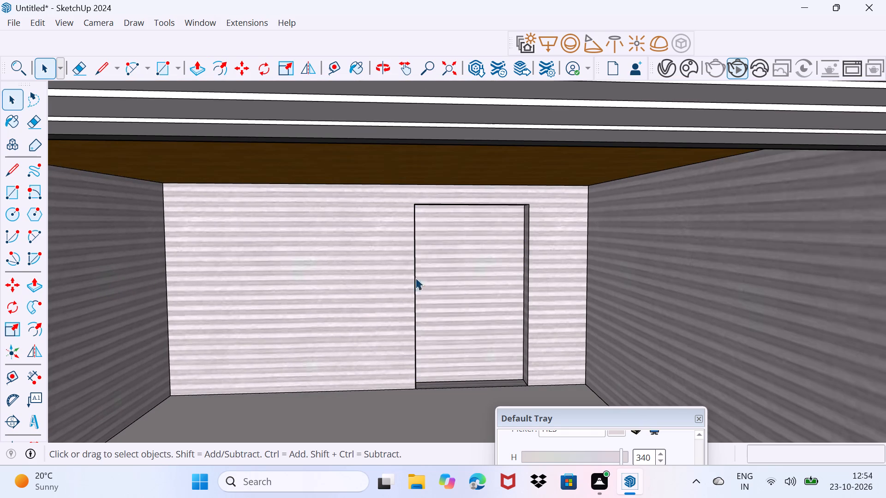
# Search 3D Warehouse for "doors", dismissing the promotional pop-up.
pyautogui.click(211, 25)
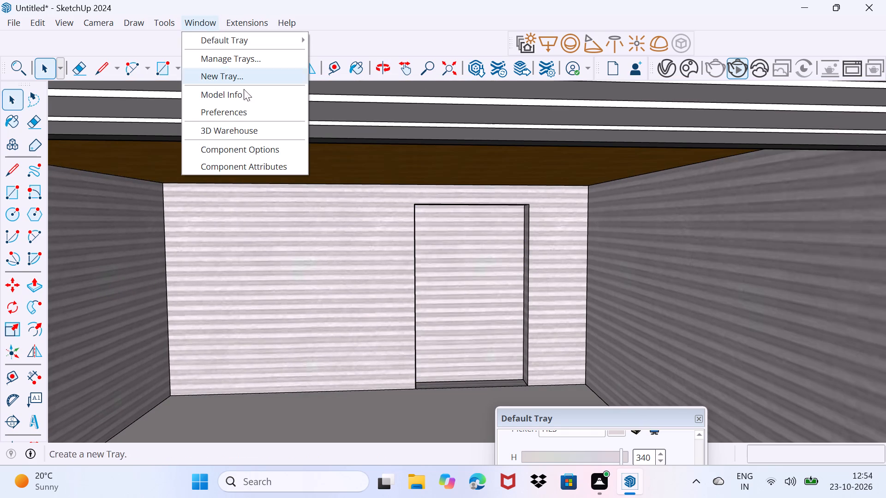
pyautogui.click(244, 127)
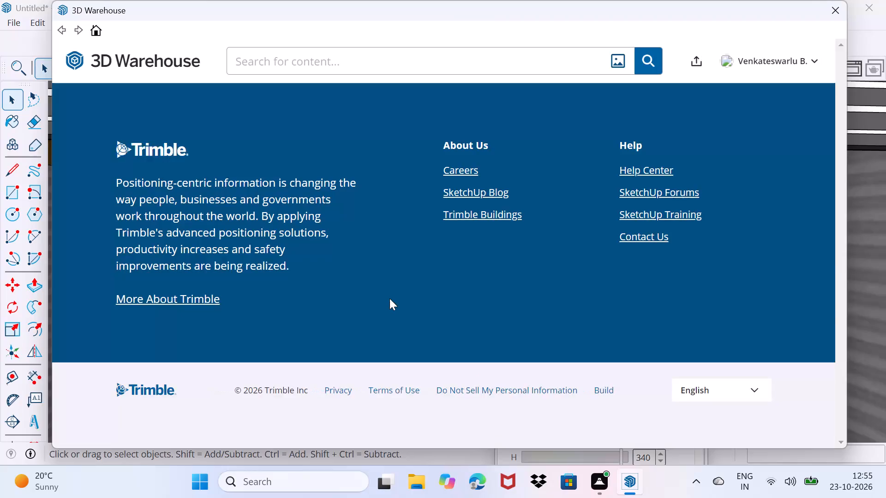
pyautogui.click(324, 65)
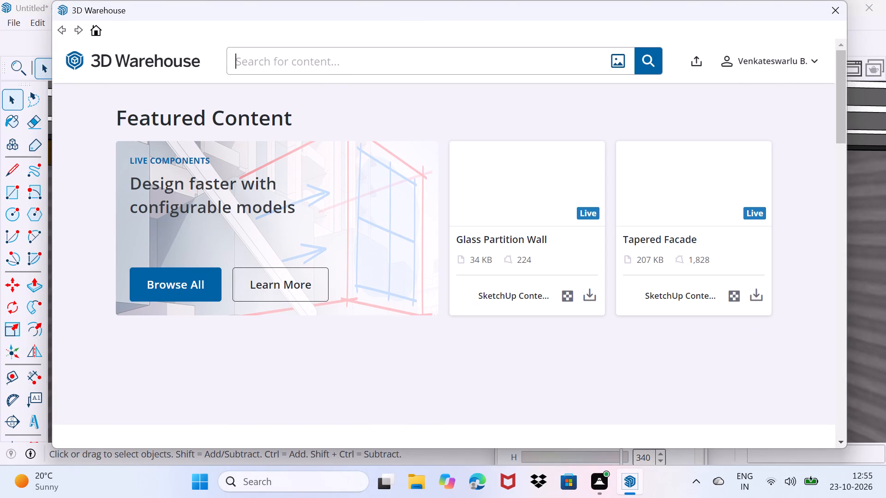
pyautogui.press('d')
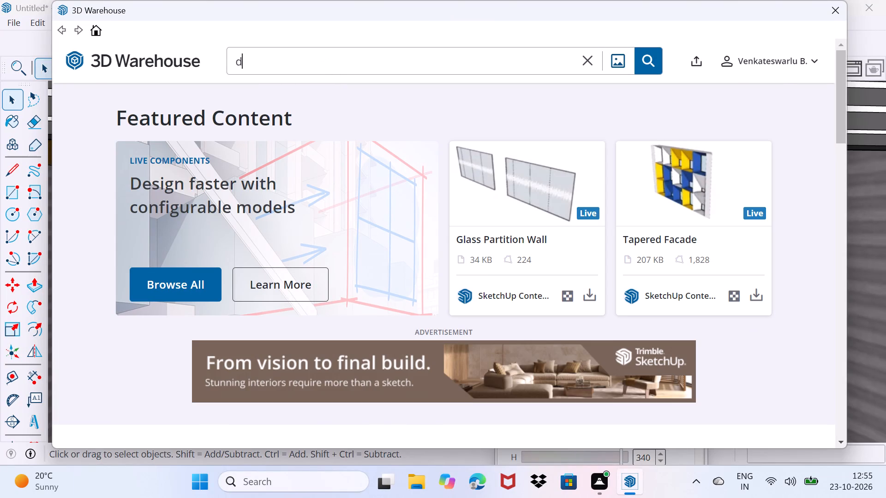
pyautogui.write('oors')
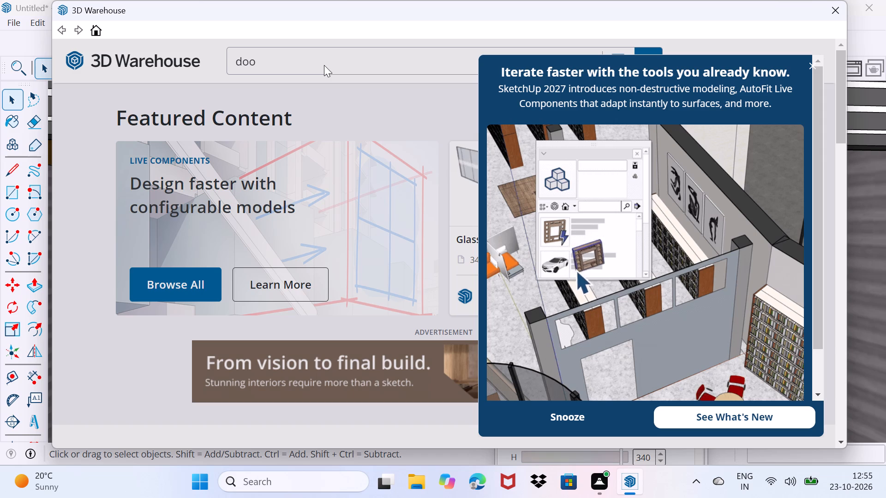
pyautogui.press('r')
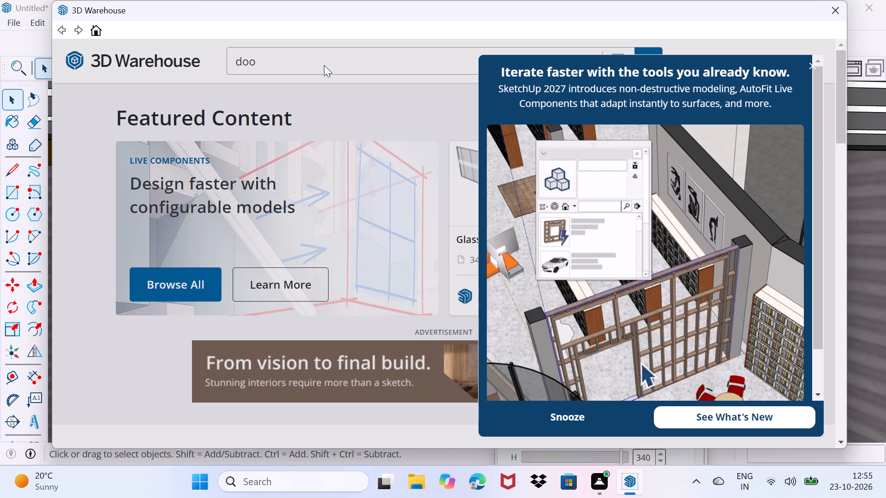
pyautogui.click(321, 57)
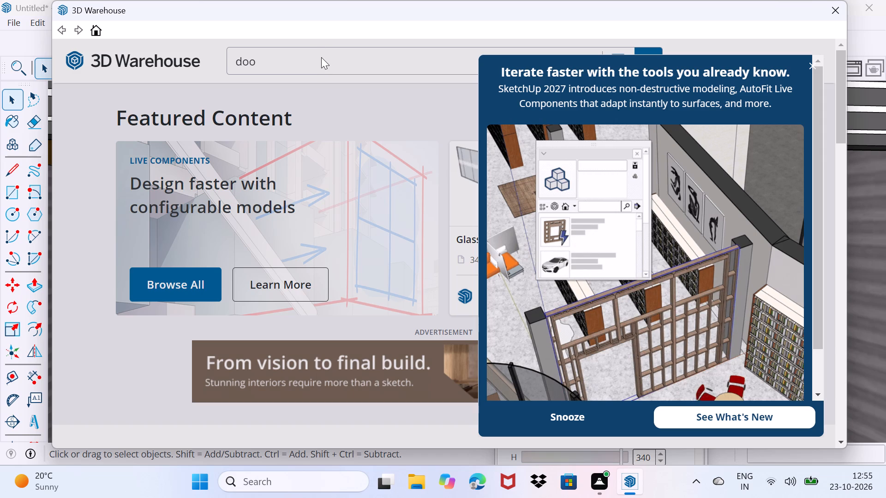
pyautogui.click(817, 67)
pyautogui.click(358, 63)
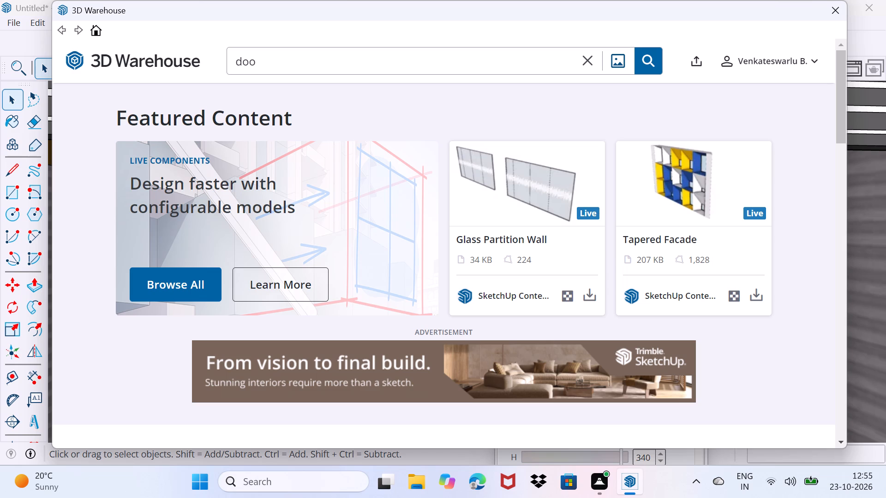
pyautogui.write('rs')
pyautogui.press('Return')
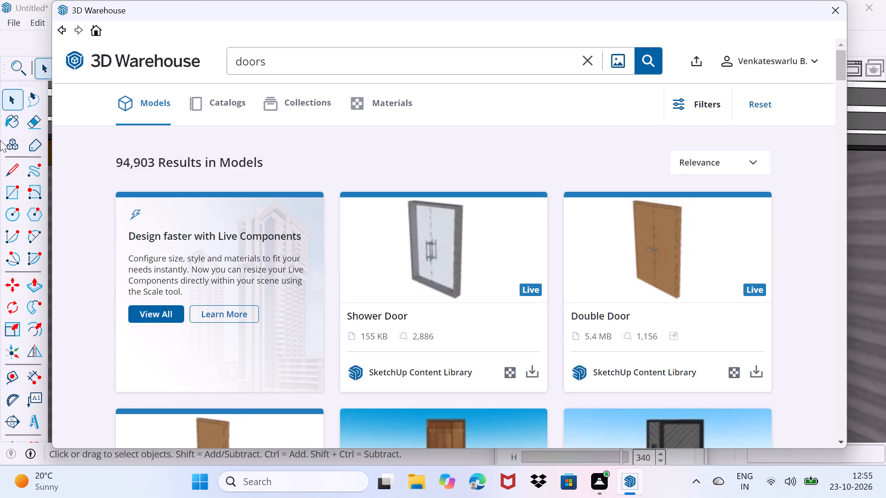
# Pick the dark brown panelled door (535 KB) from the 3D Warehouse results and download it directly into the model.
pyautogui.scroll(-5, 192, 235)
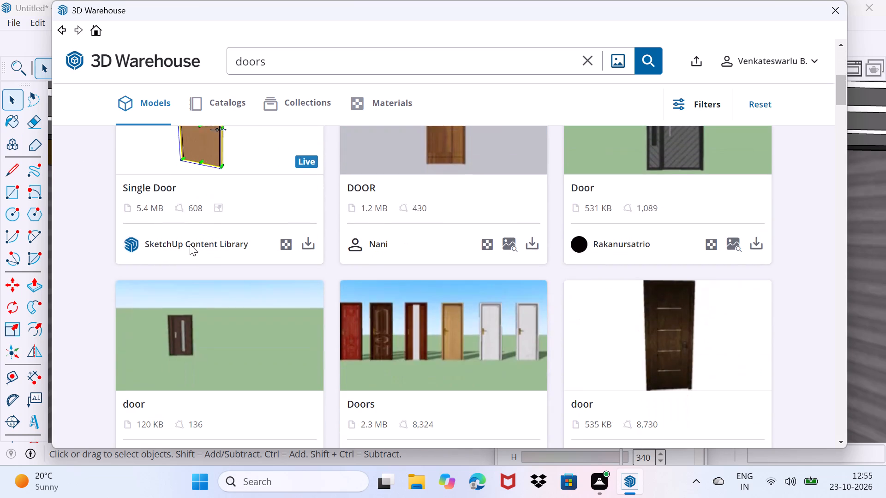
pyautogui.scroll(-5, 190, 244)
pyautogui.scroll(3, 180, 257)
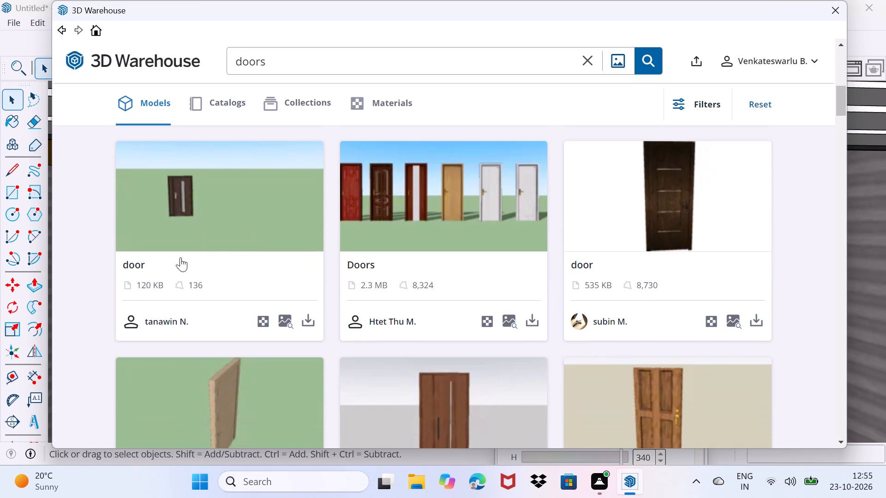
pyautogui.scroll(-8, 180, 257)
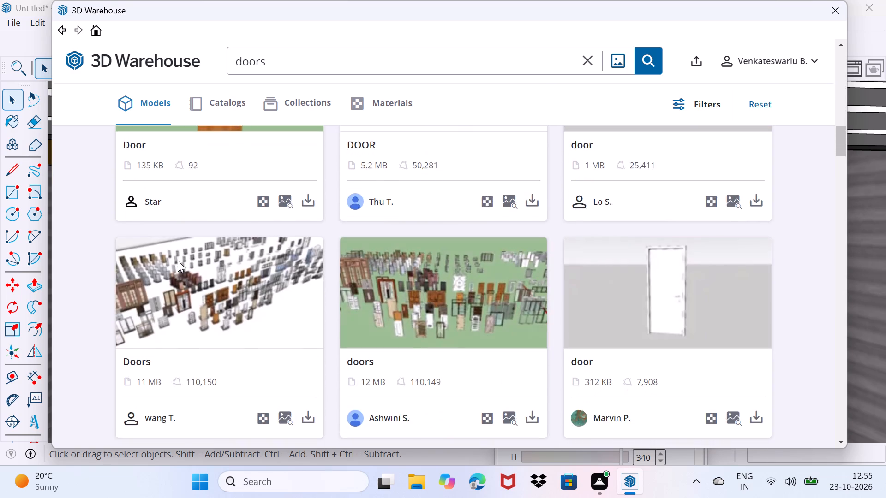
pyautogui.scroll(-9, 178, 261)
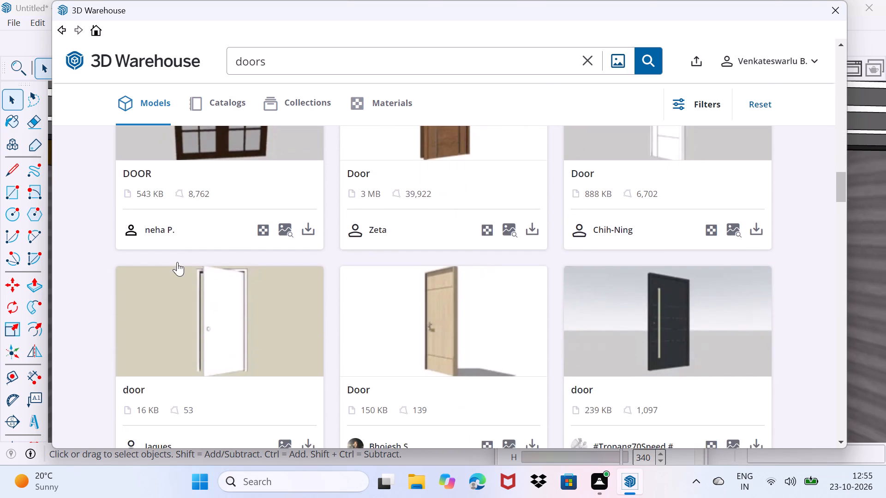
pyautogui.scroll(15, 177, 262)
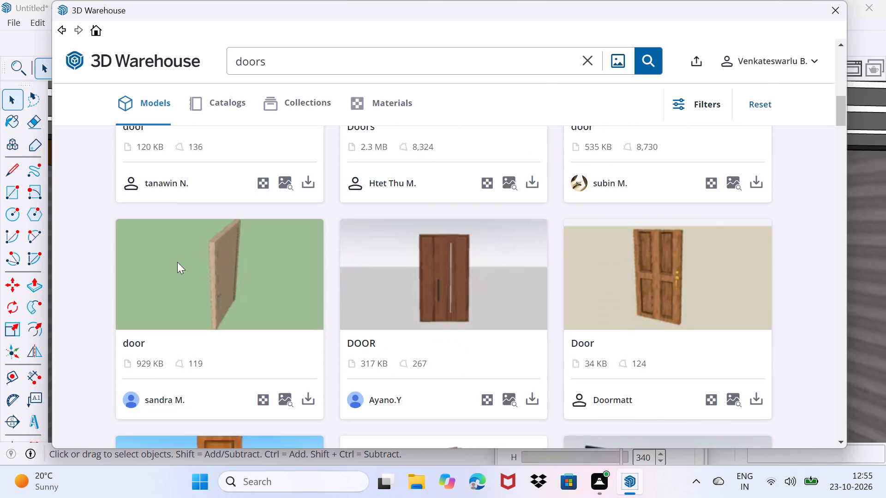
pyautogui.scroll(6, 177, 262)
pyautogui.scroll(-3, 177, 262)
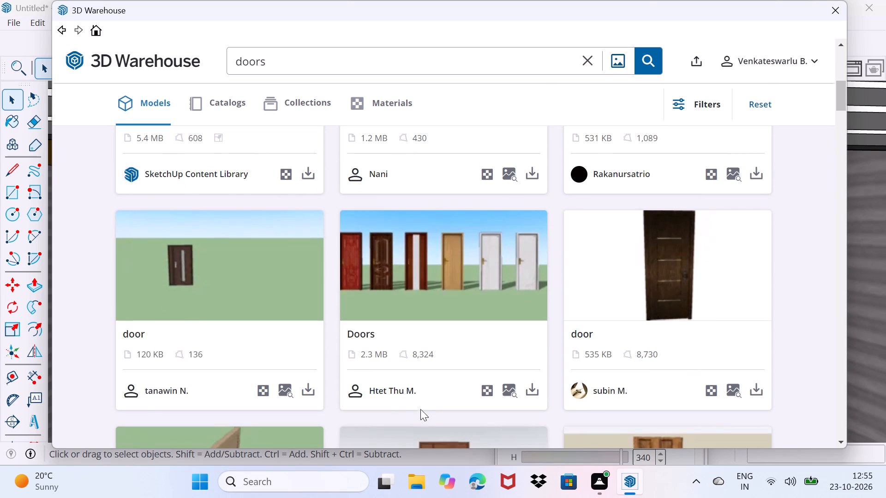
pyautogui.click(761, 388)
pyautogui.click(408, 243)
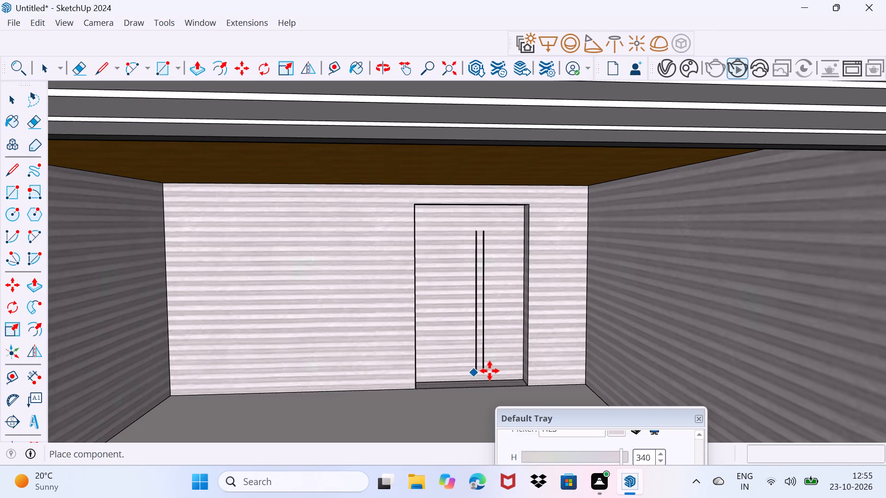
# Place the downloaded door on the balcony floor near the door recess in the back wall.
pyautogui.scroll(4, 417, 398)
pyautogui.moveTo(417, 399); pyautogui.dragTo(478, 408, button='middle')
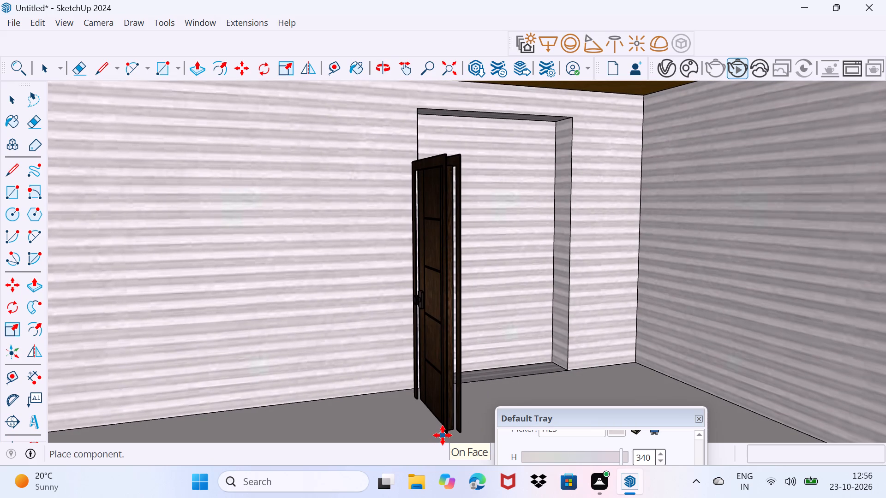
pyautogui.moveTo(448, 431); pyautogui.dragTo(413, 393, button='middle')
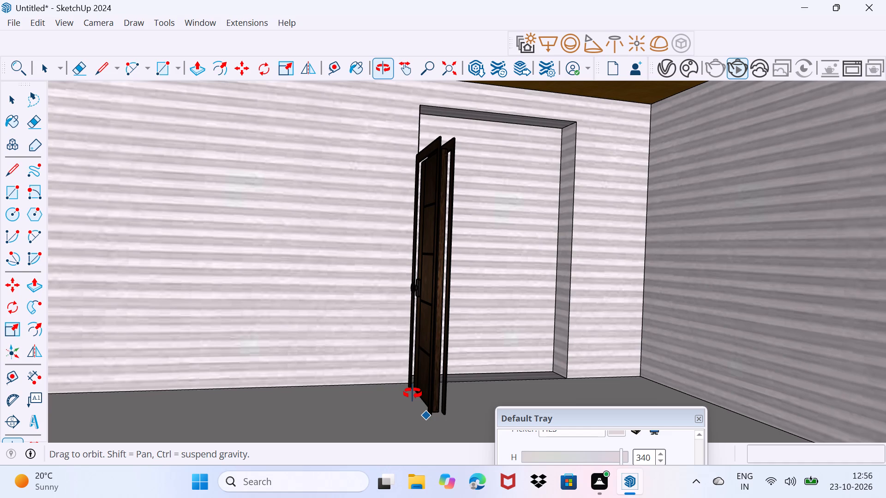
pyautogui.moveTo(413, 393); pyautogui.dragTo(336, 283, button='middle')
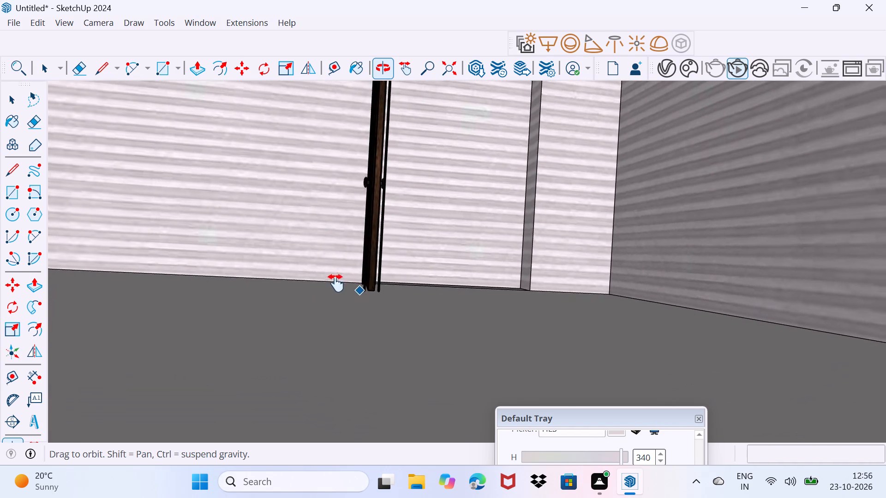
pyautogui.moveTo(336, 283); pyautogui.dragTo(335, 283, button='middle')
pyautogui.click(307, 374)
# Rotate the door on the floor plane so that it stands parallel to the balcony's back wall.
pyautogui.moveTo(255, 371); pyautogui.dragTo(359, 386, button='middle')
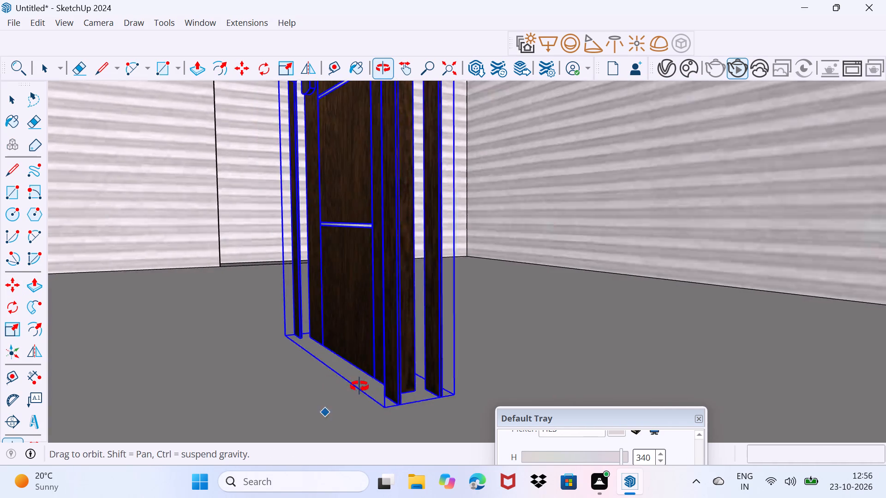
pyautogui.moveTo(359, 386); pyautogui.dragTo(390, 385, button='middle')
pyautogui.scroll(-11, 390, 385)
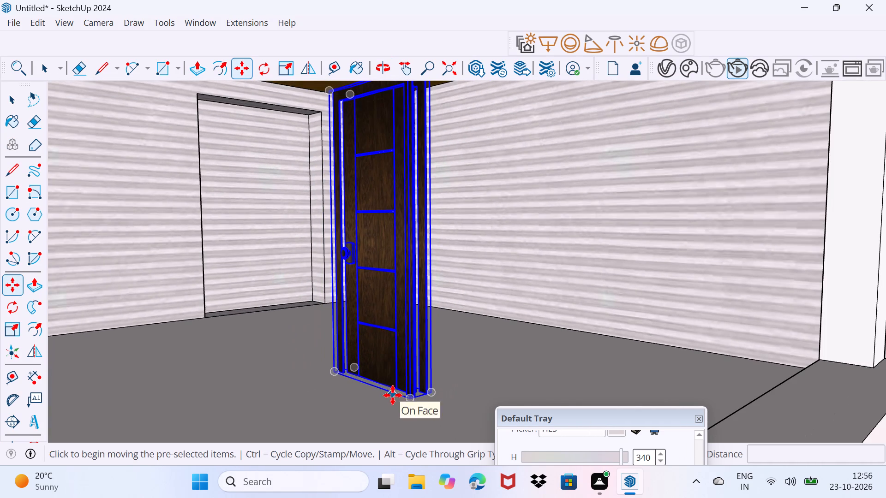
pyautogui.click(269, 70)
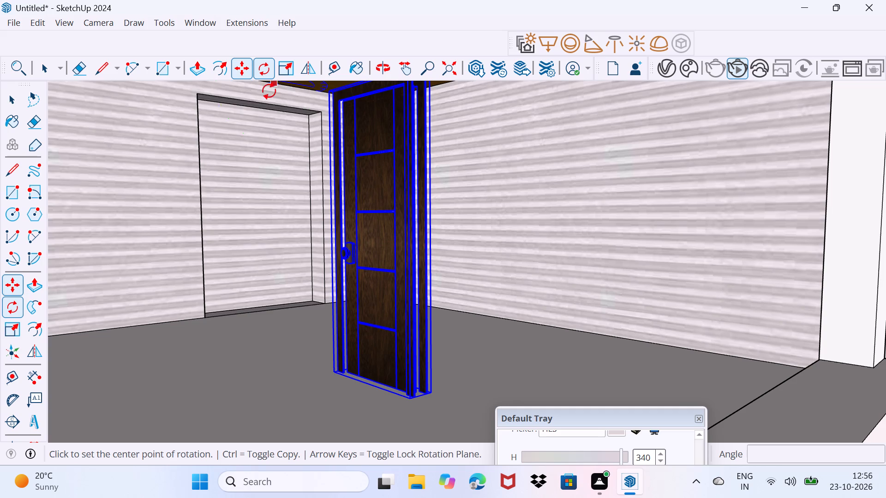
pyautogui.click(296, 405)
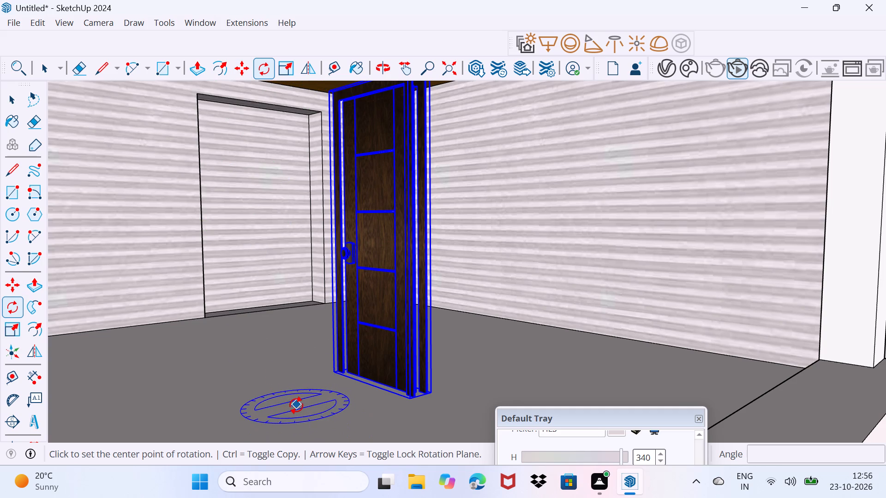
pyautogui.click(198, 368)
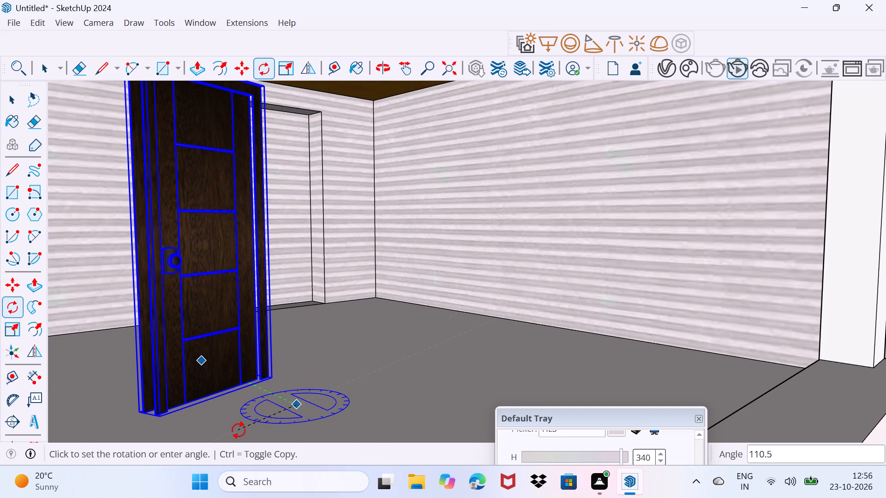
pyautogui.click(237, 420)
# Move the door about 12' 1" by its bottom corner onto the matching bottom corner of the wall recess.
pyautogui.moveTo(344, 376); pyautogui.dragTo(316, 383, button='middle')
pyautogui.scroll(-3, 316, 383)
pyautogui.moveTo(316, 383); pyautogui.dragTo(203, 401, button='middle')
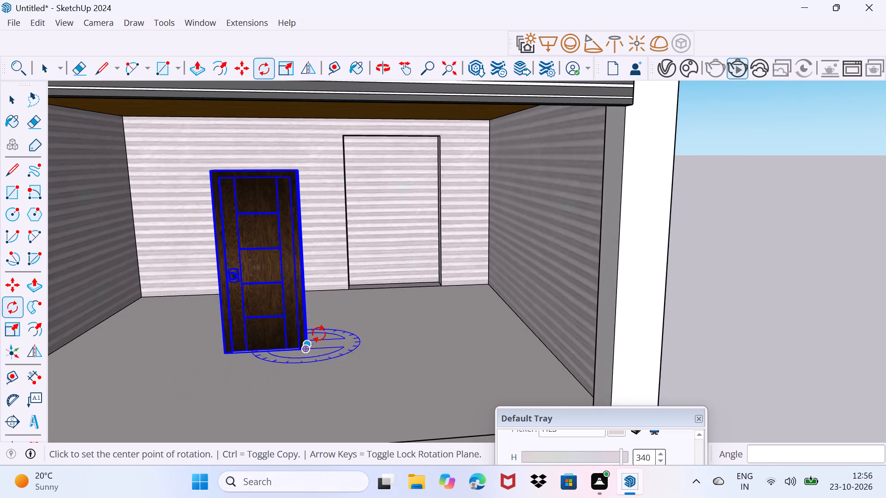
pyautogui.scroll(2, 319, 333)
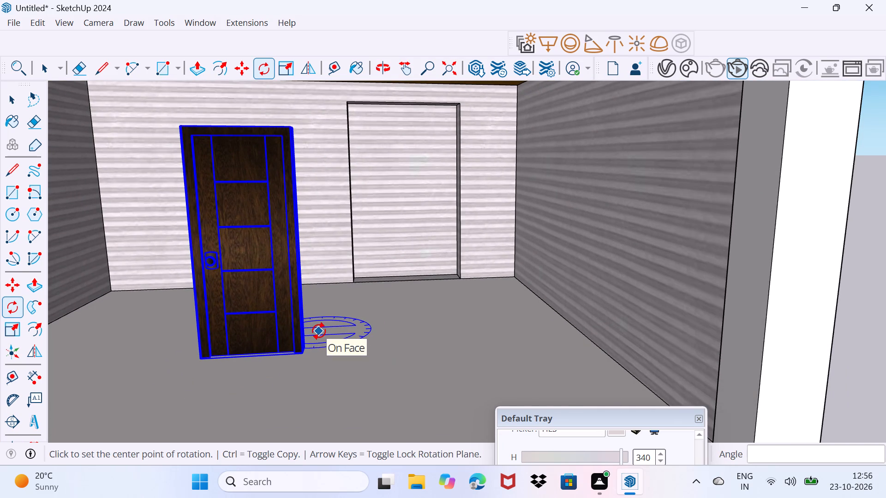
pyautogui.press('m')
pyautogui.click(307, 357)
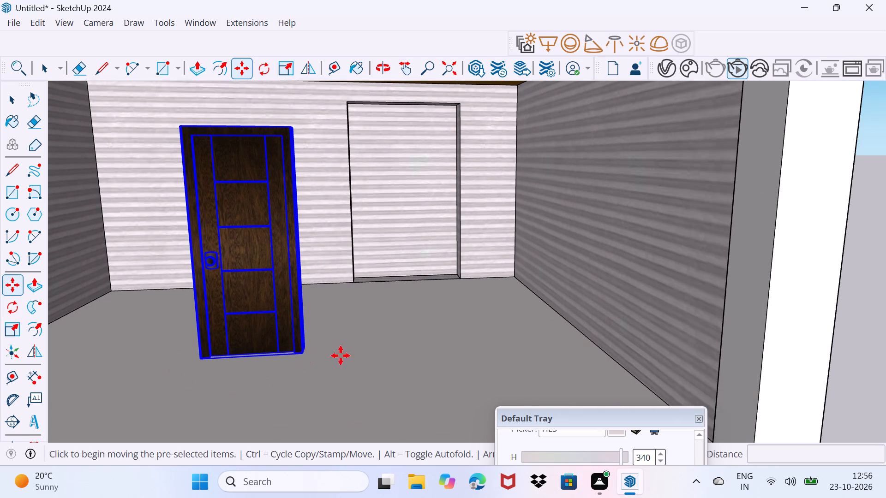
pyautogui.scroll(7, 441, 291)
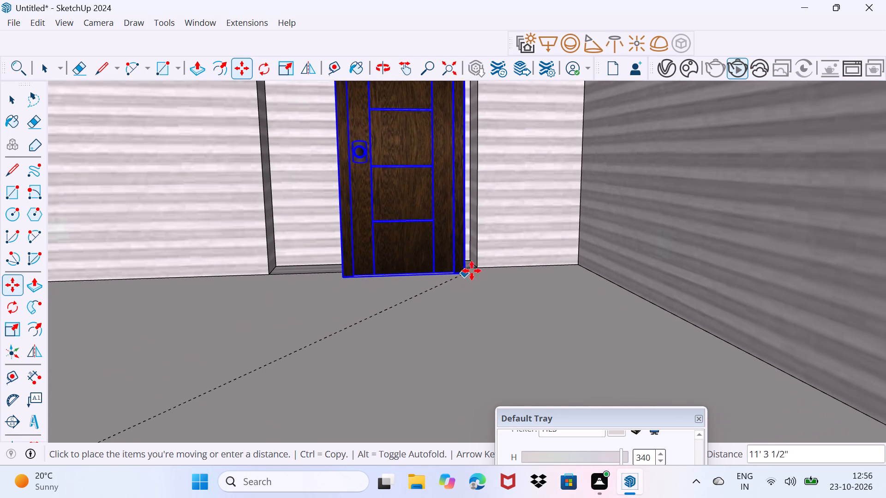
pyautogui.click(479, 268)
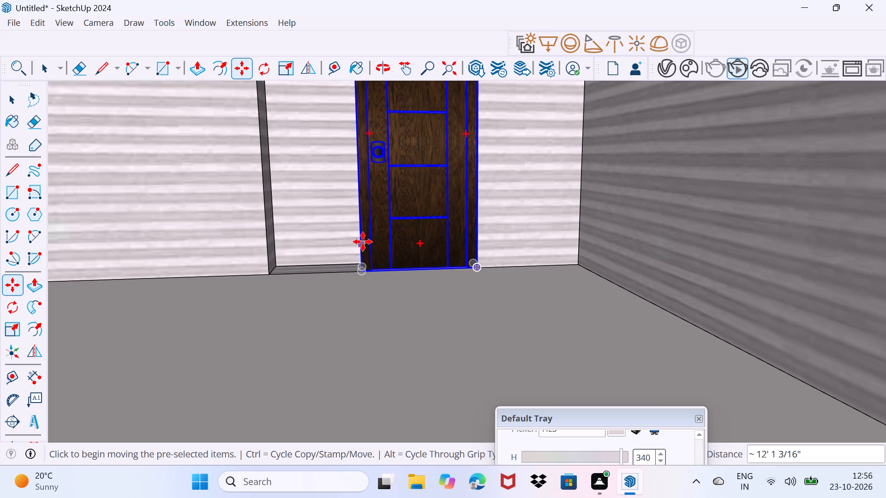
# Scale the door's width by about 1.76 to reach the opposite side of the recess.
pyautogui.keyDown('shift'); pyautogui.moveTo(363, 242); pyautogui.dragTo(332, 358, button='middle'); pyautogui.keyUp('shift')
pyautogui.moveTo(329, 362); pyautogui.dragTo(498, 332, button='middle')
pyautogui.press('s')
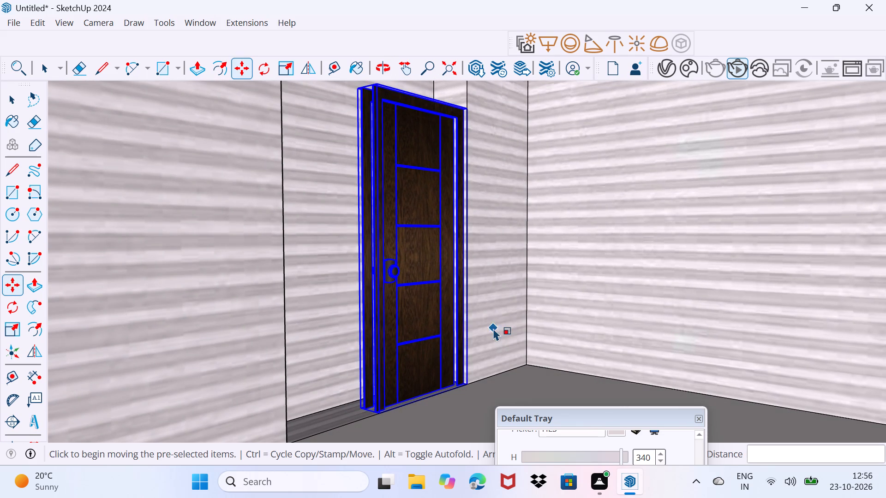
pyautogui.scroll(2, 352, 245)
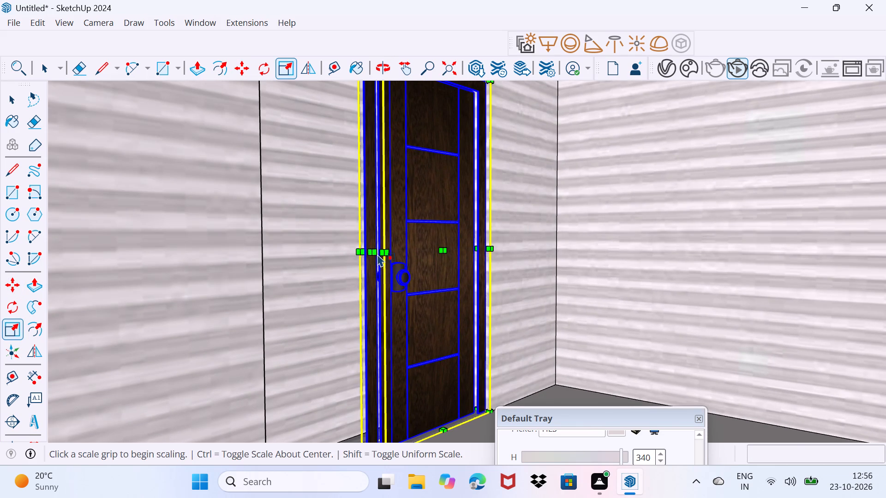
pyautogui.click(374, 249)
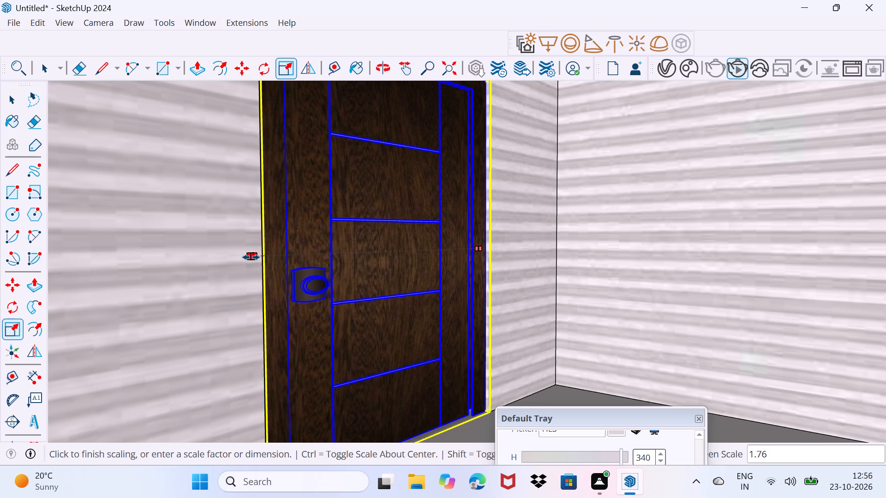
pyautogui.click(251, 257)
# Scale the door's height up to the top edge of the recess and clear the selection.
pyautogui.scroll(-3, 316, 225)
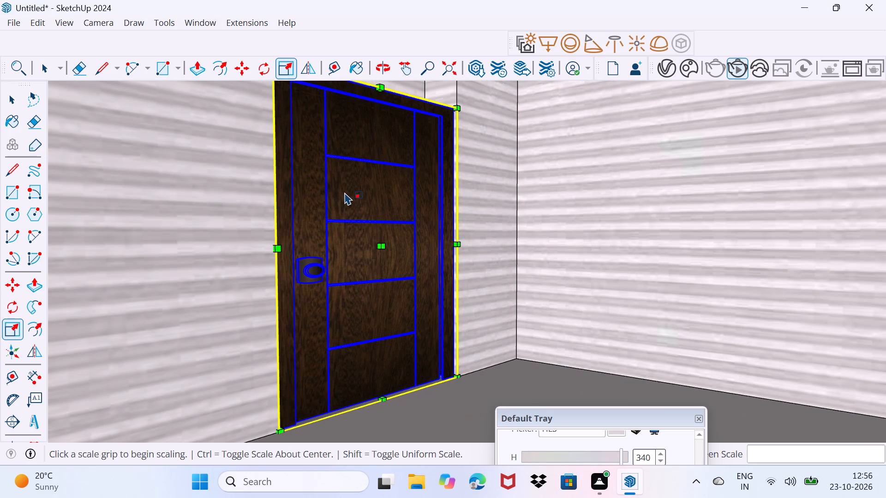
pyautogui.keyDown('shift'); pyautogui.moveTo(347, 198); pyautogui.dragTo(349, 354, button='middle'); pyautogui.keyUp('shift')
pyautogui.scroll(2, 368, 269)
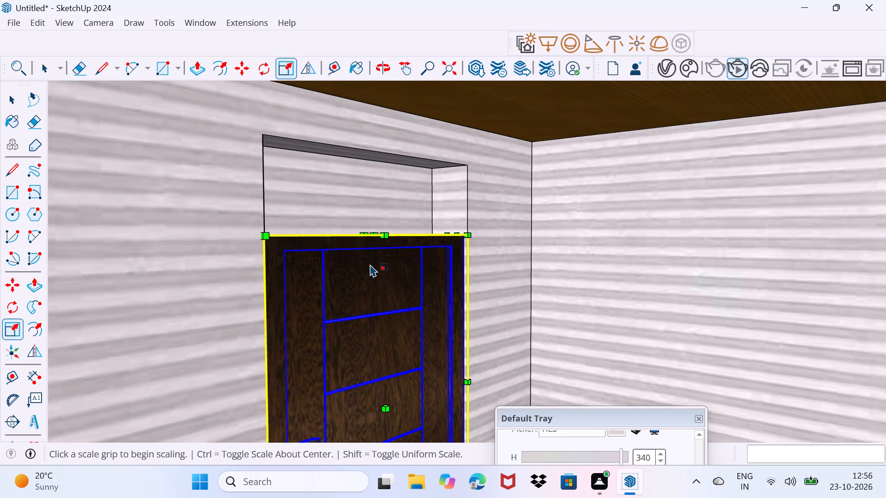
pyautogui.moveTo(382, 213); pyautogui.dragTo(373, 175)
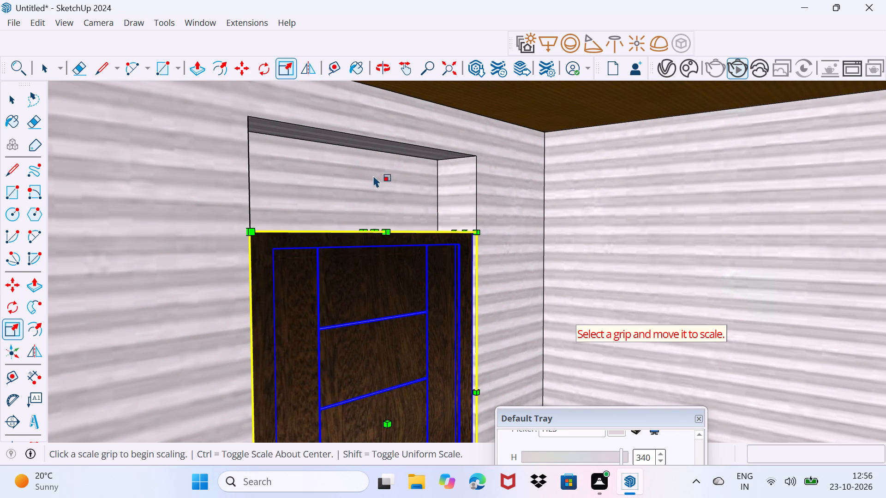
pyautogui.moveTo(373, 175); pyautogui.dragTo(373, 175)
pyautogui.moveTo(374, 231); pyautogui.dragTo(364, 139)
pyautogui.press('space')
pyautogui.moveTo(198, 158); pyautogui.dragTo(199, 175)
pyautogui.moveTo(200, 178); pyautogui.dragTo(201, 186)
# Examine the fitted door and the recessed balcony from outside the house.
pyautogui.scroll(-13, 191, 210)
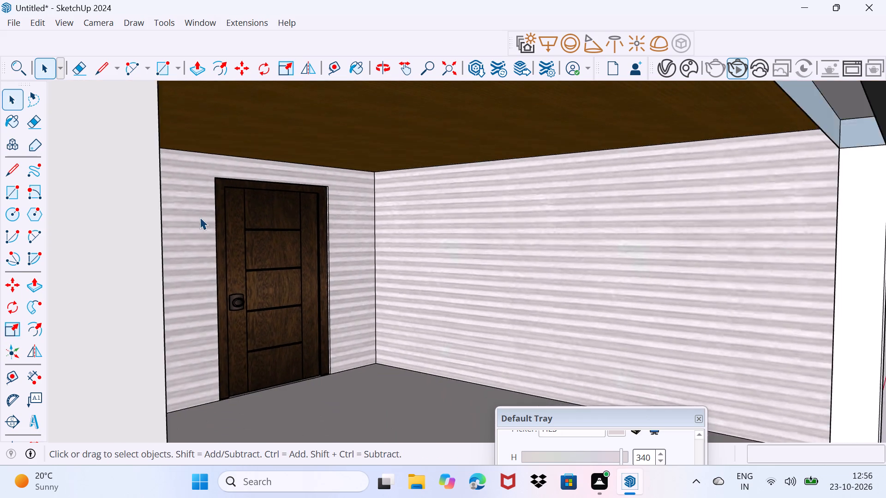
pyautogui.scroll(-2, 200, 217)
pyautogui.moveTo(300, 342); pyautogui.dragTo(182, 328, button='middle')
pyautogui.scroll(-9, 182, 328)
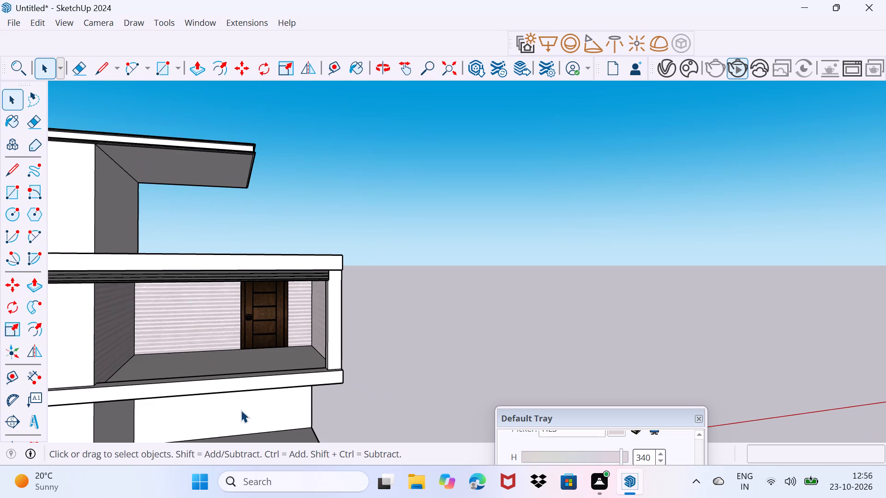
pyautogui.moveTo(255, 383); pyautogui.dragTo(162, 428, button='middle')
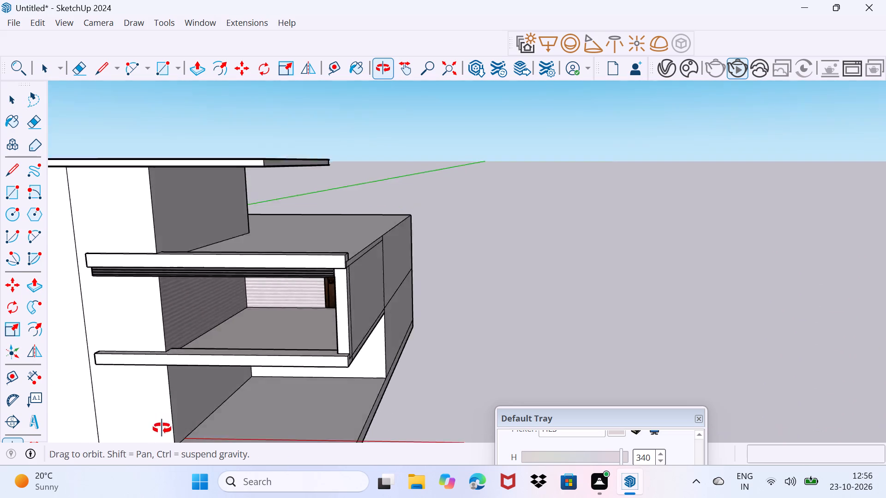
pyautogui.moveTo(162, 428); pyautogui.dragTo(309, 402, button='middle')
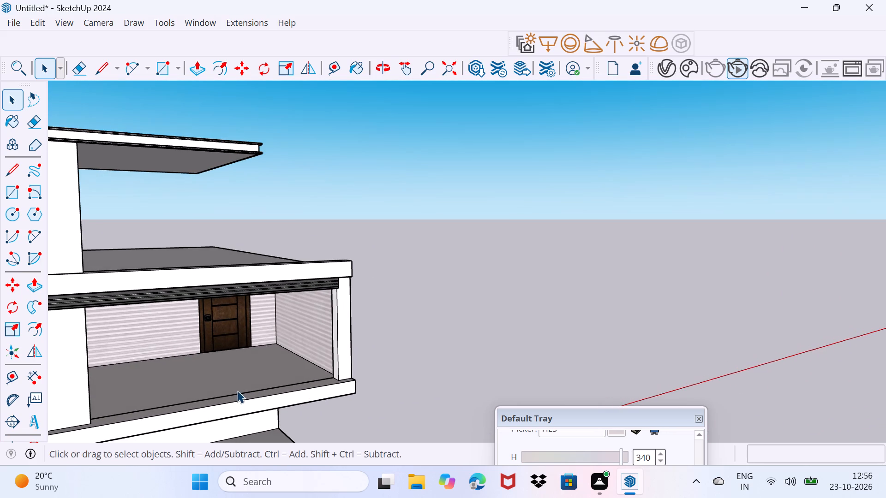
# Search 3D Warehouse for "railing glass".
pyautogui.click(214, 27)
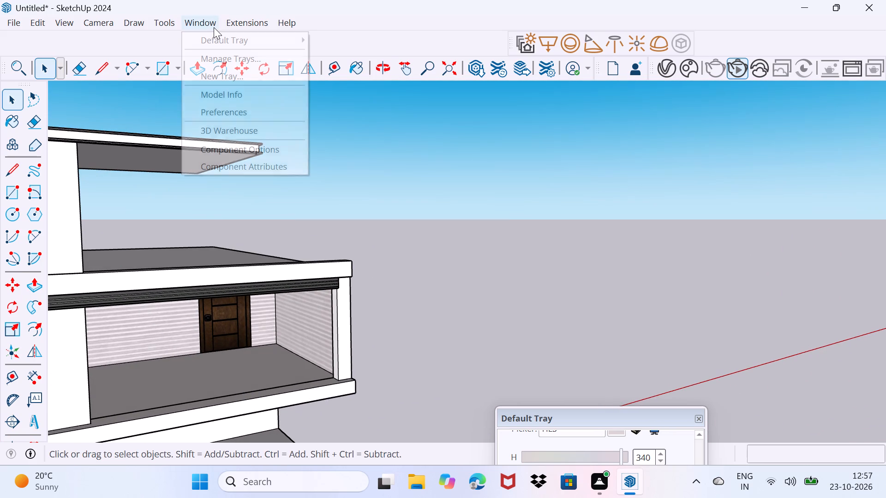
pyautogui.click(230, 134)
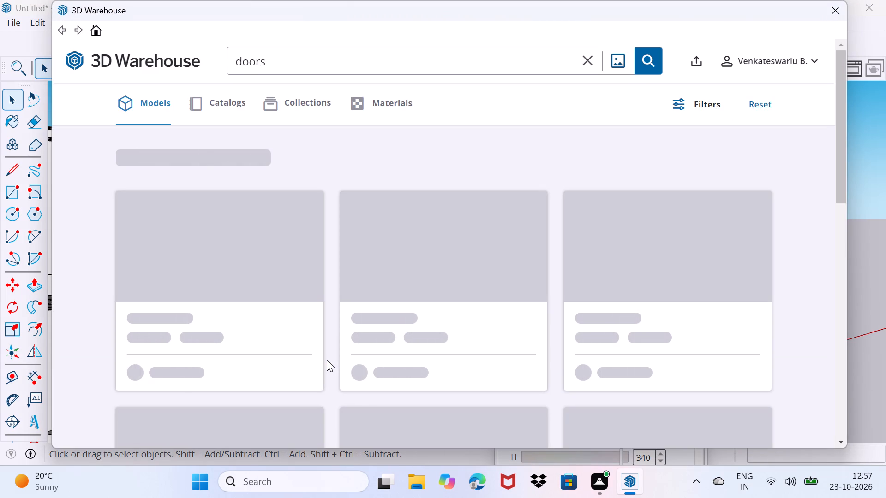
pyautogui.click(274, 60)
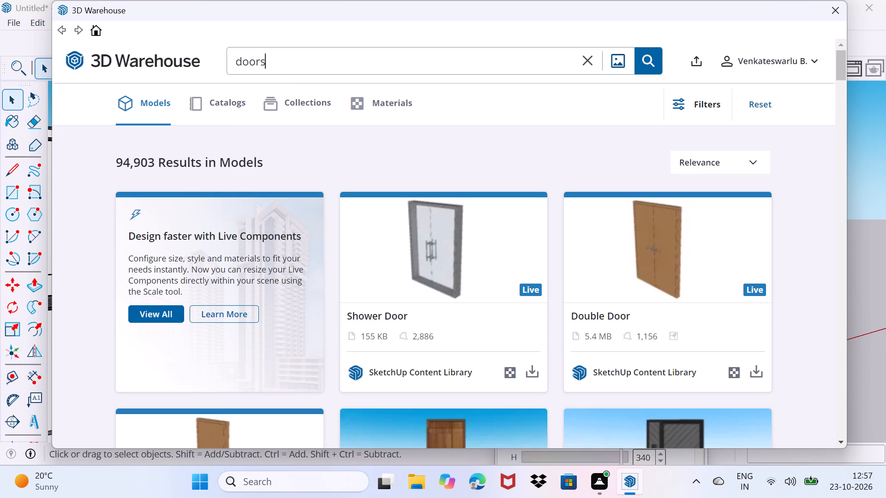
pyautogui.press('BackSpace')
pyautogui.press('BackSpace')
pyautogui.press('BackSpace')
pyautogui.press('BackSpace')
pyautogui.press('BackSpace')
pyautogui.press('BackSpace')
pyautogui.press('BackSpace')
pyautogui.press('BackSpace')
pyautogui.press('BackSpace')
pyautogui.press('BackSpace')
pyautogui.press('BackSpace')
pyautogui.press('BackSpace')
pyautogui.press('BackSpace')
pyautogui.press('BackSpace')
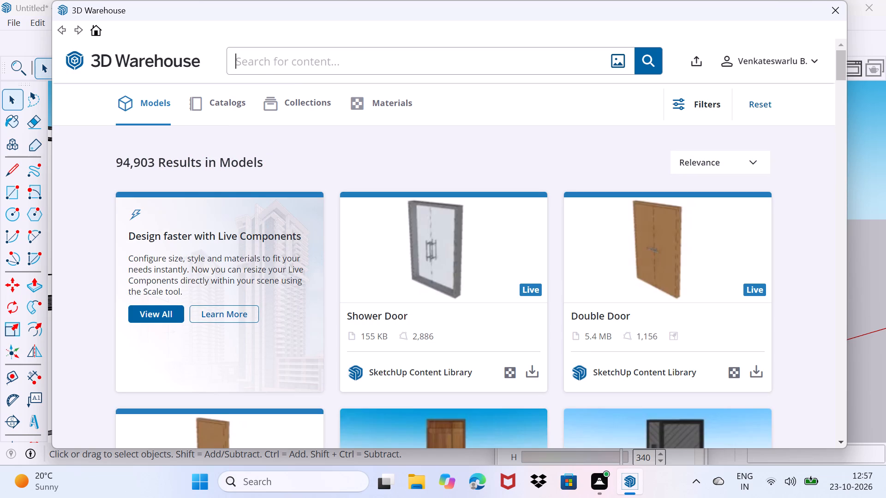
pyautogui.write('ra')
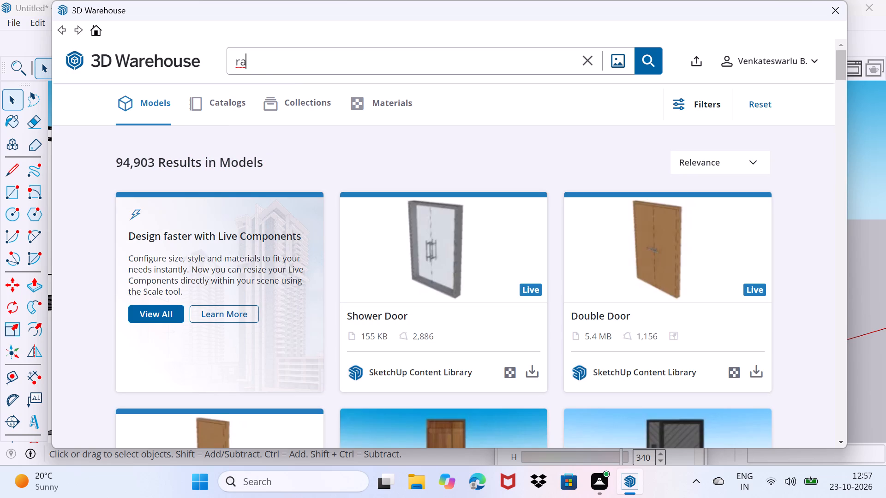
pyautogui.write('ili')
pyautogui.press('n')
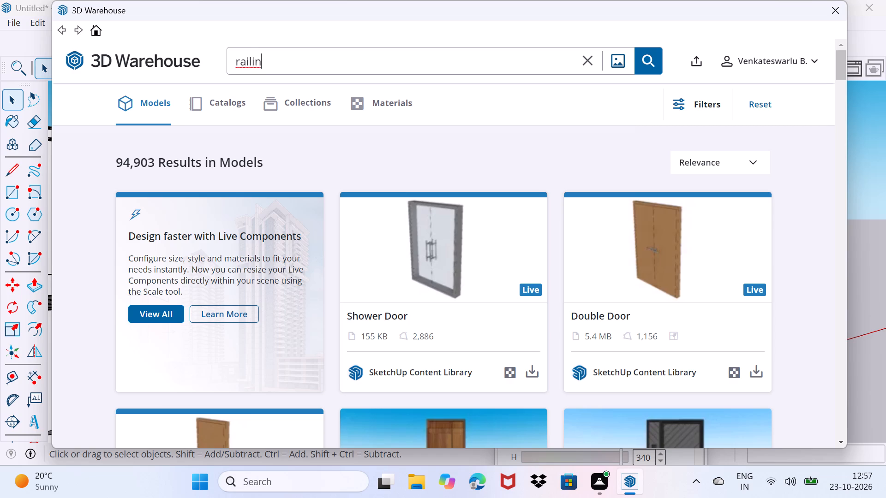
pyautogui.press('d')
pyautogui.press('BackSpace')
pyautogui.press('g')
pyautogui.press('space')
pyautogui.press('g')
pyautogui.press('l')
pyautogui.write('ass')
pyautogui.press('Return')
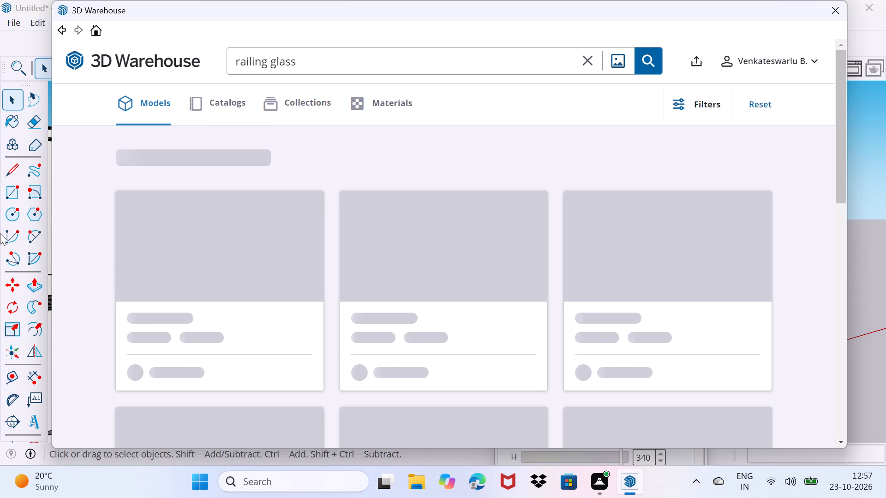
# Browse the glass railing models and download "Glass Railings(black Handrails)" directly into the current model.
pyautogui.scroll(-3, 0, 179)
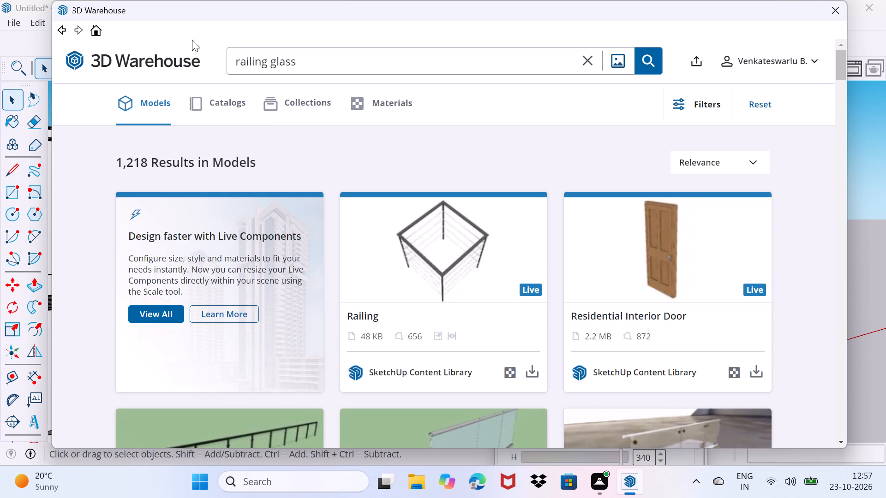
pyautogui.scroll(-7, 283, 238)
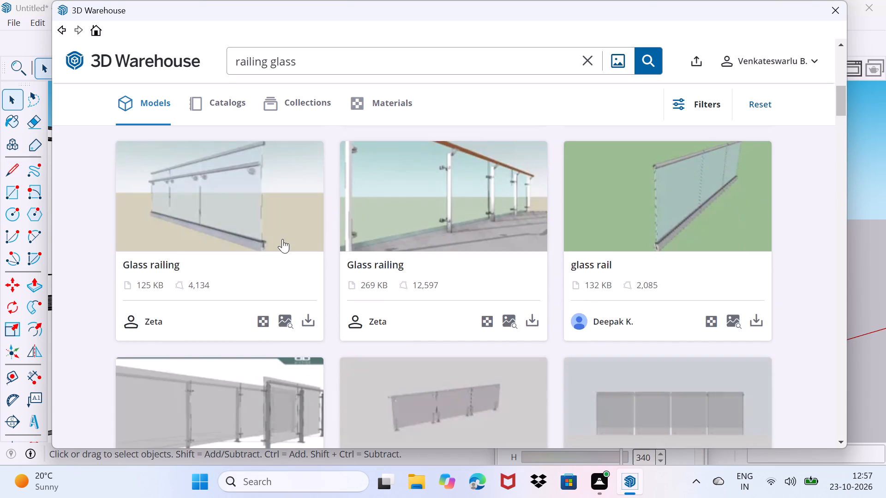
pyautogui.scroll(-8, 282, 239)
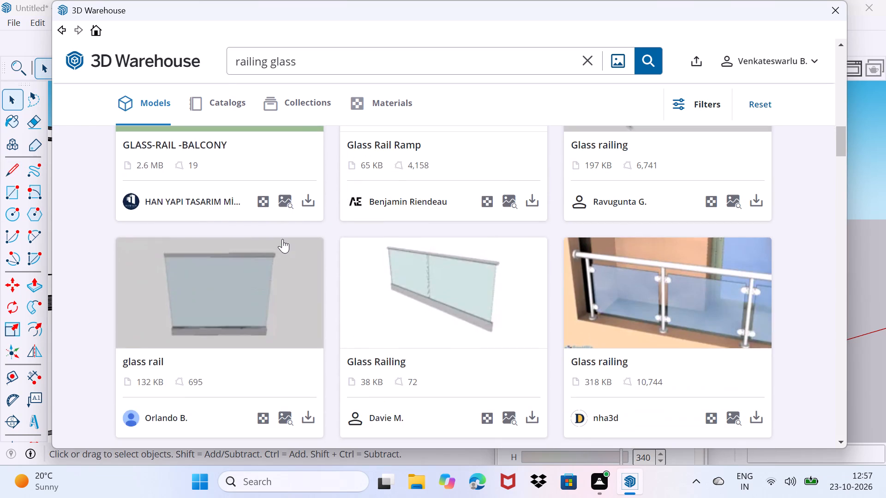
pyautogui.scroll(-3, 282, 239)
pyautogui.scroll(2, 282, 239)
pyautogui.scroll(-3, 282, 239)
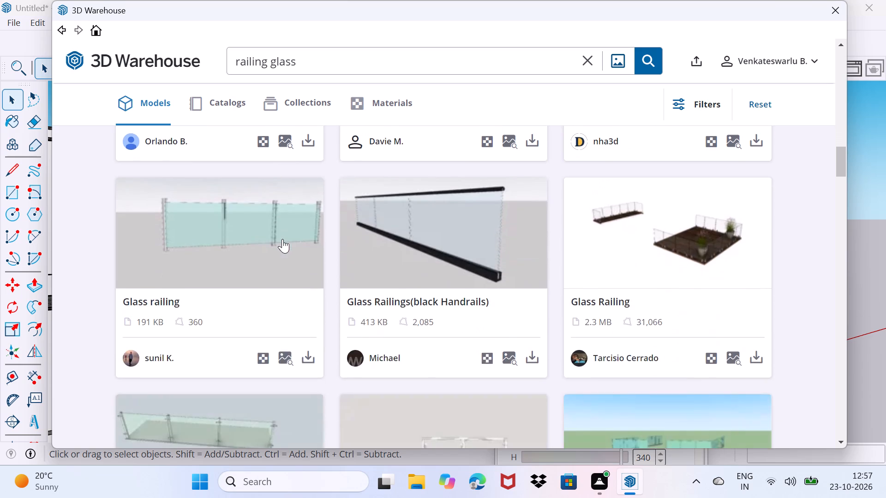
pyautogui.scroll(-10, 282, 239)
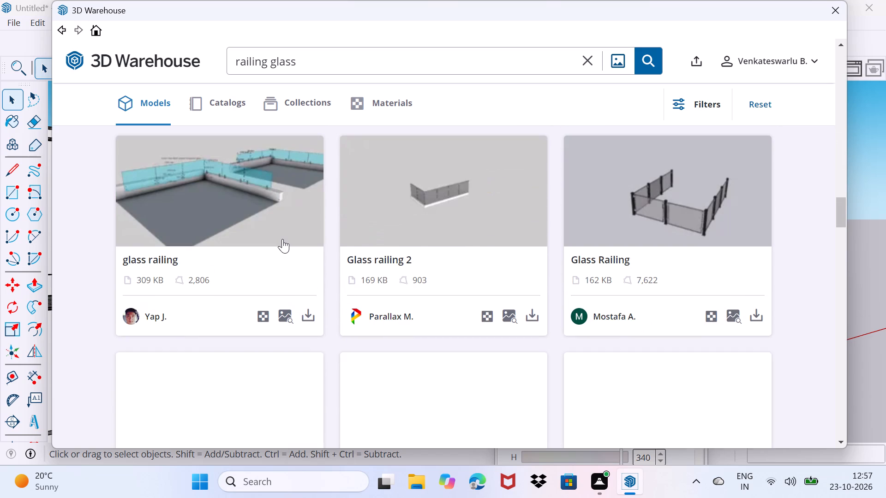
pyautogui.scroll(8, 282, 239)
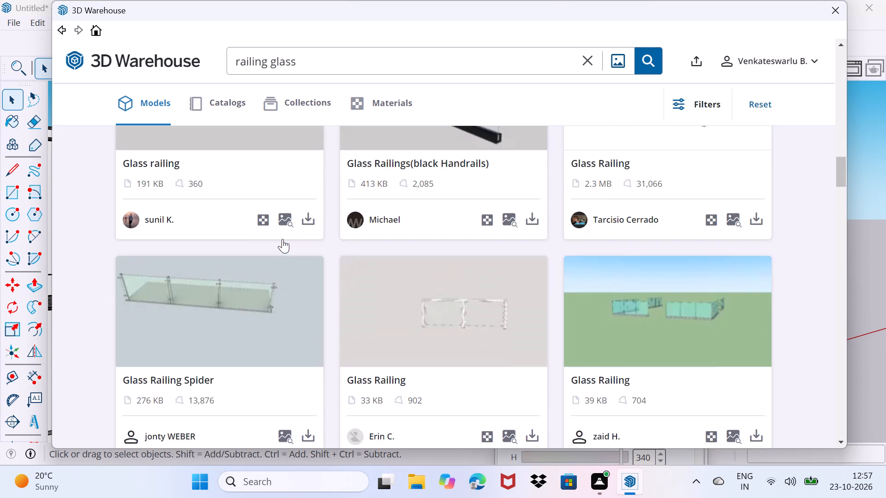
pyautogui.scroll(3, 282, 239)
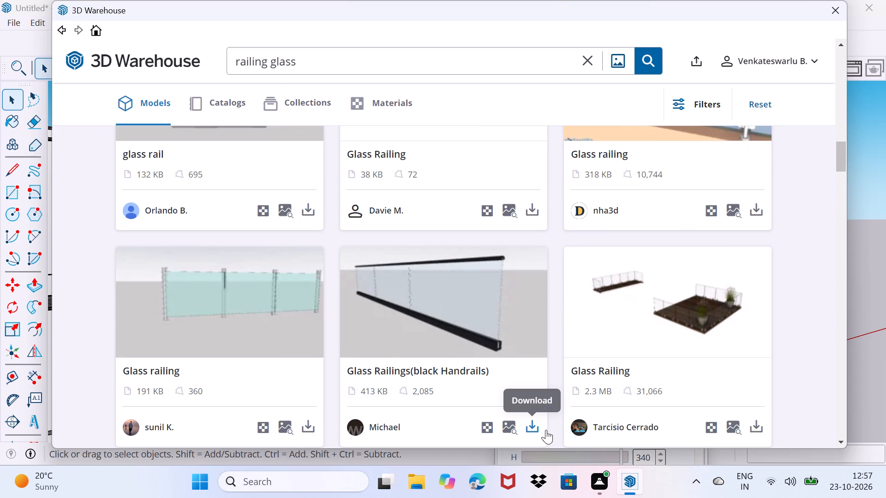
pyautogui.click(537, 427)
pyautogui.click(405, 246)
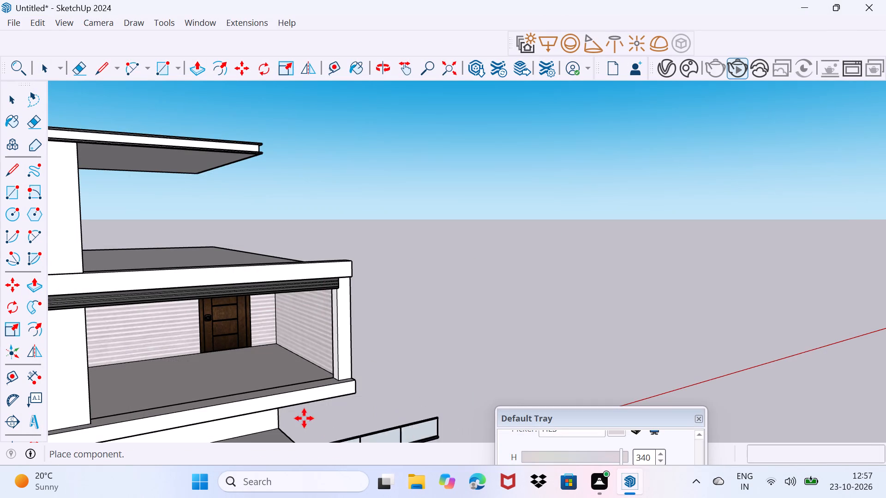
# Place the glass railing along the open front edge of the recessed balcony's floor.
pyautogui.scroll(2, 153, 380)
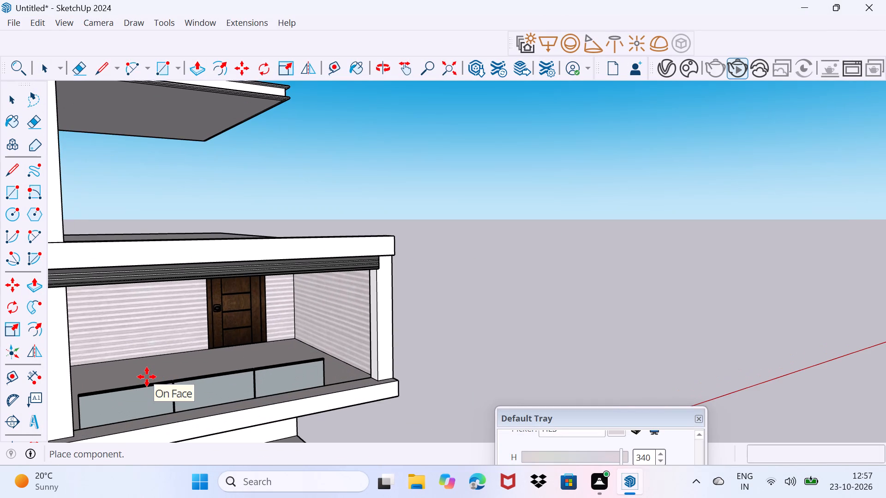
pyautogui.keyDown('ctrl'); pyautogui.moveTo(147, 377); pyautogui.dragTo(139, 359, button='middle'); pyautogui.keyUp('ctrl')
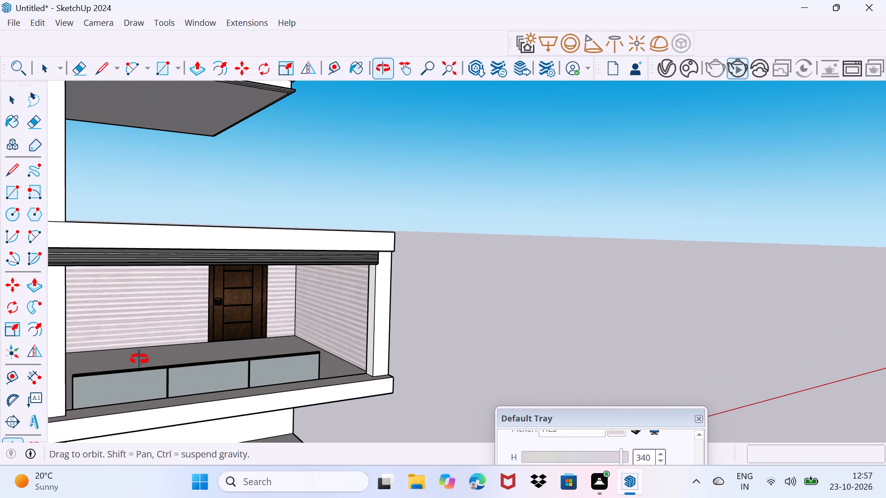
pyautogui.keyDown('ctrl'); pyautogui.moveTo(139, 359); pyautogui.dragTo(164, 347, button='middle'); pyautogui.keyUp('ctrl')
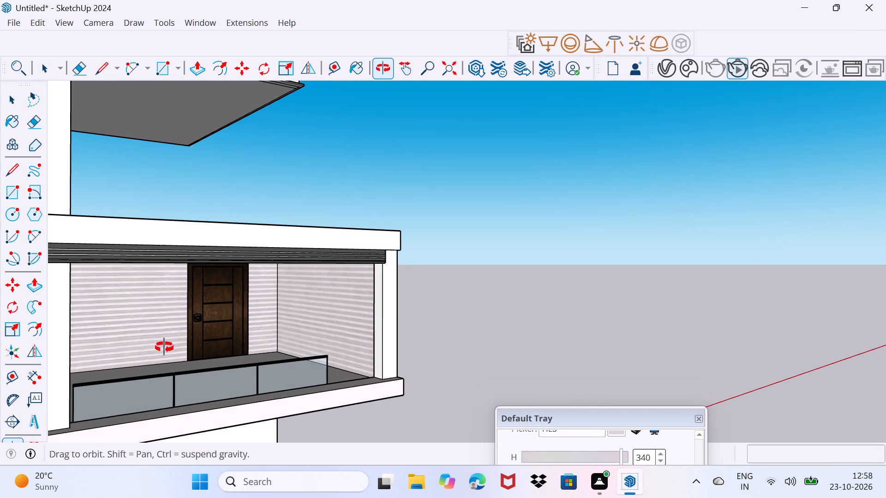
pyautogui.keyDown('ctrl'); pyautogui.moveTo(164, 347); pyautogui.dragTo(258, 301, button='middle'); pyautogui.keyUp('ctrl')
pyautogui.scroll(3, 237, 329)
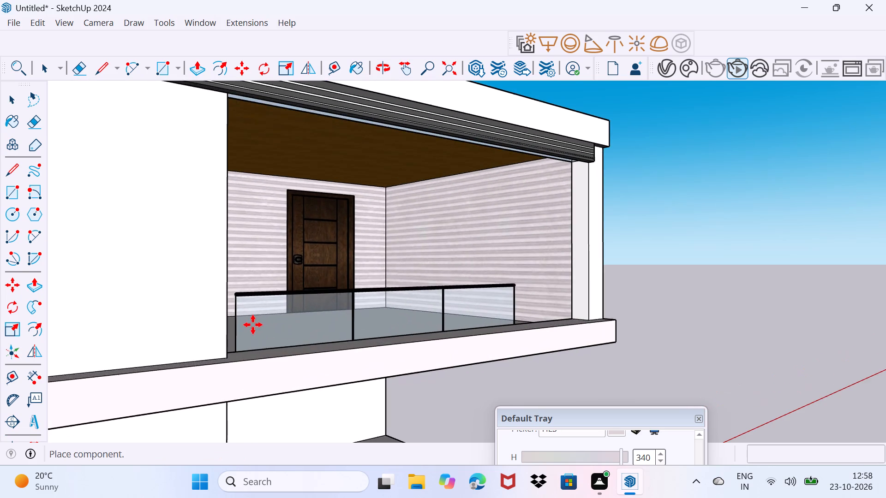
pyautogui.moveTo(236, 331); pyautogui.dragTo(164, 344, button='middle')
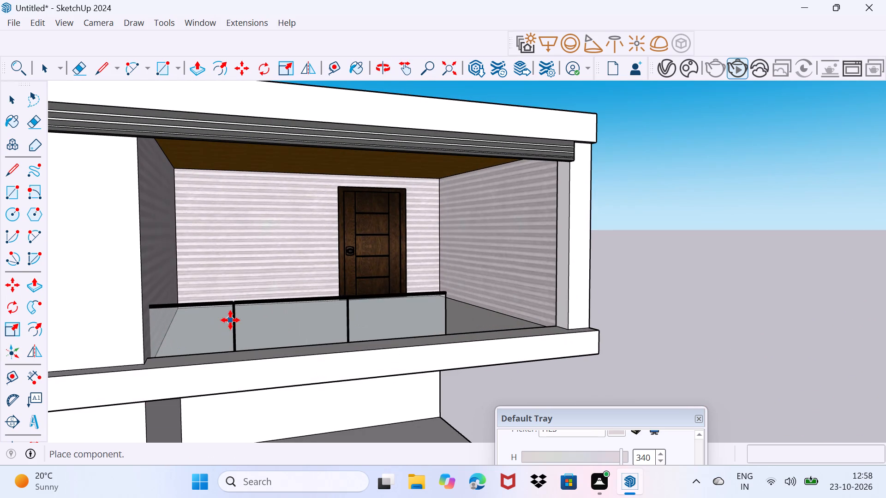
pyautogui.click(242, 326)
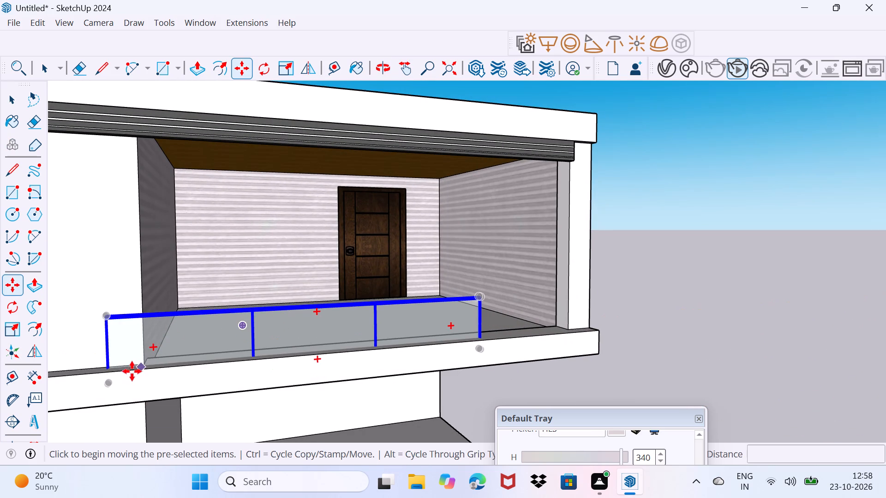
# Move the railing about 1' 7" by its bottom end corner onto the balcony floor corner at the wide front wall.
pyautogui.click(112, 383)
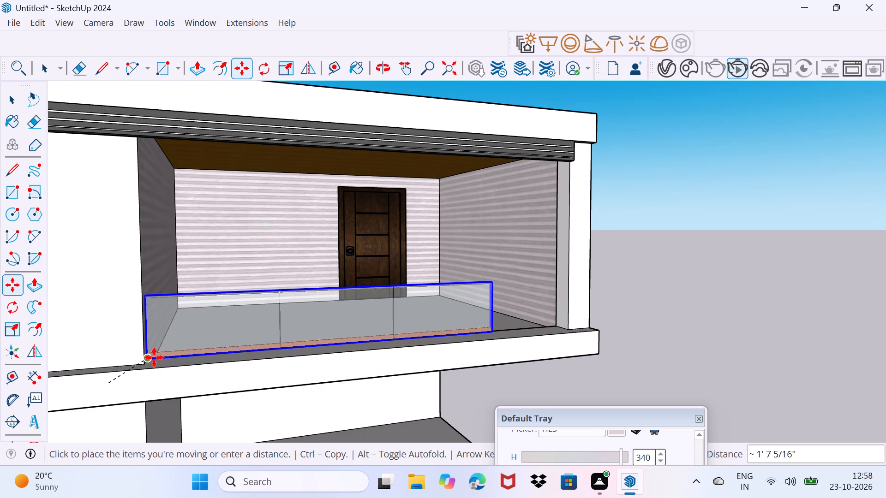
pyautogui.click(152, 357)
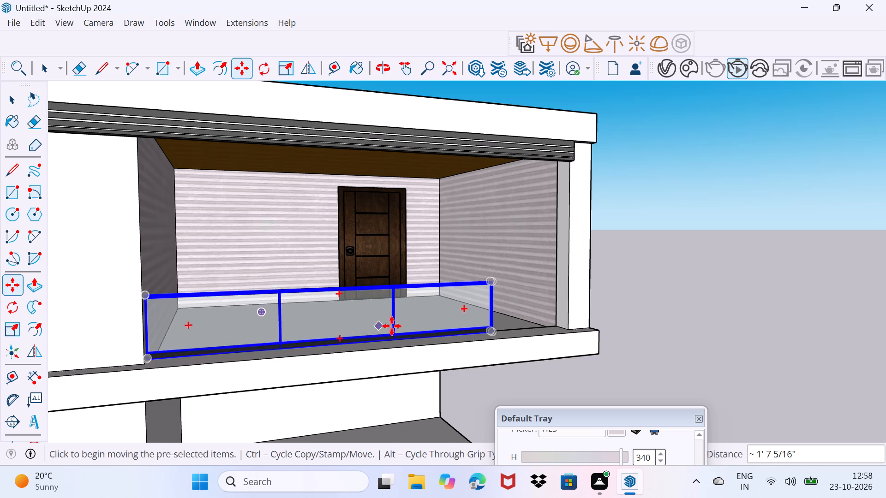
# Move the railing about 3' 5" along the balcony's front edge by its other bottom corner to the end column.
pyautogui.scroll(2, 394, 326)
pyautogui.moveTo(470, 336); pyautogui.dragTo(276, 389, button='middle')
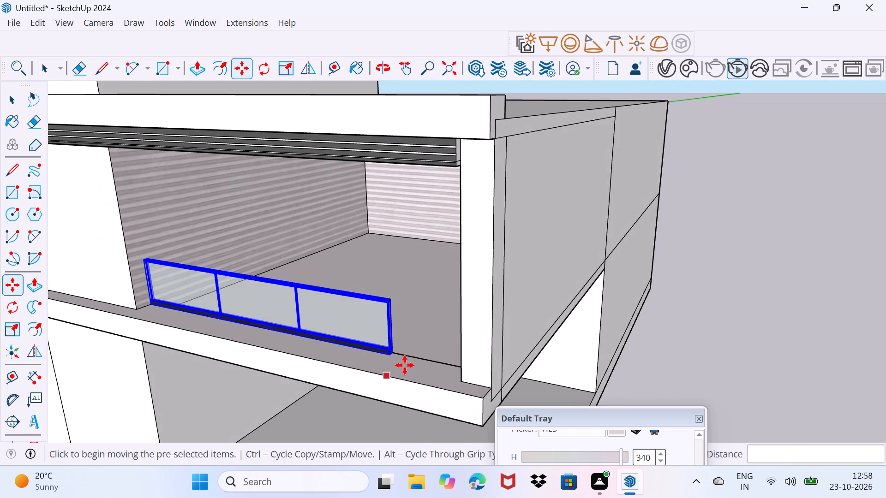
pyautogui.scroll(3, 406, 364)
pyautogui.click(395, 353)
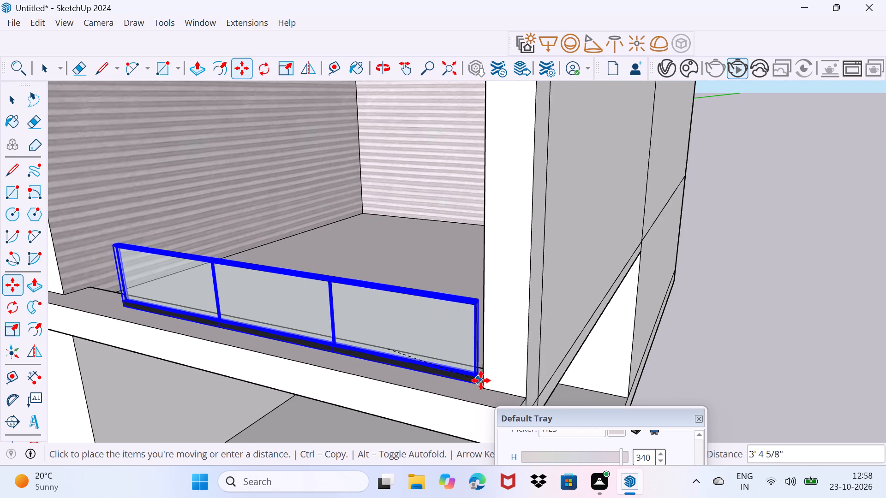
pyautogui.click(485, 382)
# Scale the glass railing lengthwise by about 1.26 so it reaches the wide front wall.
pyautogui.moveTo(264, 346); pyautogui.dragTo(515, 314, button='middle')
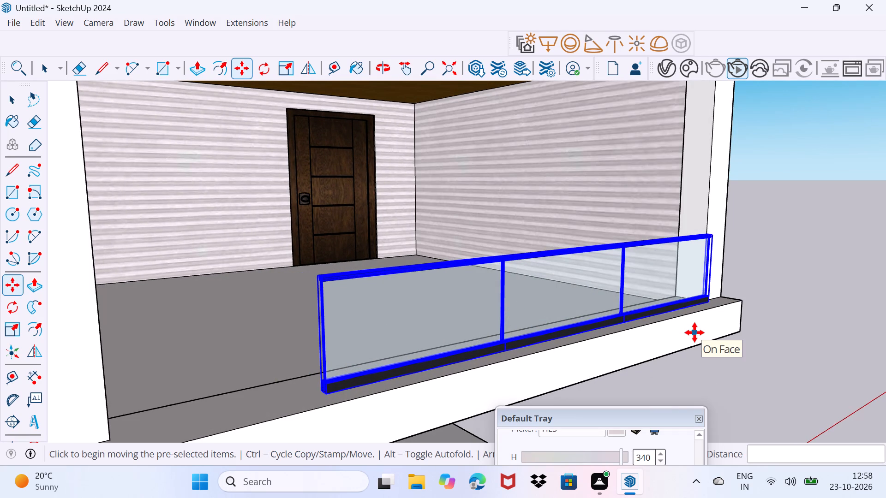
pyautogui.press('s')
pyautogui.scroll(2, 694, 332)
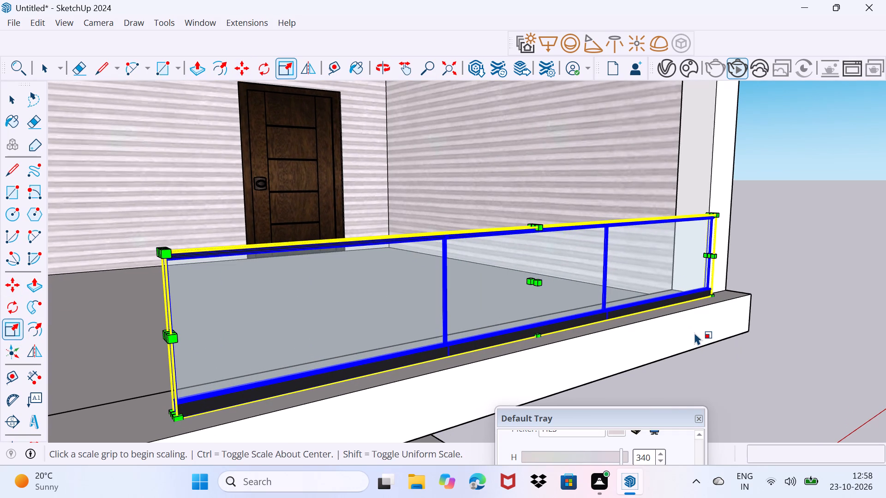
pyautogui.scroll(2, 143, 356)
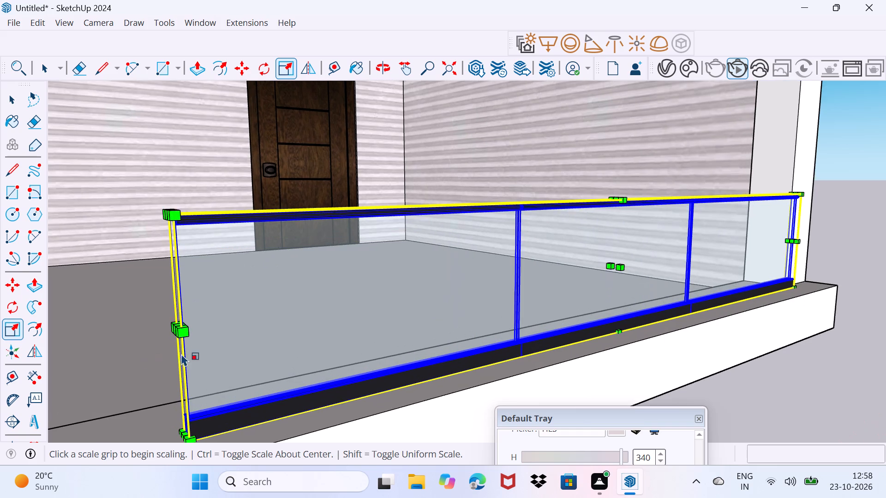
pyautogui.moveTo(183, 354); pyautogui.dragTo(264, 332, button='middle')
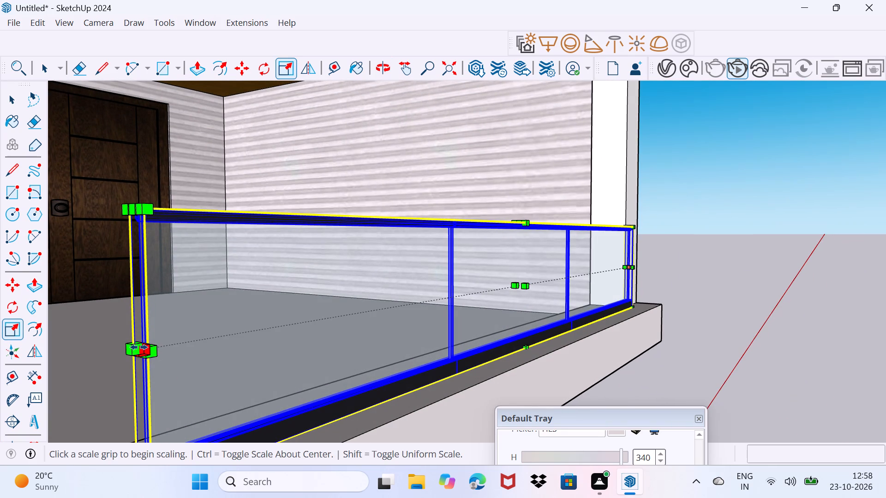
pyautogui.scroll(4, 134, 349)
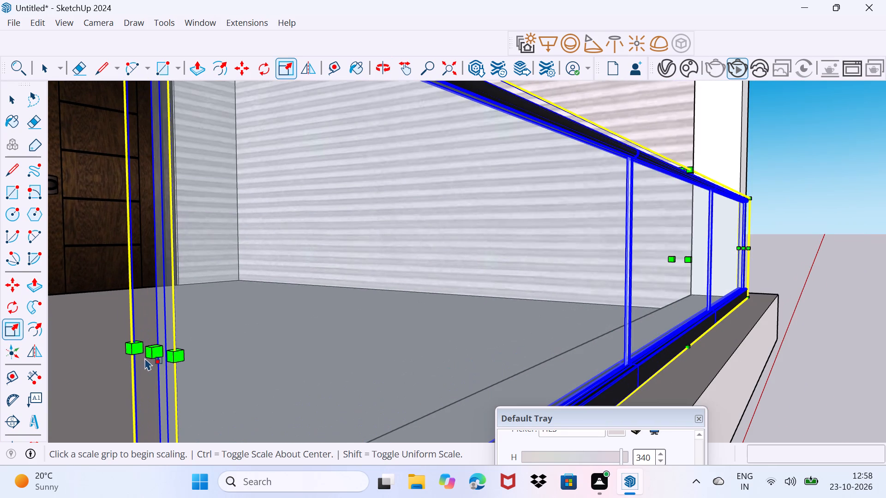
pyautogui.click(159, 349)
pyautogui.scroll(-10, 102, 362)
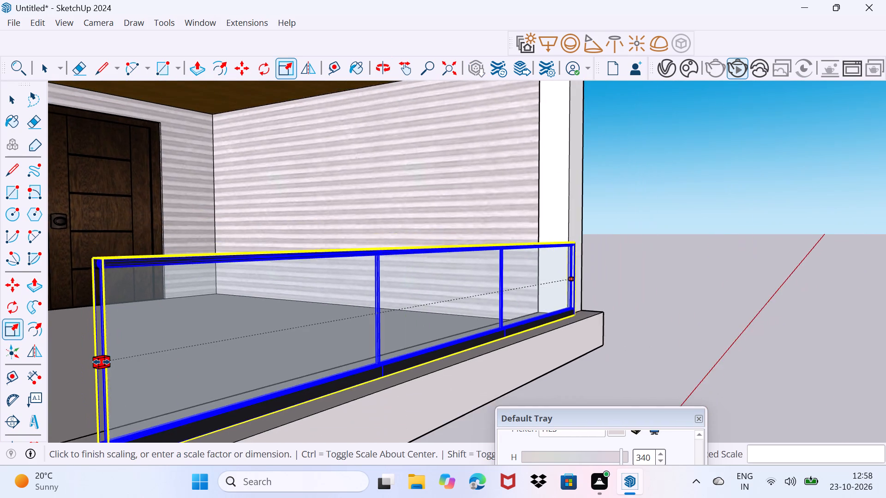
pyautogui.scroll(-4, 102, 362)
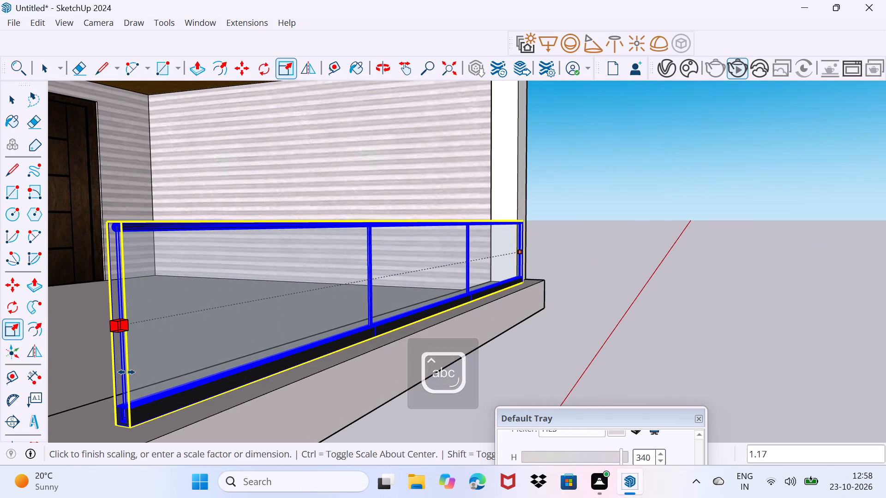
pyautogui.keyDown('shift'); pyautogui.moveTo(126, 372); pyautogui.dragTo(272, 317, button='middle'); pyautogui.keyUp('shift')
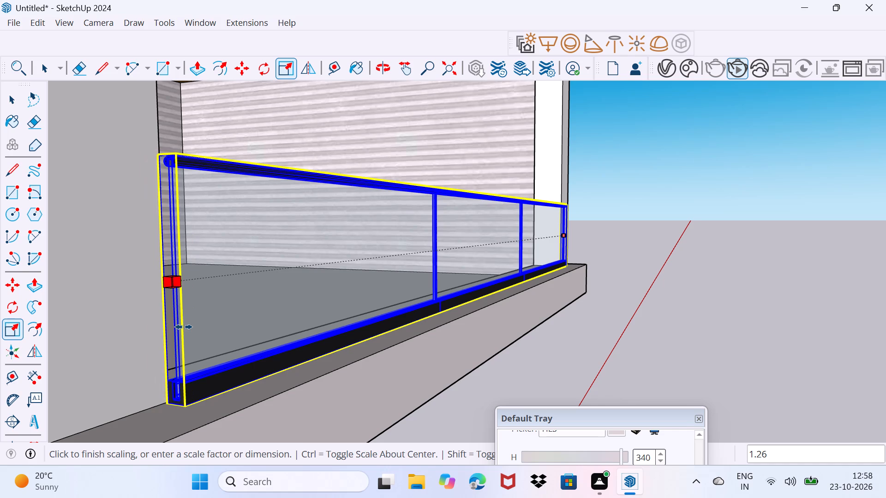
pyautogui.click(184, 327)
# Move the glass railing about 3" by its bottom end corner to the balcony opening's edge at the wide front wall.
pyautogui.scroll(1, 163, 387)
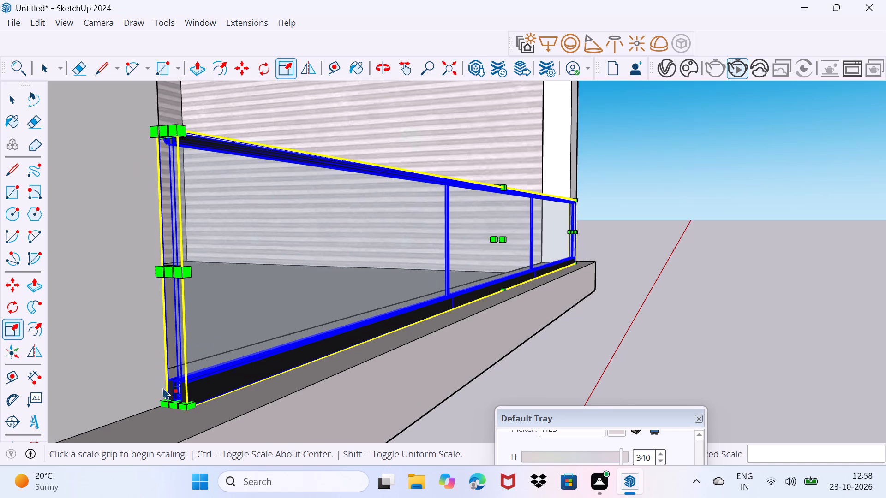
pyautogui.scroll(3, 163, 387)
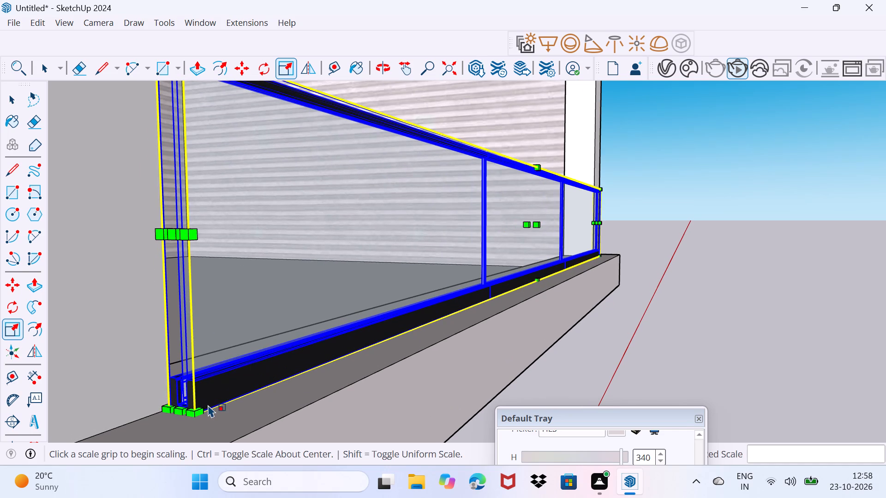
pyautogui.press('m')
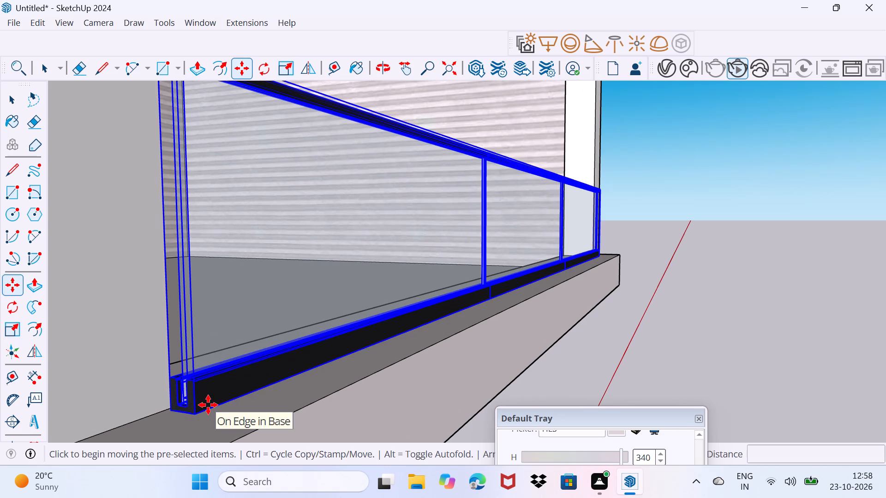
pyautogui.click(200, 418)
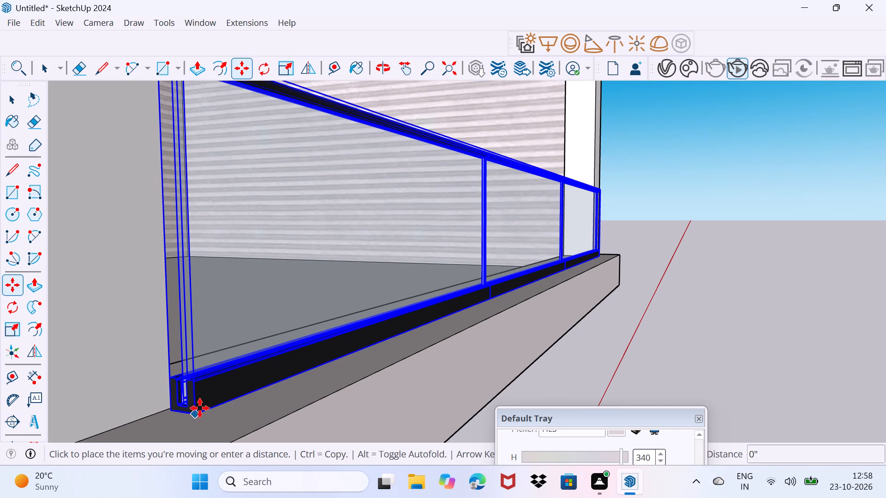
pyautogui.click(166, 404)
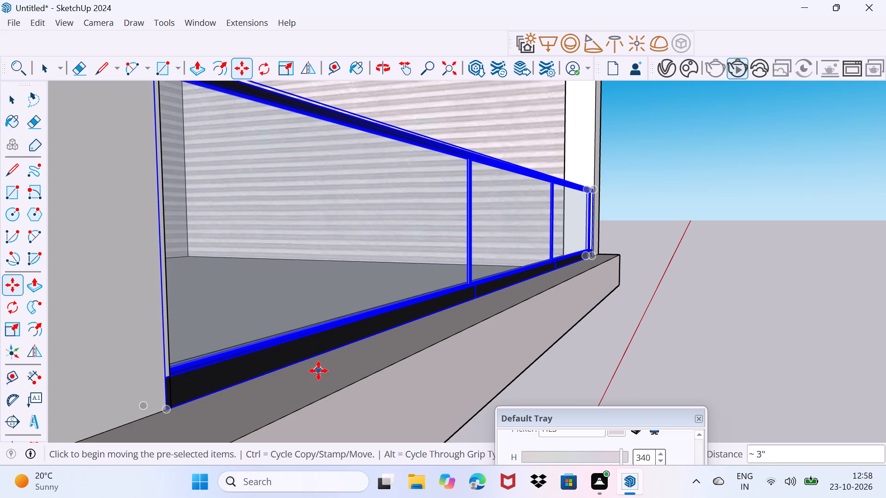
pyautogui.press('space')
pyautogui.moveTo(327, 396); pyautogui.dragTo(344, 368)
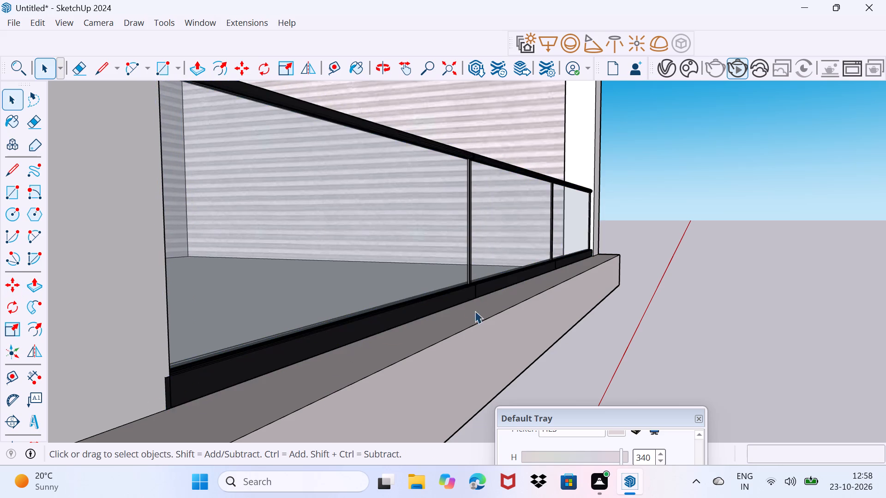
# Scale the glass railing's height upward by about 1.37 from its top edge.
pyautogui.moveTo(476, 310); pyautogui.dragTo(382, 382, button='middle')
pyautogui.scroll(-7, 382, 382)
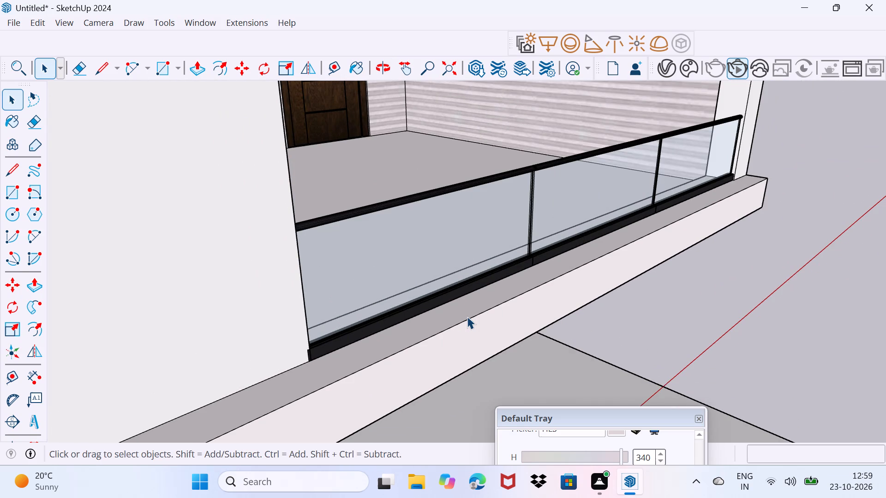
pyautogui.keyDown('shift'); pyautogui.moveTo(466, 318); pyautogui.dragTo(357, 414, button='middle'); pyautogui.keyUp('shift')
pyautogui.click(425, 298)
pyautogui.scroll(1, 443, 281)
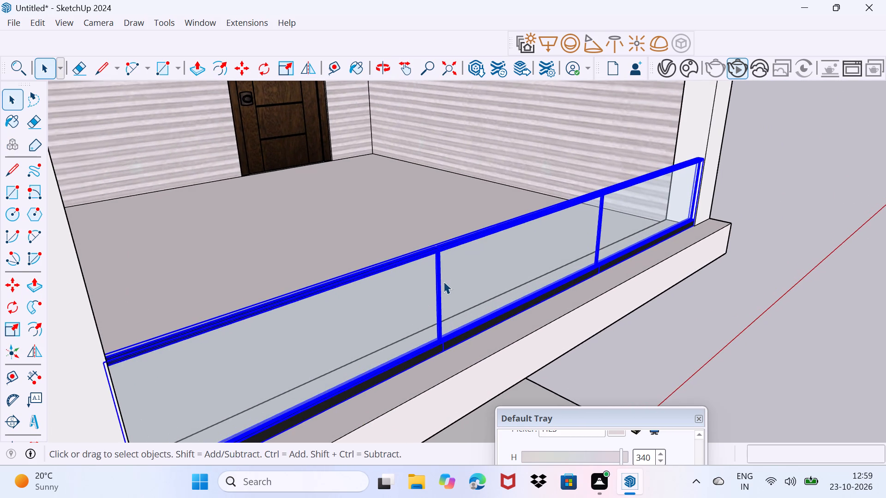
pyautogui.press('s')
pyautogui.scroll(3, 551, 238)
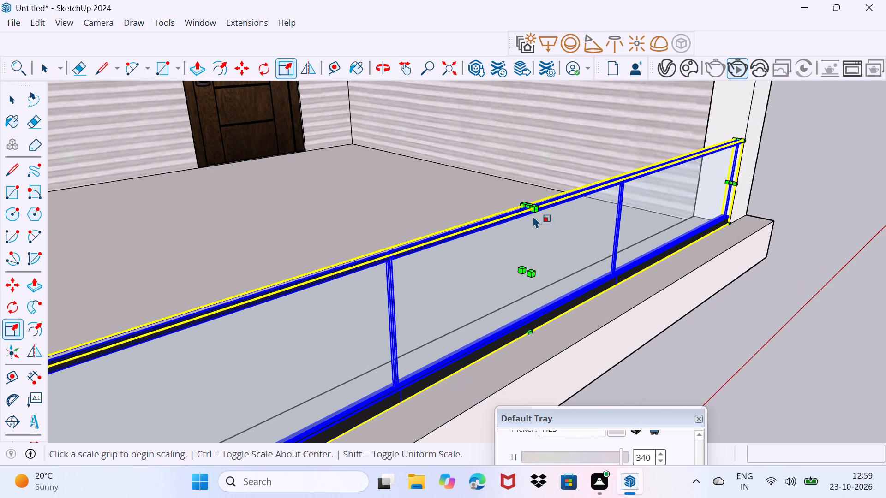
pyautogui.scroll(9, 533, 216)
pyautogui.moveTo(522, 193); pyautogui.dragTo(521, 184)
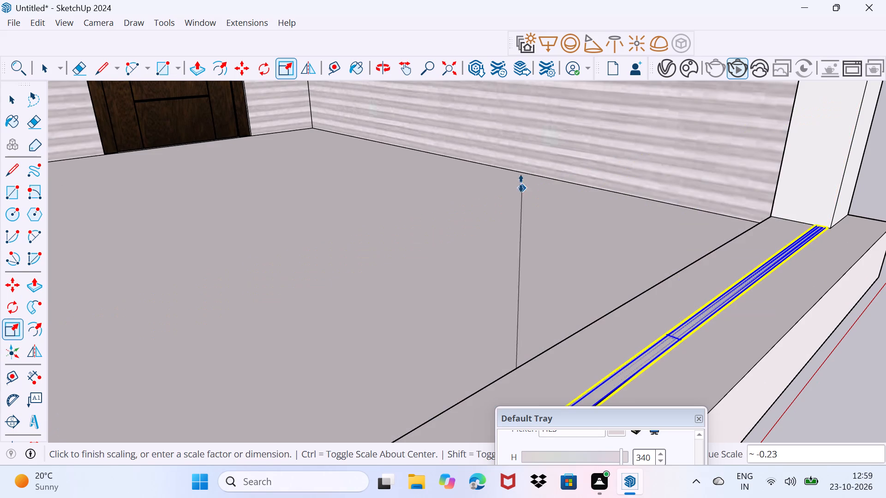
pyautogui.moveTo(521, 184); pyautogui.dragTo(520, 142)
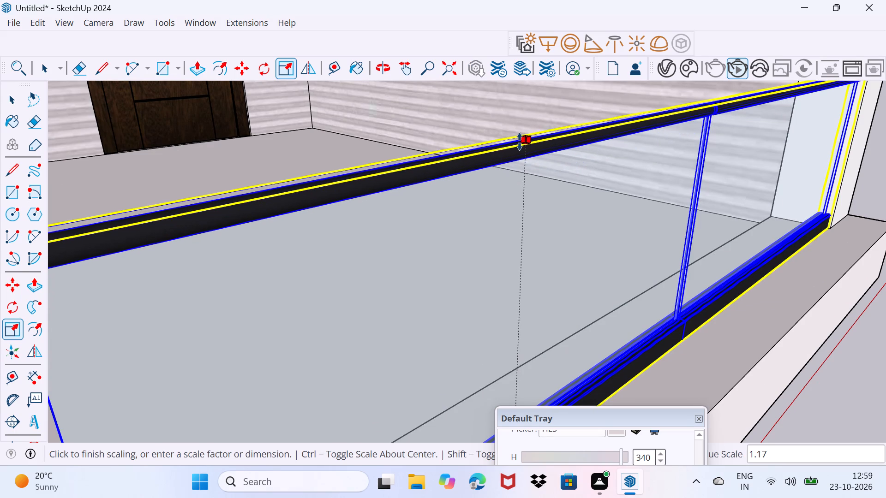
pyautogui.moveTo(520, 142); pyautogui.dragTo(512, 236)
pyautogui.keyDown('shift'); pyautogui.moveTo(520, 142); pyautogui.dragTo(512, 236, button='middle'); pyautogui.keyUp('shift')
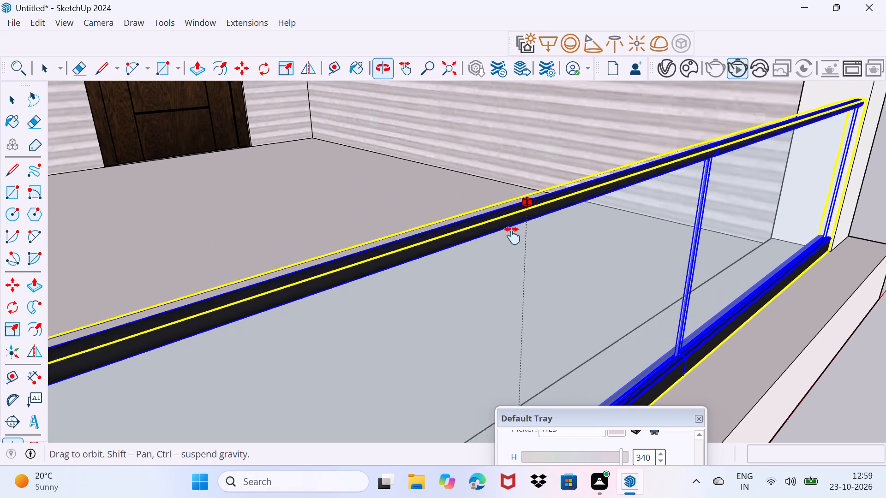
pyautogui.keyDown('shift'); pyautogui.moveTo(512, 236); pyautogui.dragTo(511, 240, button='middle'); pyautogui.keyUp('shift')
pyautogui.moveTo(512, 236); pyautogui.dragTo(527, 169)
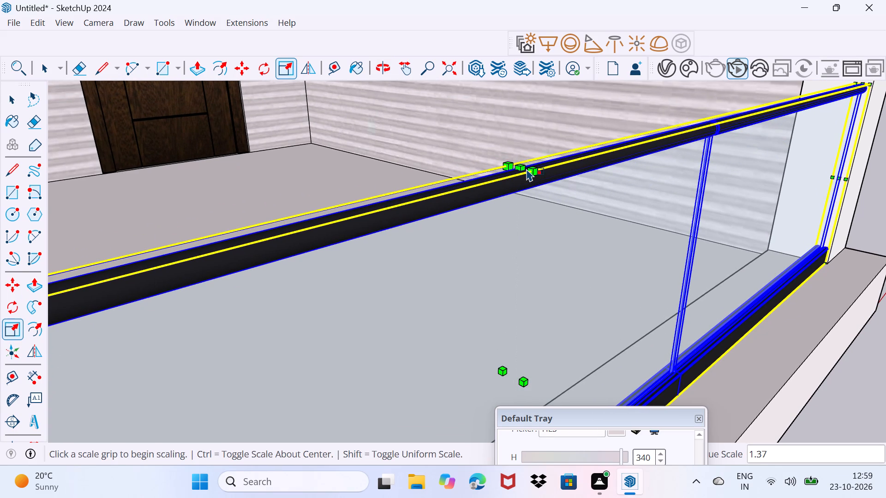
pyautogui.press('space')
pyautogui.moveTo(537, 260); pyautogui.dragTo(558, 219)
# Search 3D Warehouse for "railing" models.
pyautogui.scroll(-2, 505, 230)
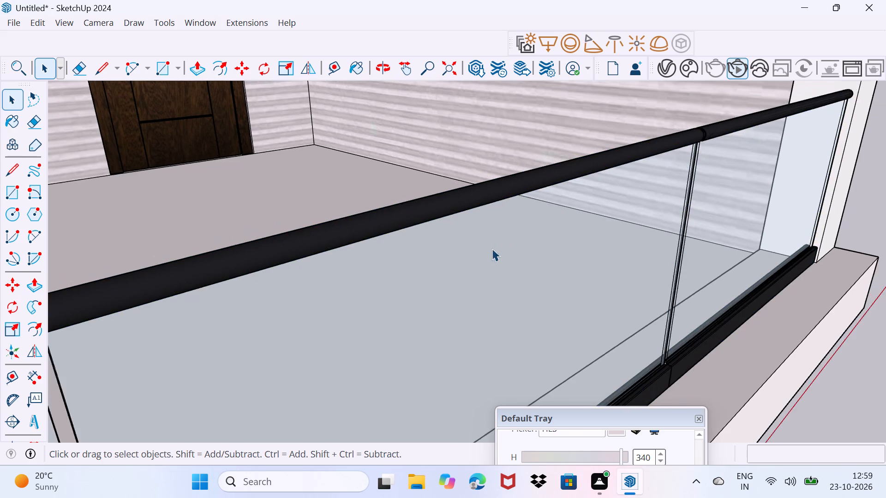
pyautogui.scroll(-17, 492, 249)
pyautogui.moveTo(563, 305); pyautogui.dragTo(429, 326, button='middle')
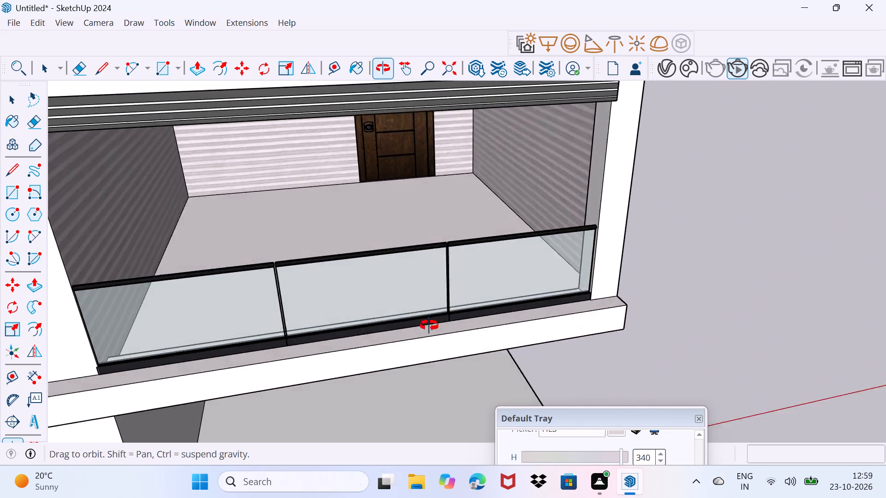
pyautogui.moveTo(429, 326); pyautogui.dragTo(431, 317, button='middle')
pyautogui.scroll(-6, 431, 316)
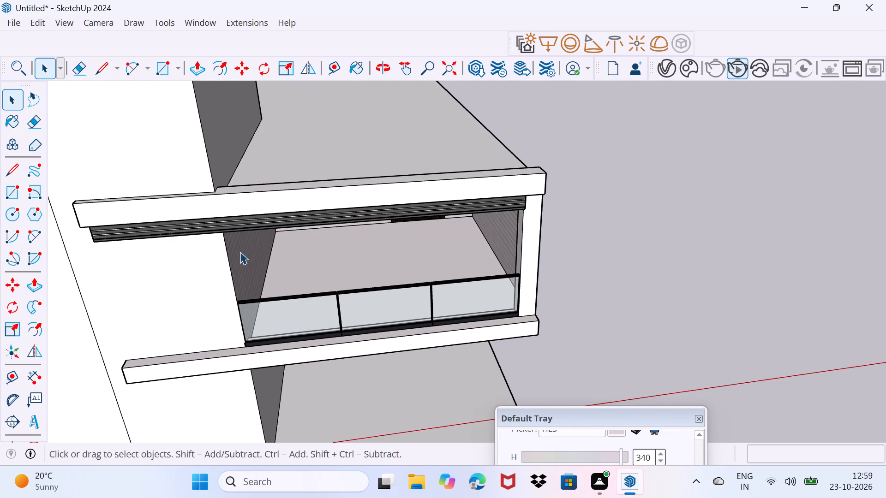
pyautogui.click(196, 22)
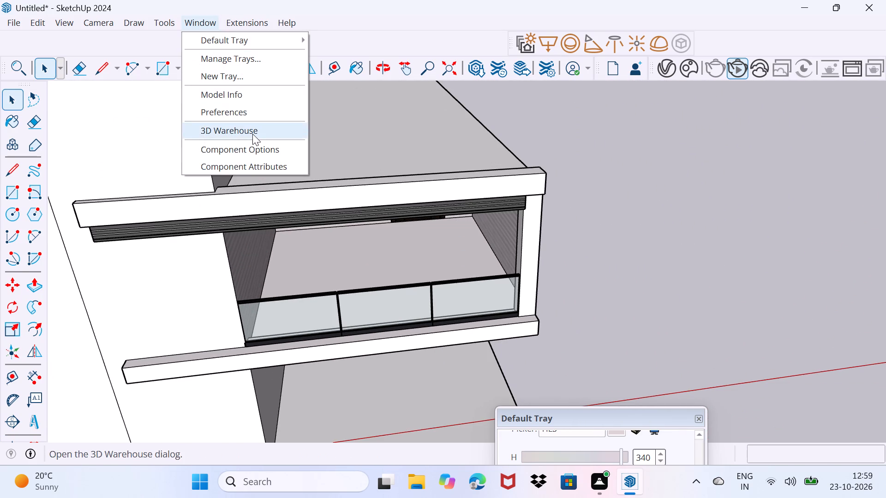
pyautogui.click(252, 134)
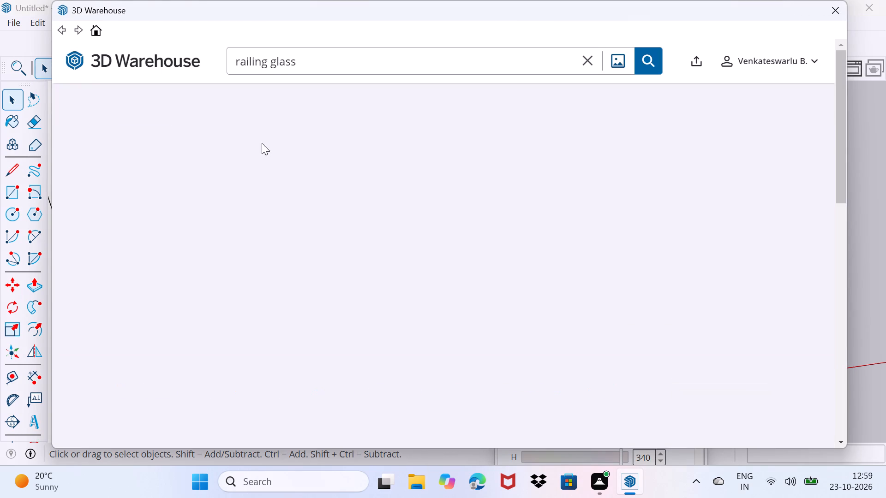
pyautogui.click(342, 58)
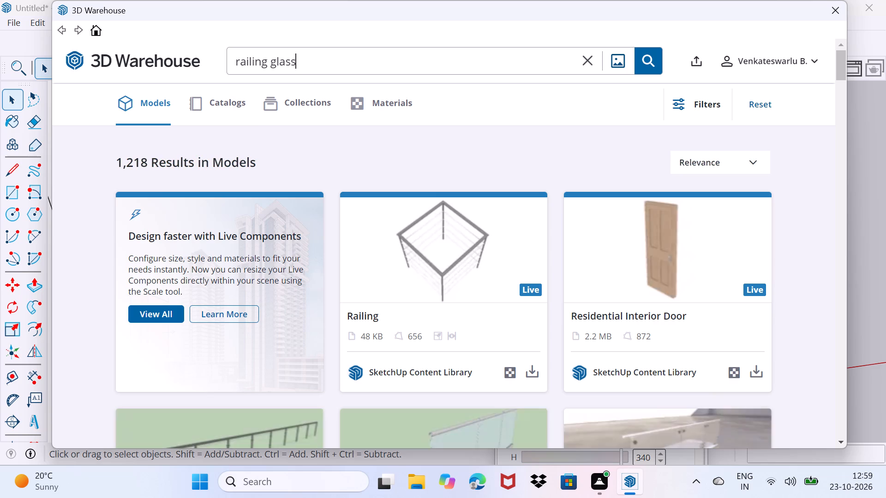
pyautogui.press('BackSpace')
pyautogui.press('BackSpace')
pyautogui.press('BackSpace')
pyautogui.press('BackSpace')
pyautogui.press('BackSpace')
pyautogui.press('BackSpace')
pyautogui.press('BackSpace')
pyautogui.press('BackSpace')
pyautogui.press('BackSpace')
pyautogui.press('BackSpace')
pyautogui.press('BackSpace')
pyautogui.press('BackSpace')
pyautogui.press('BackSpace')
pyautogui.press('BackSpace')
pyautogui.press('BackSpace')
pyautogui.press('BackSpace')
pyautogui.press('BackSpace')
pyautogui.press('BackSpace')
pyautogui.press('BackSpace')
pyautogui.press('BackSpace')
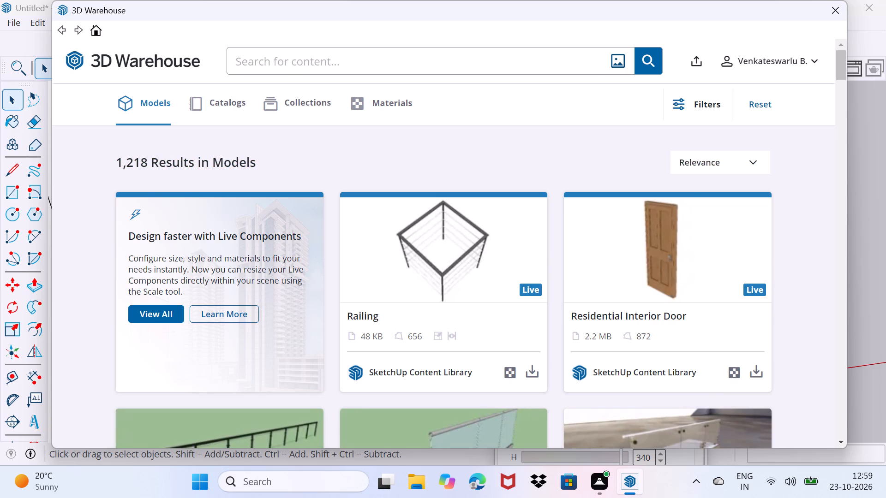
pyautogui.write('ra')
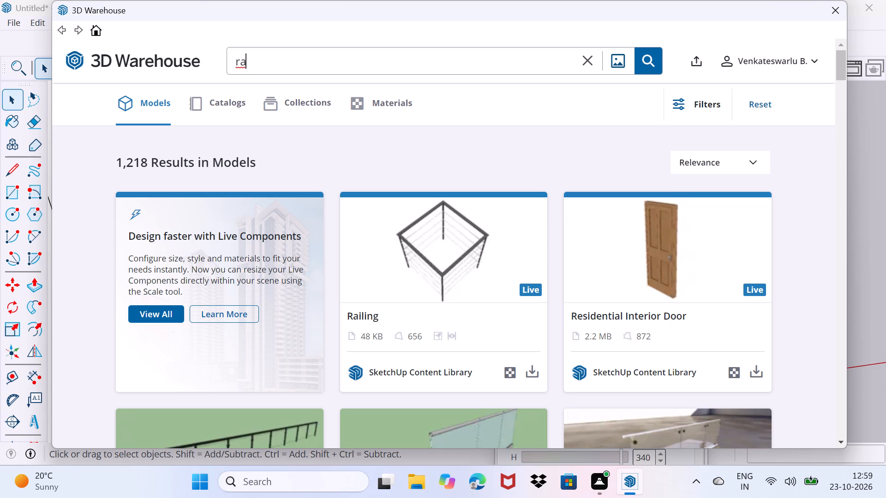
pyautogui.write('il')
pyautogui.press('i')
pyautogui.press('n')
pyautogui.press('g')
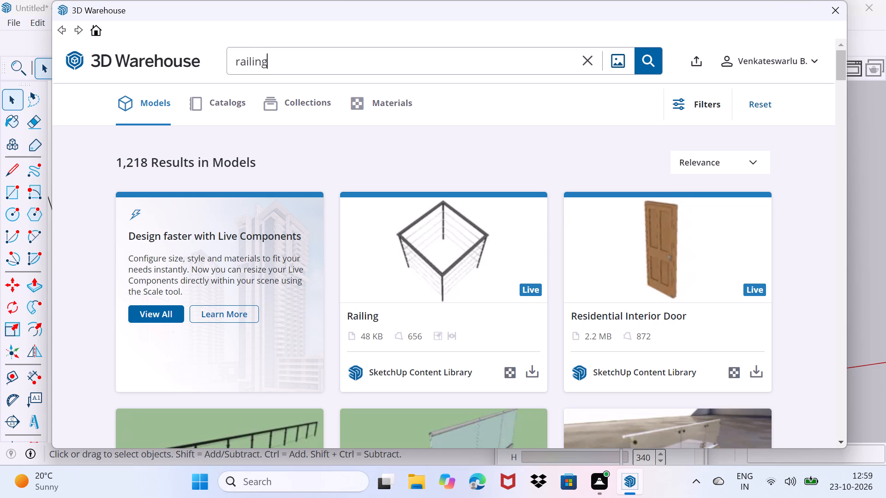
pyautogui.press('Return')
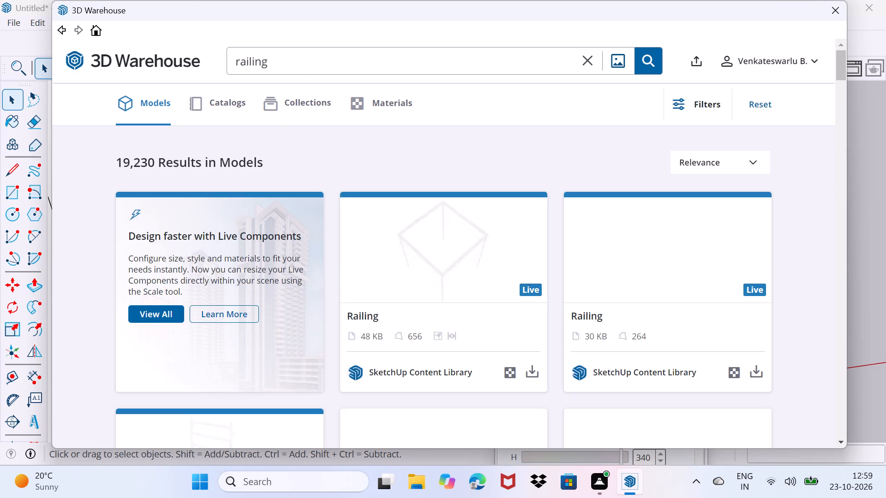
# Browse the railing models in the search results for a design that suits the balcony.
pyautogui.scroll(-4, 297, 241)
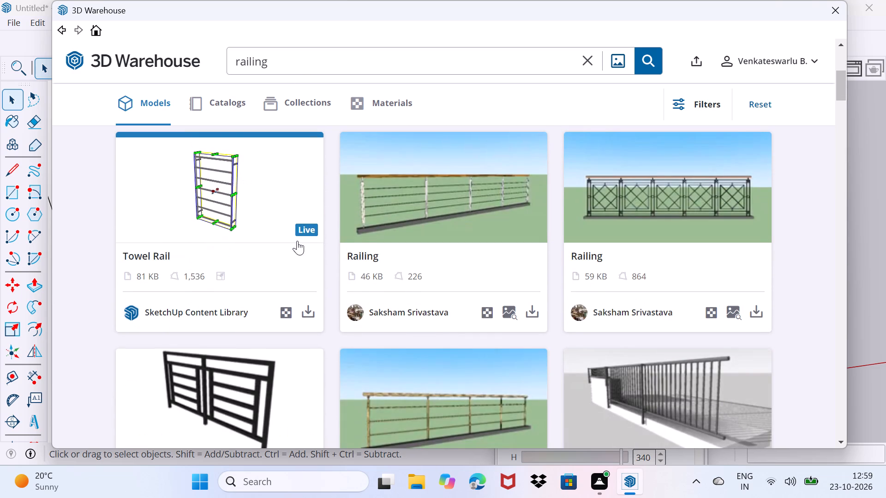
pyautogui.scroll(-3, 297, 241)
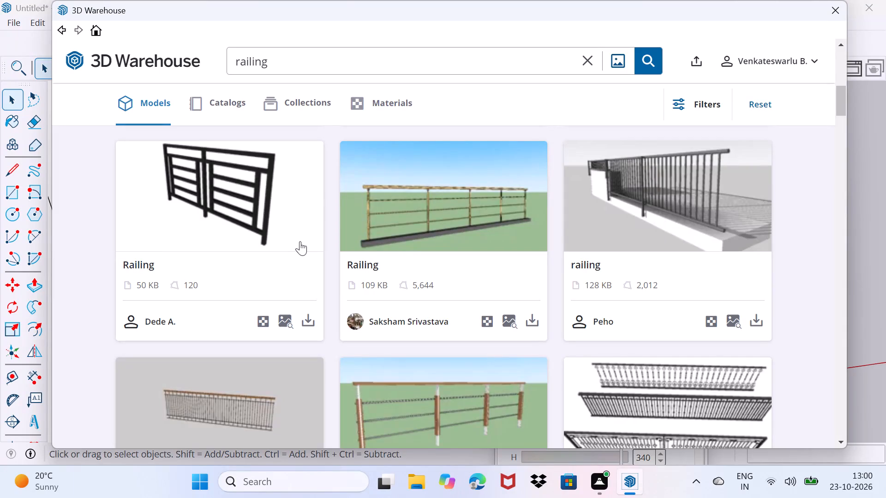
pyautogui.scroll(-6, 510, 249)
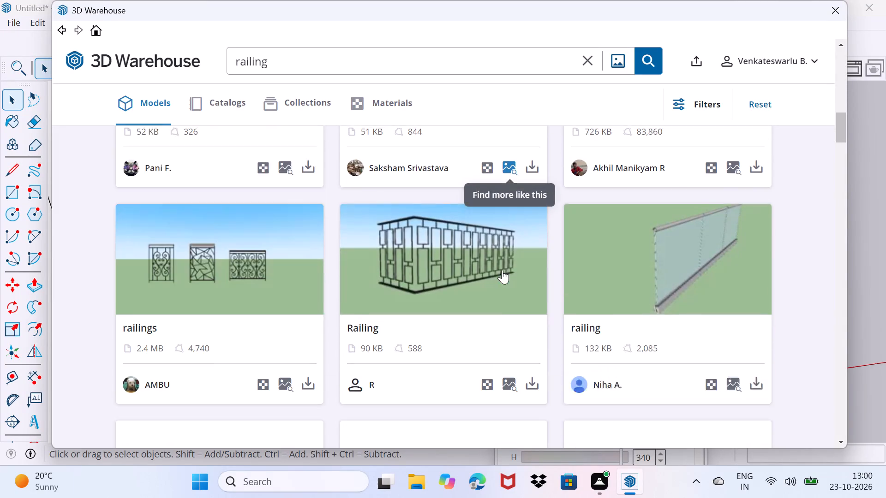
pyautogui.scroll(-3, 502, 270)
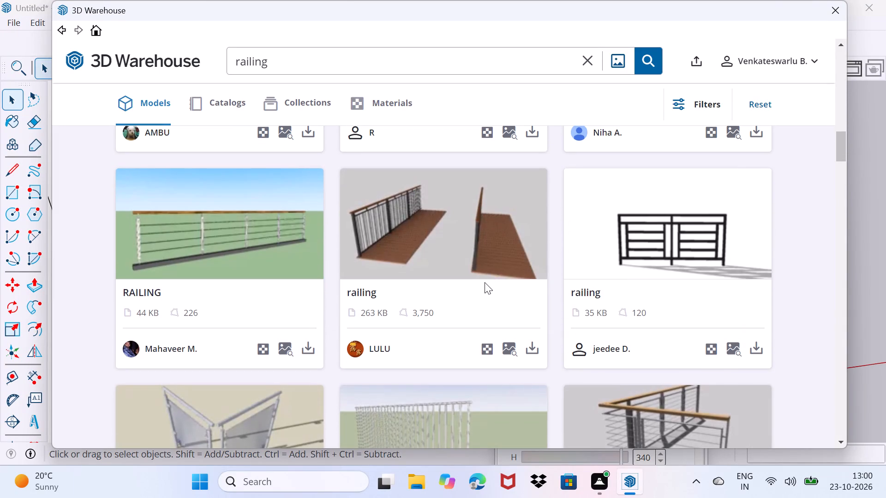
pyautogui.scroll(-12, 485, 282)
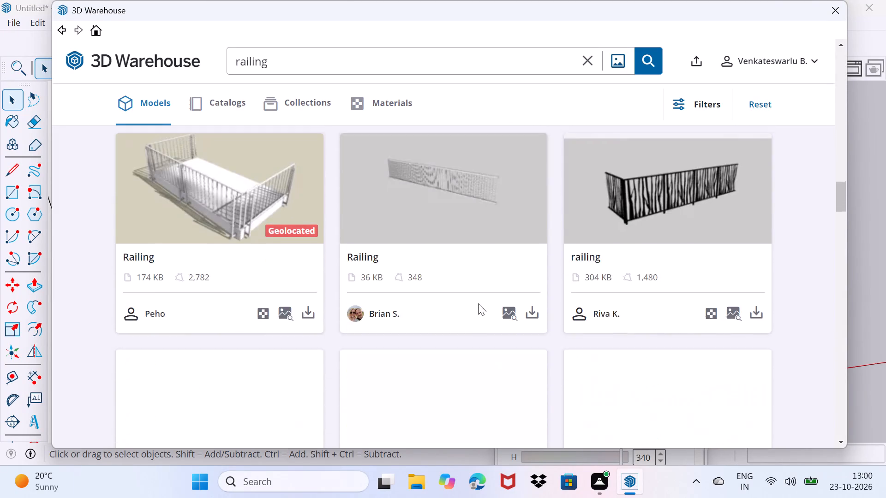
pyautogui.scroll(-6, 478, 304)
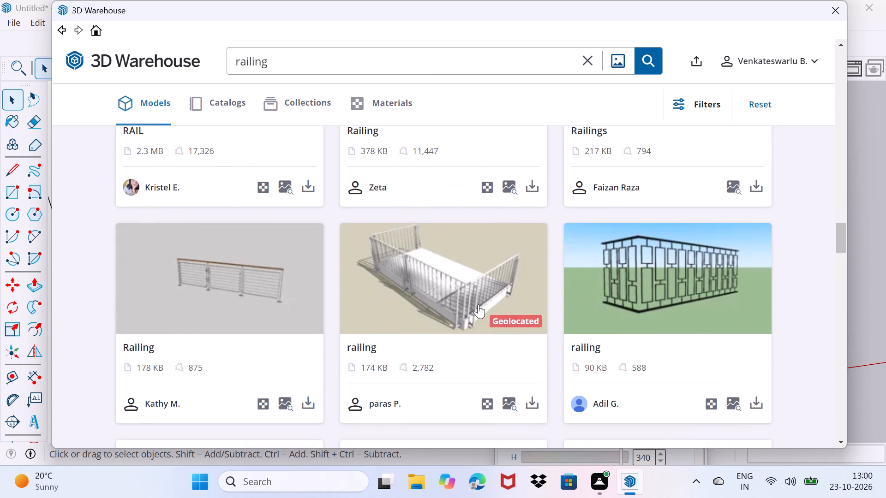
pyautogui.scroll(3, 478, 304)
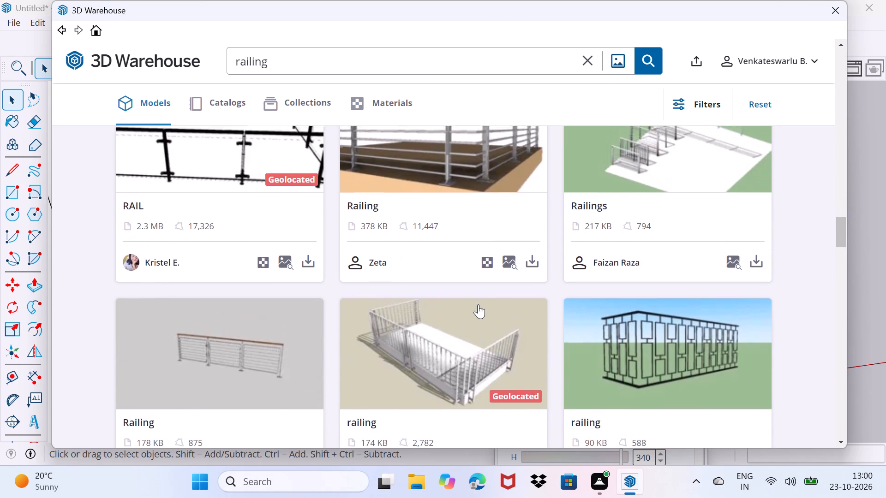
pyautogui.scroll(-4, 478, 304)
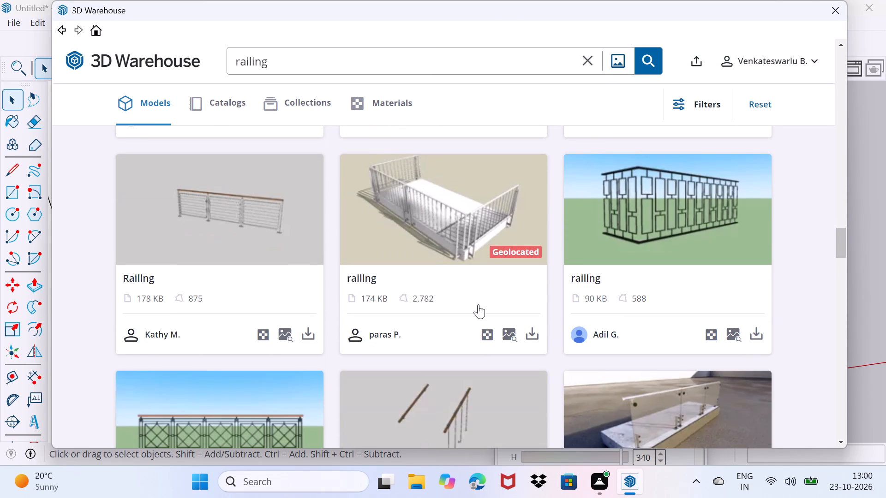
pyautogui.scroll(-9, 478, 304)
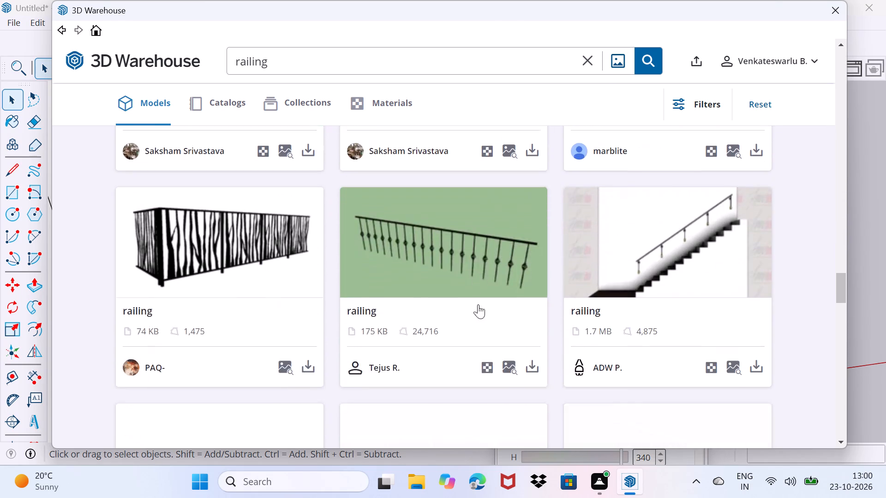
pyautogui.scroll(-3, 478, 304)
pyautogui.scroll(3, 477, 309)
pyautogui.scroll(-4, 477, 309)
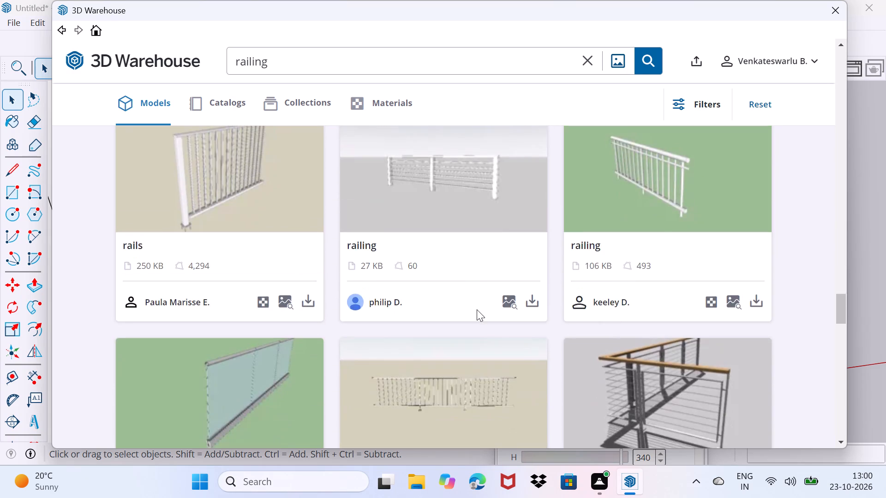
pyautogui.scroll(-3, 477, 309)
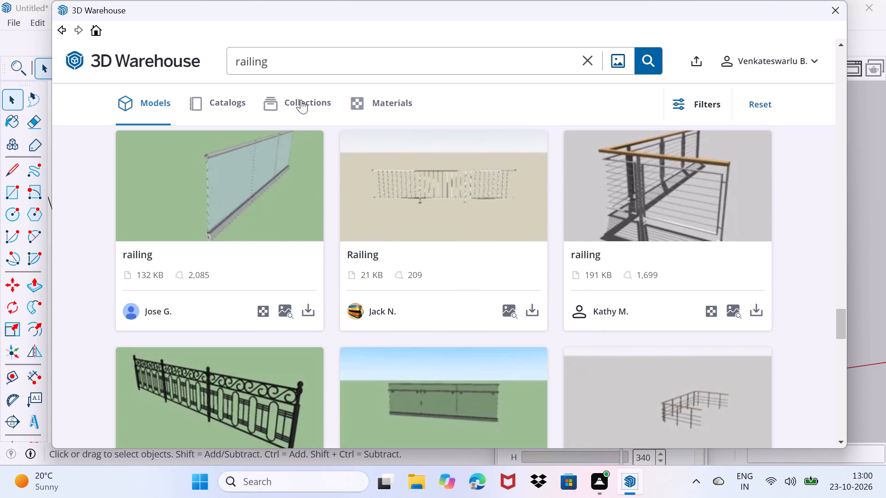
# Switch the railing search to collections and look through them for a suitable balcony railing design.
pyautogui.click(301, 100)
pyautogui.click(301, 100)
pyautogui.doubleClick(301, 100)
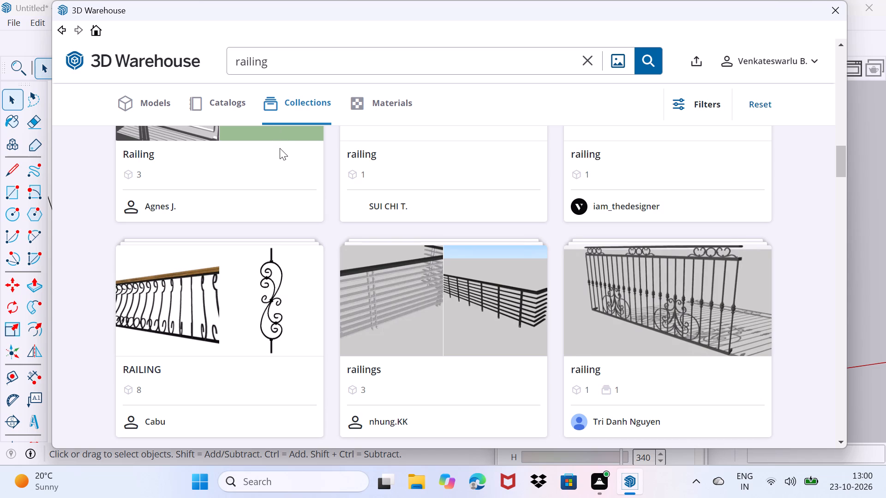
pyautogui.scroll(-3, 280, 150)
pyautogui.scroll(-6, 312, 312)
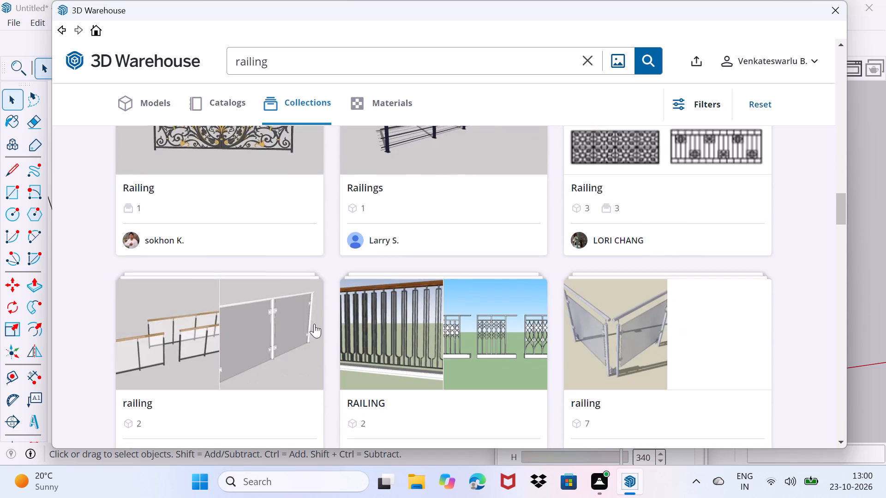
pyautogui.scroll(2, 336, 298)
pyautogui.scroll(-3, 337, 298)
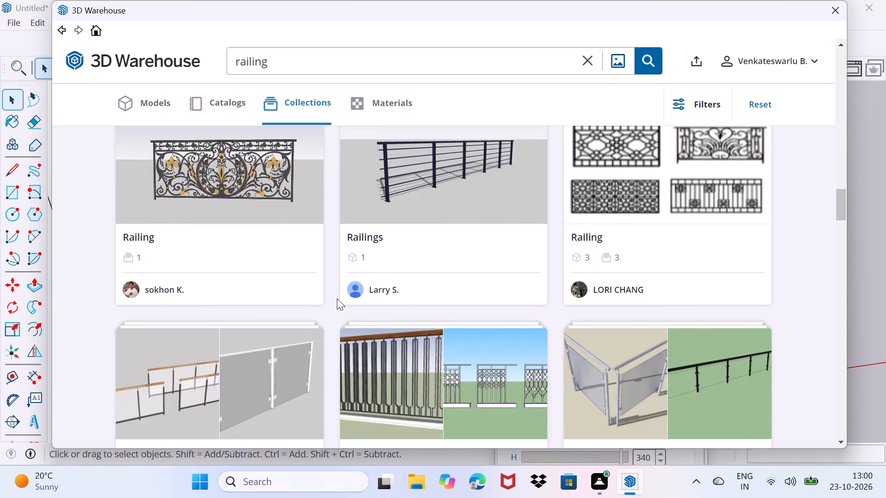
pyautogui.scroll(-9, 337, 298)
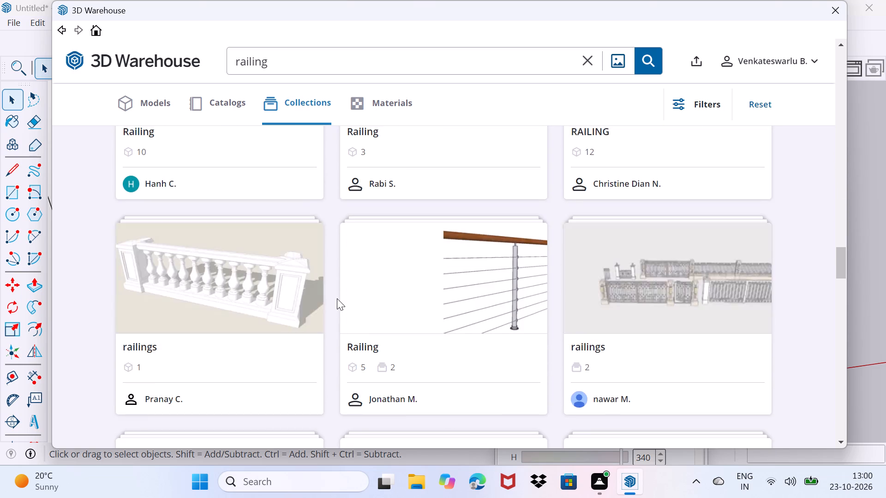
pyautogui.scroll(-11, 337, 298)
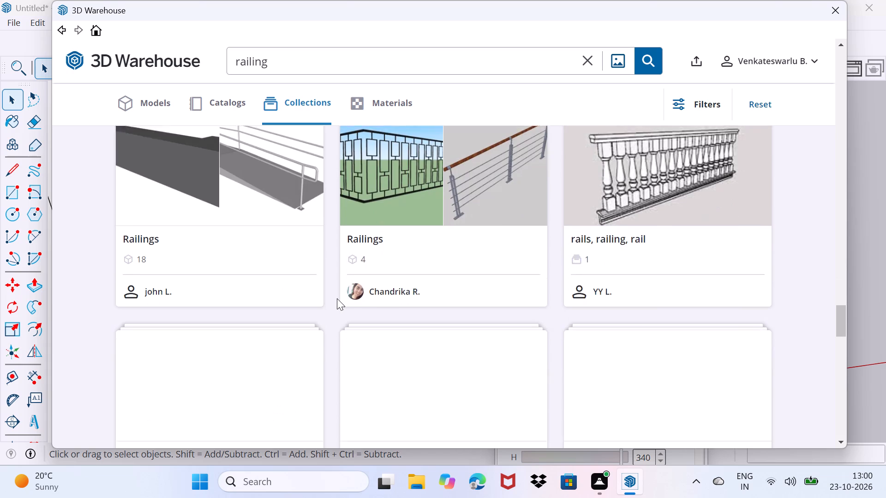
pyautogui.scroll(-4, 337, 298)
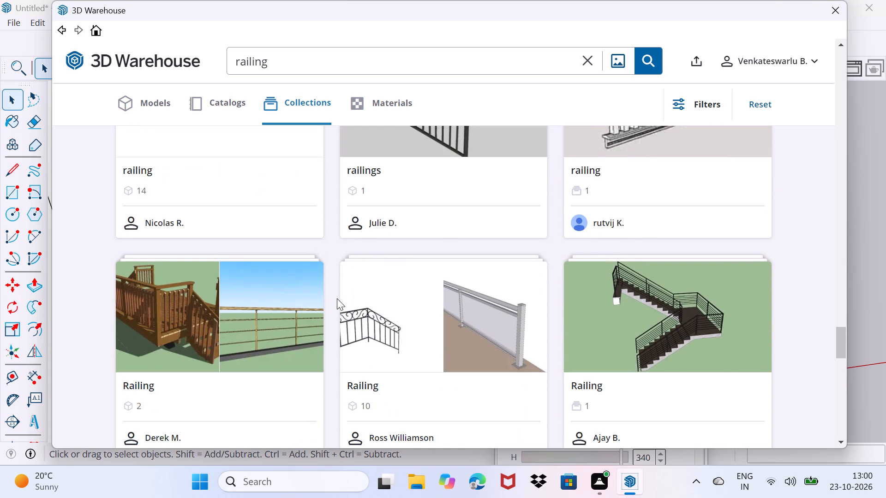
pyautogui.scroll(3, 337, 298)
pyautogui.scroll(-6, 337, 298)
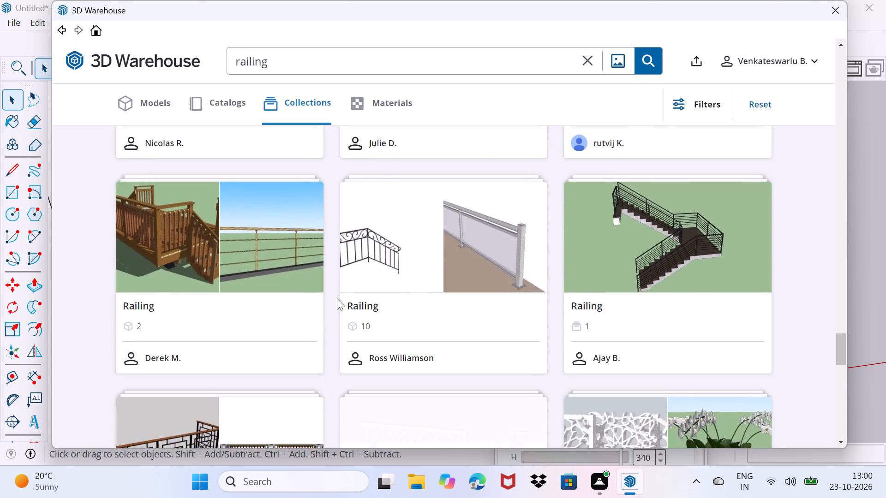
pyautogui.scroll(-10, 337, 298)
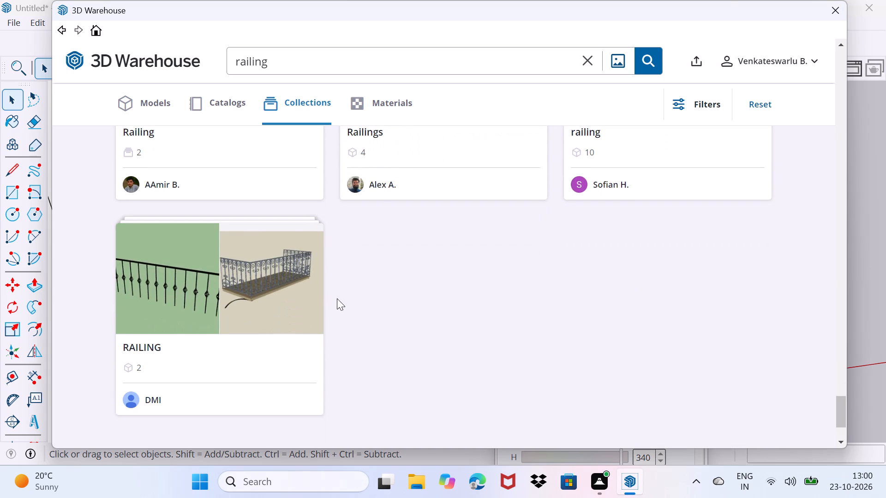
pyautogui.scroll(-4, 337, 298)
pyautogui.scroll(4, 337, 298)
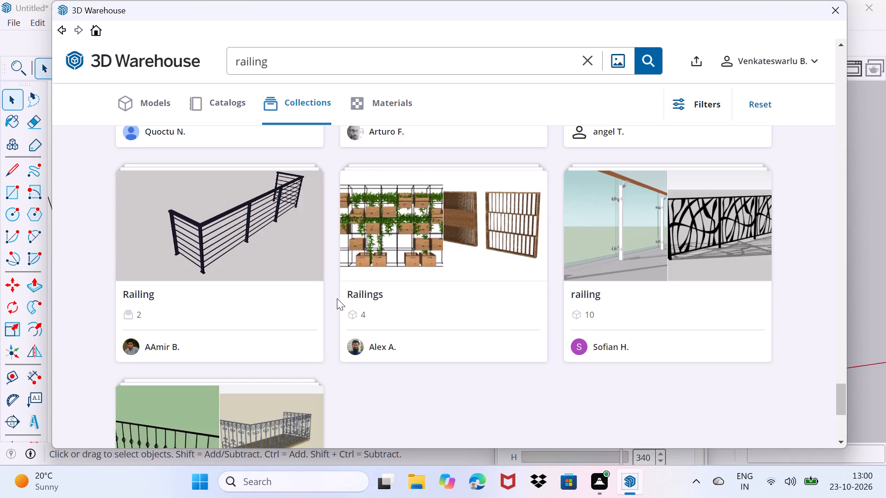
pyautogui.scroll(5, 337, 298)
pyautogui.scroll(-1, 336, 298)
pyautogui.scroll(5, 336, 298)
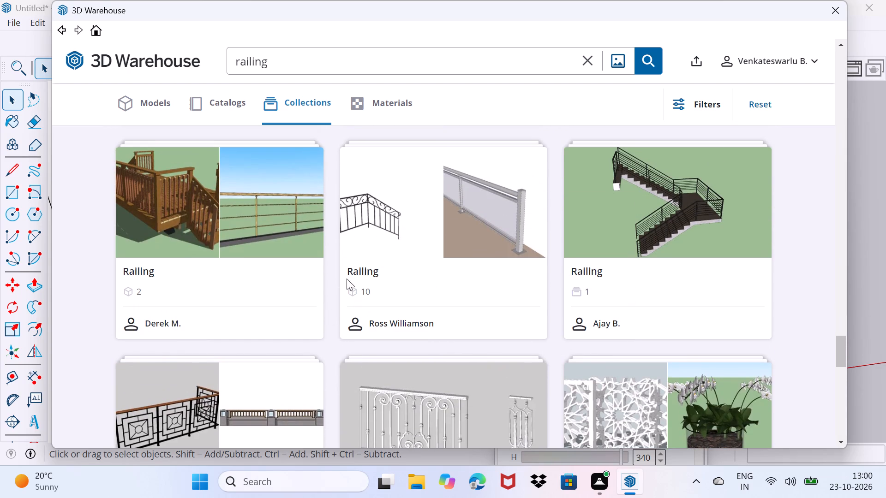
pyautogui.scroll(8, 323, 307)
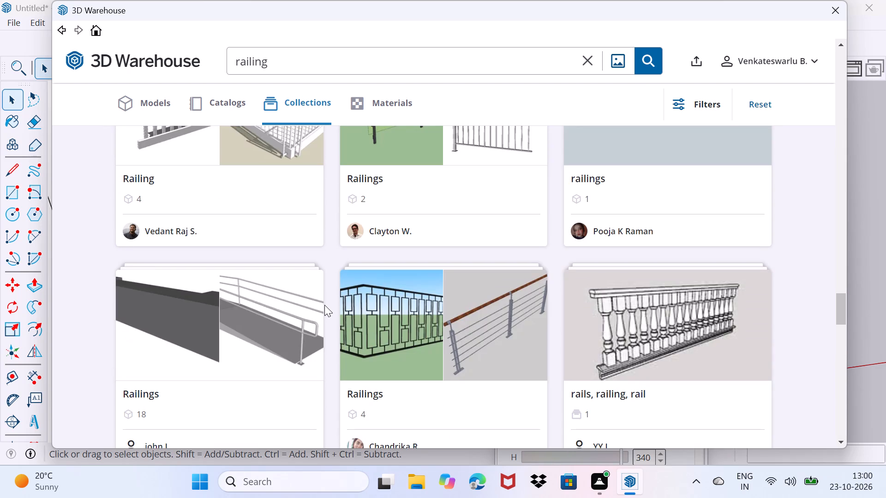
pyautogui.scroll(9, 324, 305)
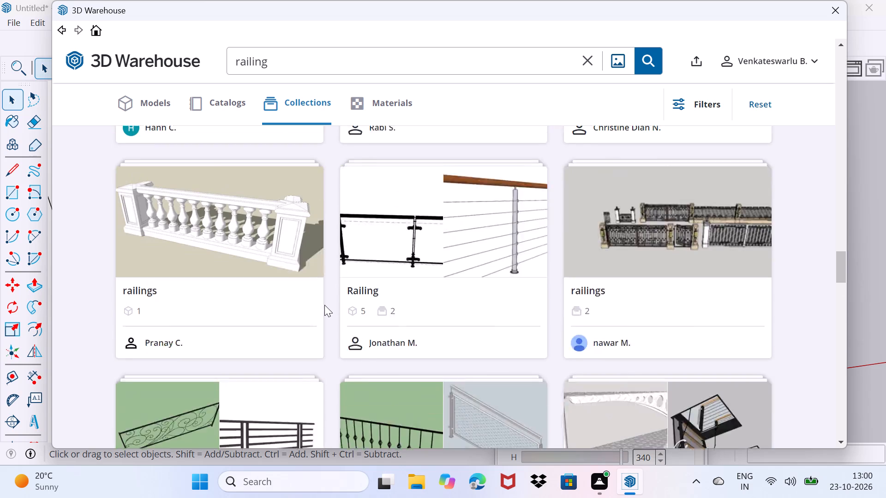
pyautogui.scroll(2, 324, 305)
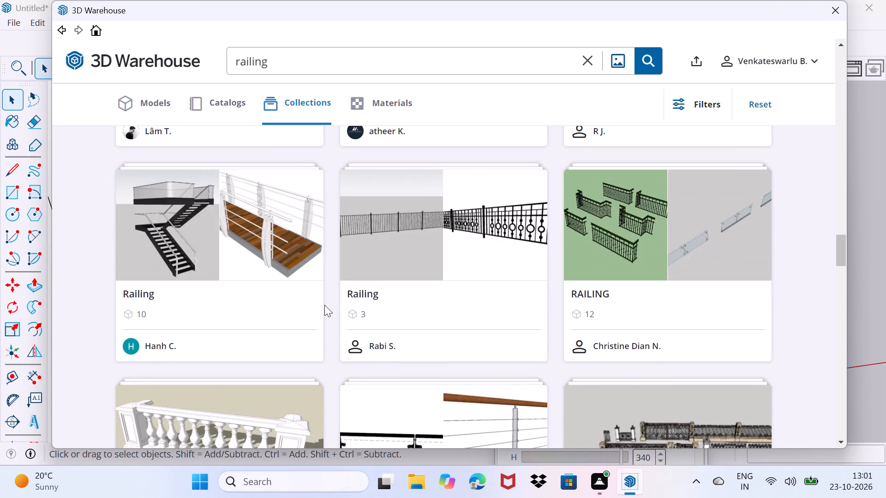
pyautogui.scroll(9, 324, 305)
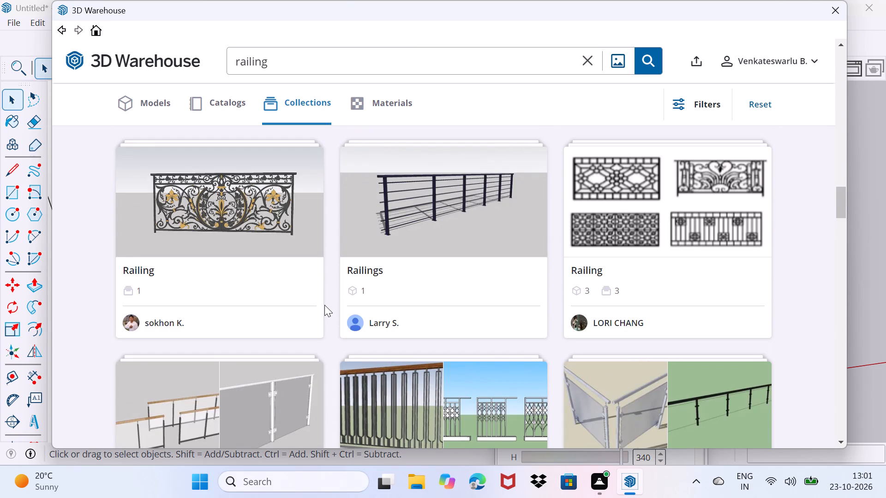
pyautogui.scroll(6, 327, 320)
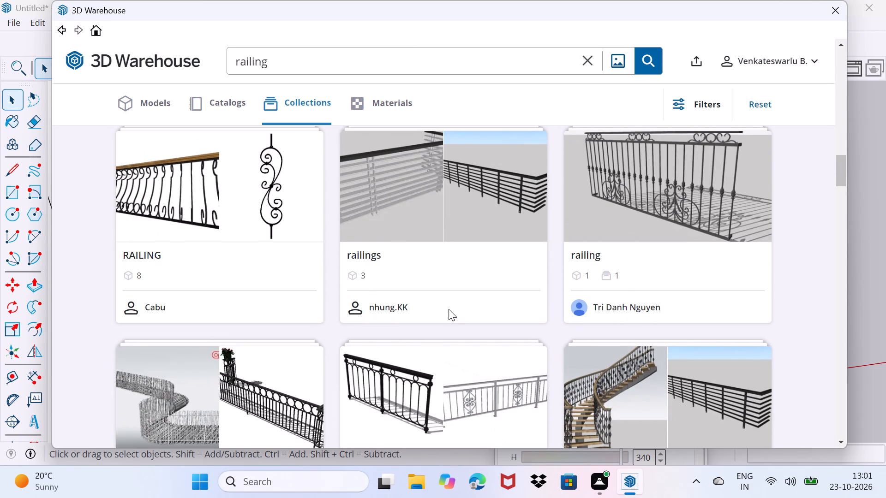
pyautogui.scroll(13, 449, 309)
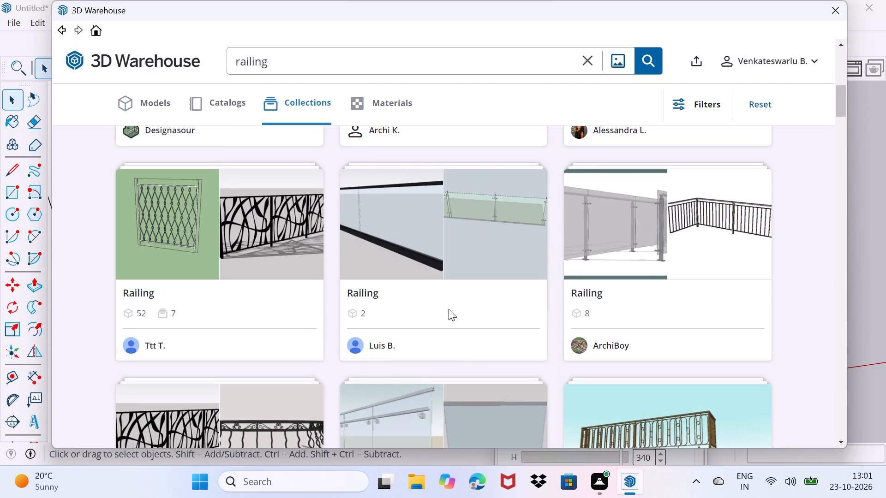
pyautogui.scroll(9, 449, 309)
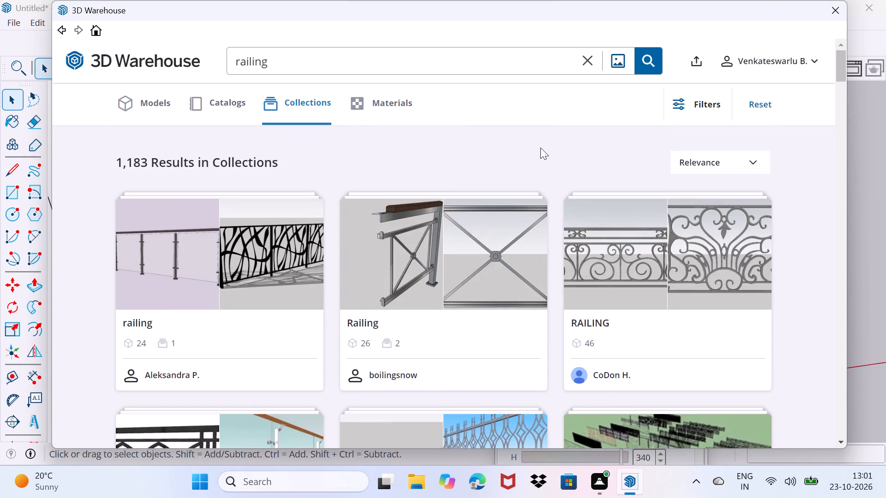
# Return to the railing model results and load the 50 KB black two-panel railing with horizontal bars directly into the model.
pyautogui.click(141, 95)
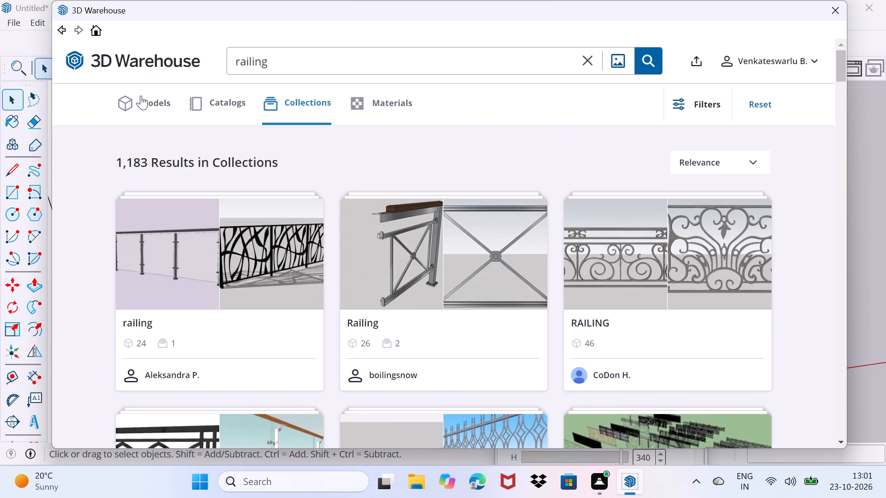
pyautogui.click(135, 111)
pyautogui.click(138, 104)
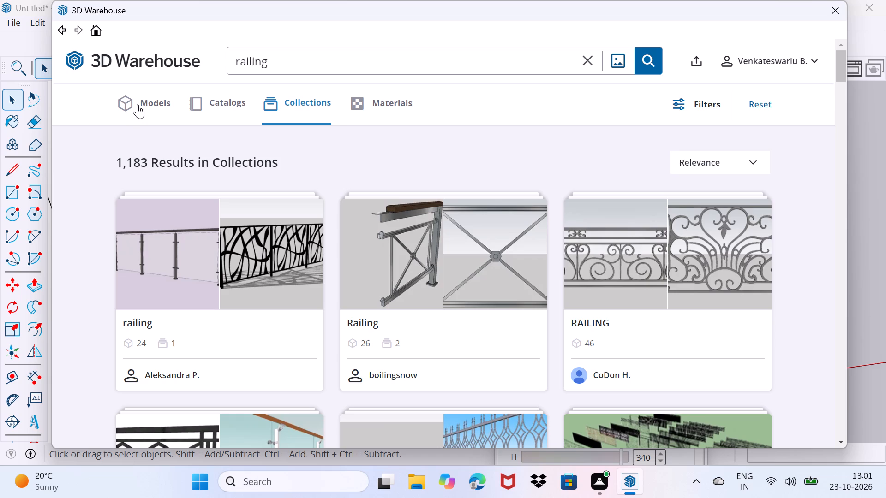
pyautogui.click(138, 107)
pyautogui.scroll(-2, 392, 332)
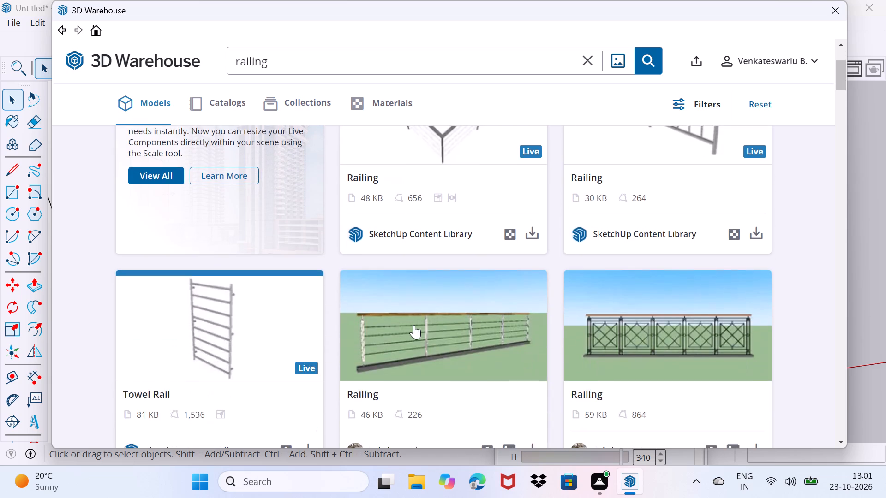
pyautogui.scroll(-5, 414, 326)
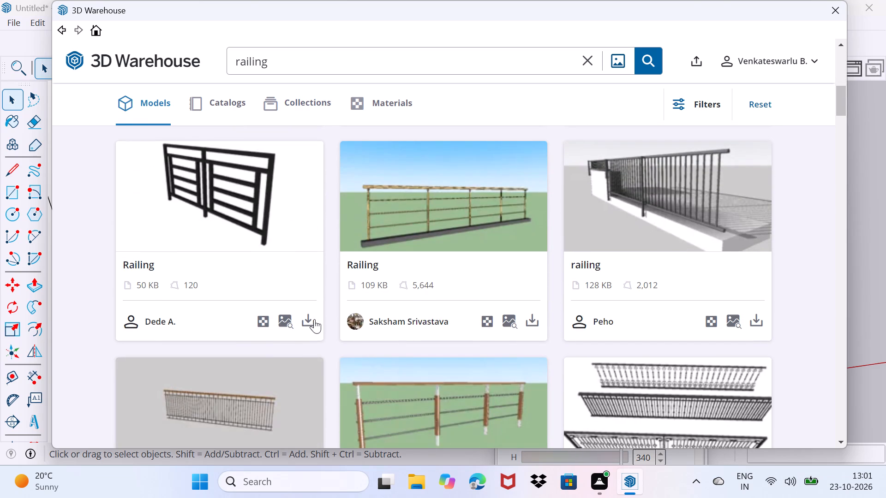
pyautogui.click(308, 317)
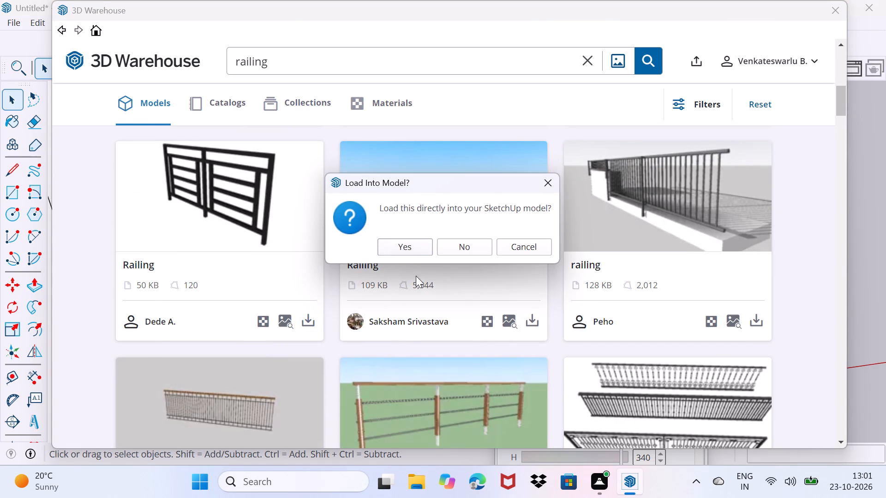
pyautogui.click(418, 242)
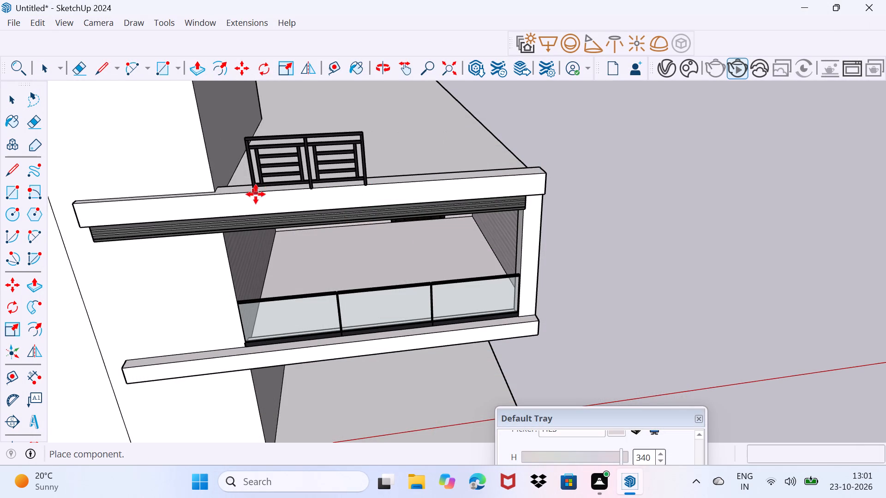
# Place the black railing on the upper balcony slab beside the wall and move it out towards the slab's front edge.
pyautogui.scroll(1, 208, 179)
pyautogui.moveTo(301, 205); pyautogui.dragTo(166, 252, button='middle')
pyautogui.scroll(3, 294, 165)
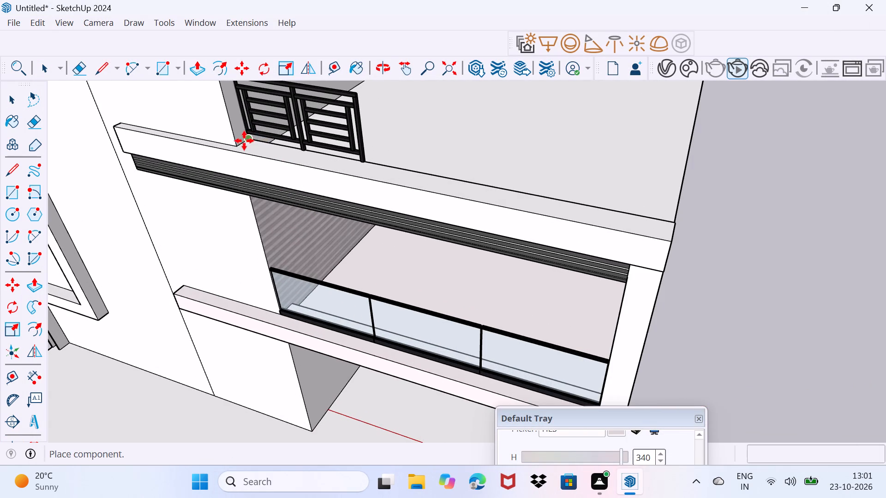
pyautogui.scroll(3, 243, 144)
pyautogui.click(243, 144)
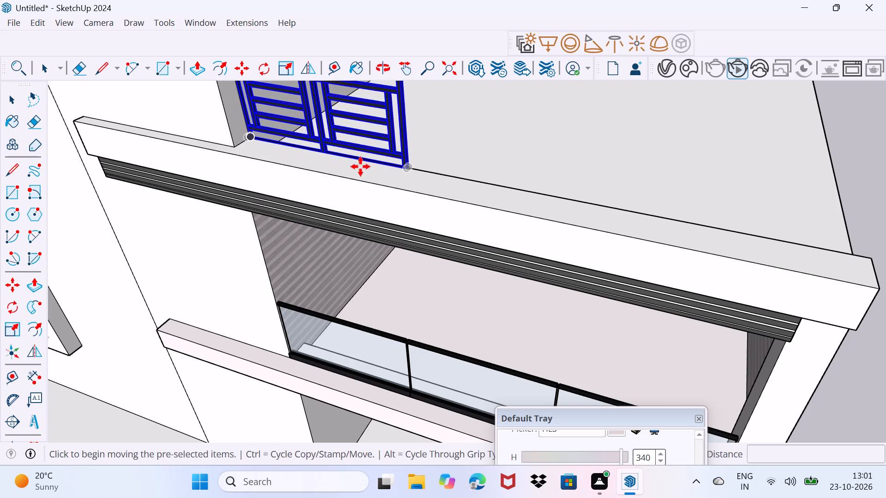
pyautogui.scroll(3, 269, 138)
pyautogui.click(245, 138)
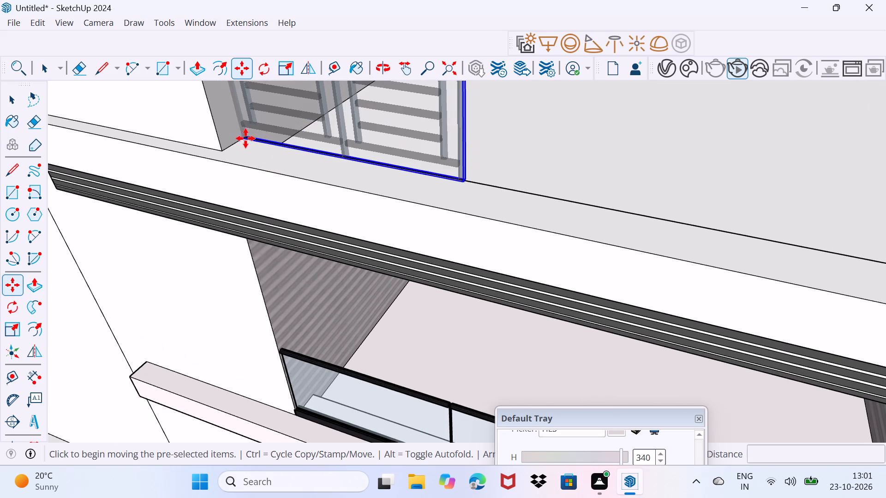
pyautogui.click(226, 154)
# Scale the railing lengthwise by about 3.1 so it spans the upper balcony from the wall to the slab's outer end.
pyautogui.moveTo(371, 173); pyautogui.dragTo(318, 187, button='middle')
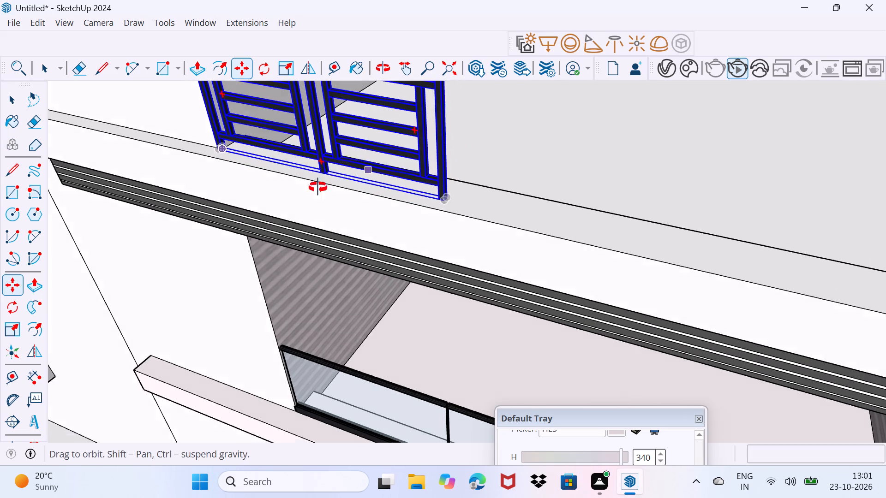
pyautogui.moveTo(318, 187); pyautogui.dragTo(269, 196, button='middle')
pyautogui.scroll(-1, 270, 196)
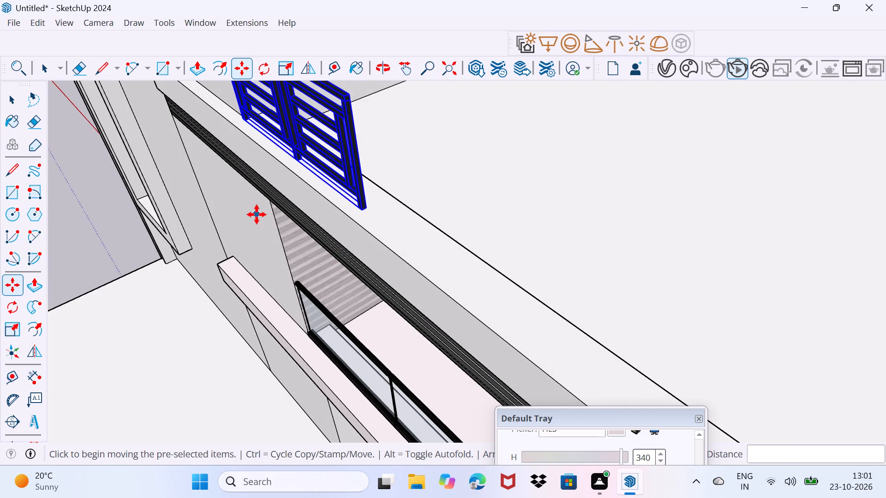
pyautogui.press('s')
pyautogui.scroll(3, 359, 166)
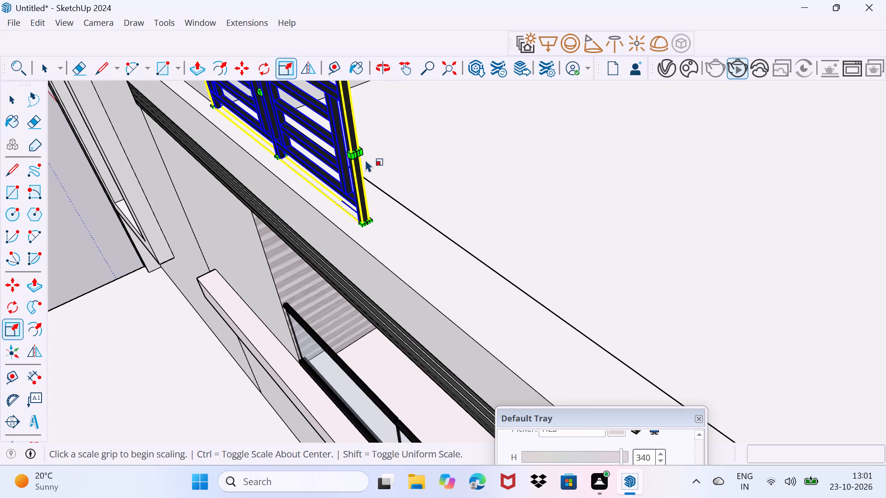
pyautogui.scroll(8, 357, 150)
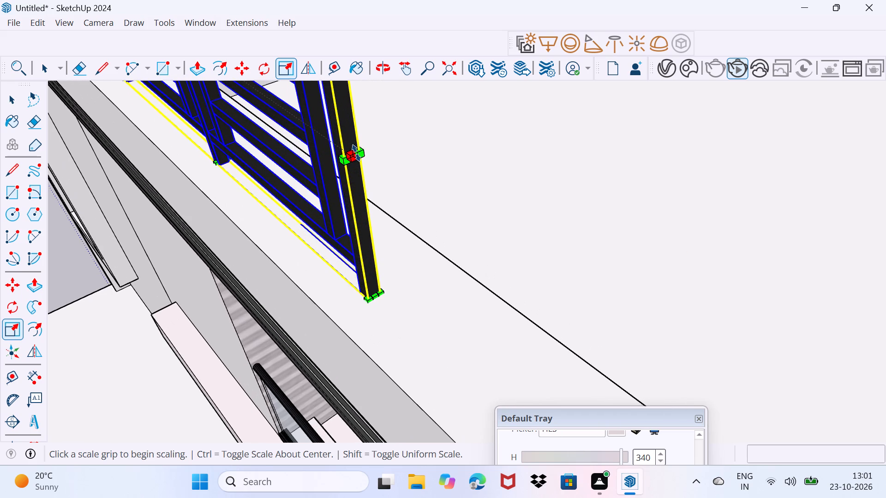
pyautogui.click(356, 153)
pyautogui.scroll(-12, 424, 186)
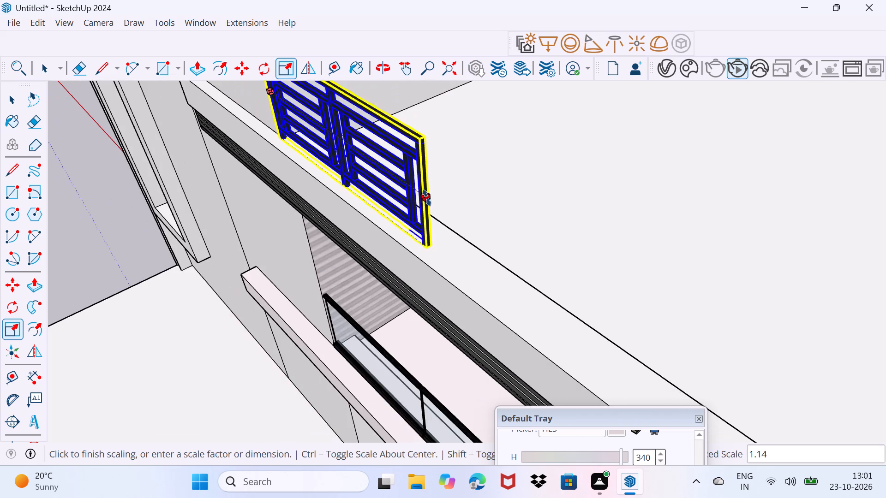
pyautogui.scroll(-7, 515, 267)
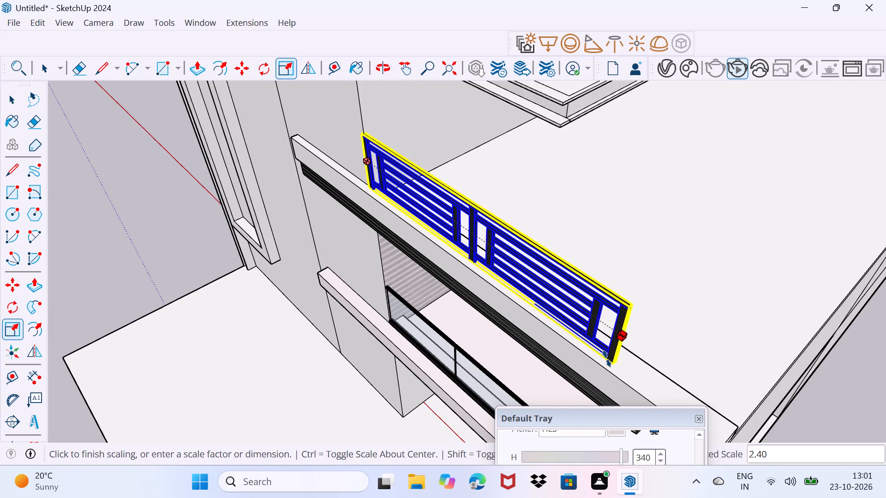
pyautogui.keyDown('shift'); pyautogui.moveTo(607, 359); pyautogui.dragTo(526, 278, button='middle'); pyautogui.keyUp('shift')
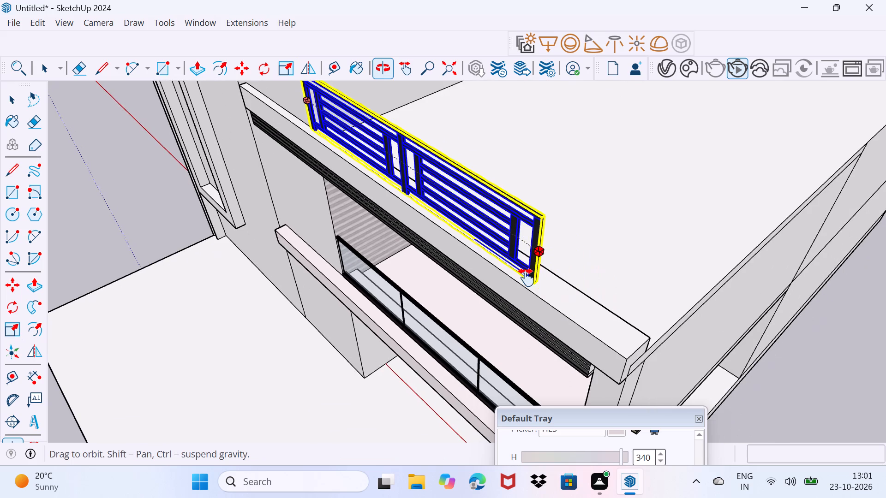
pyautogui.keyDown('shift'); pyautogui.moveTo(526, 278); pyautogui.dragTo(526, 278, button='middle'); pyautogui.keyUp('shift')
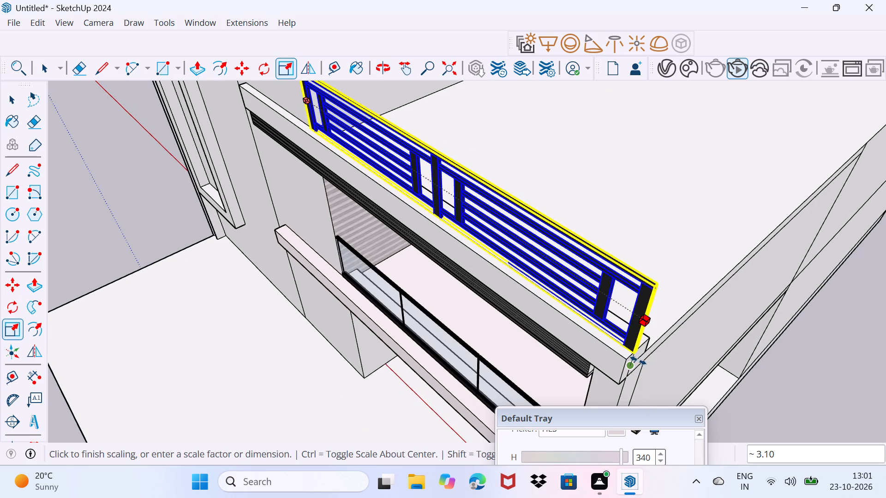
pyautogui.click(638, 361)
pyautogui.press('space')
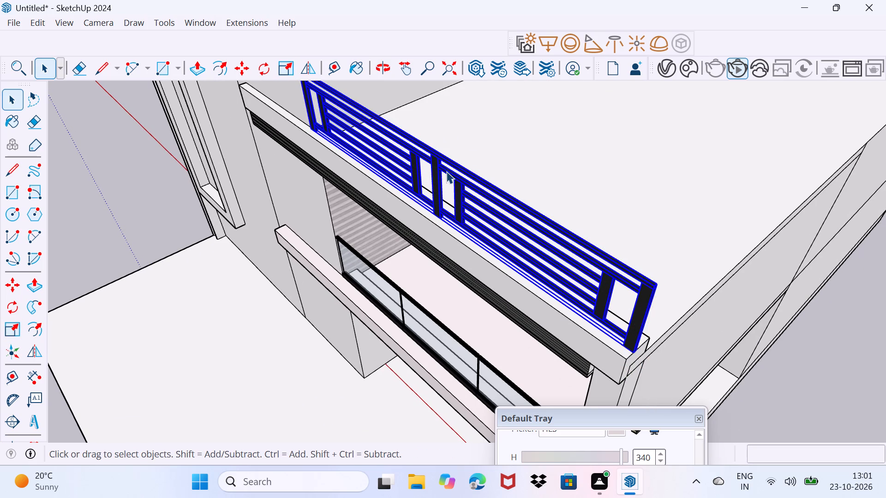
# Scale the railing's height by about 1.06 from its top edge and deselect it.
pyautogui.press('s')
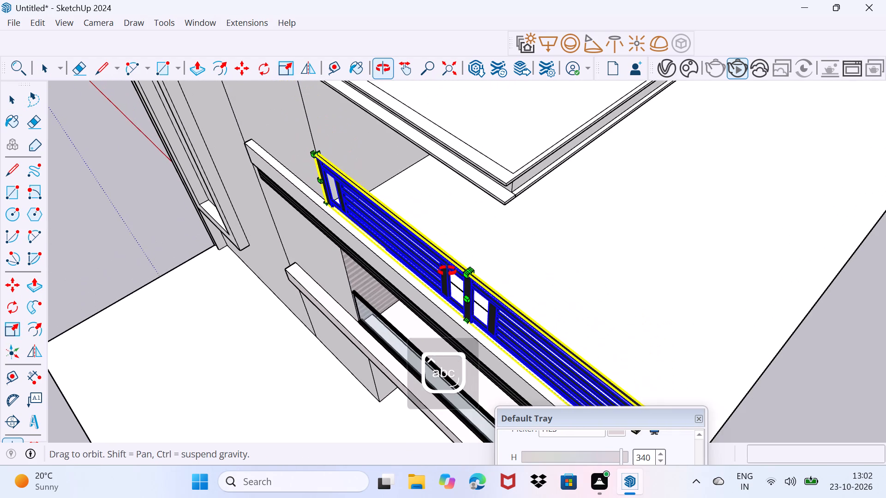
pyautogui.scroll(12, 321, 145)
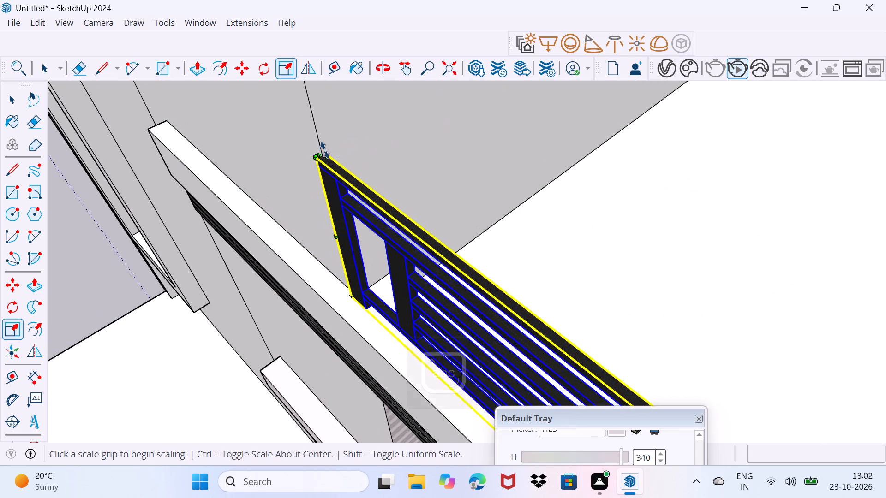
pyautogui.scroll(4, 321, 150)
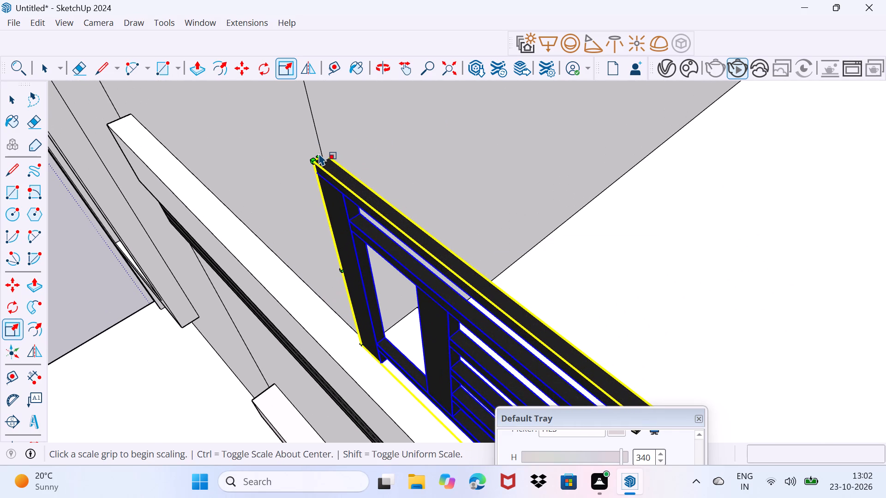
pyautogui.scroll(15, 318, 159)
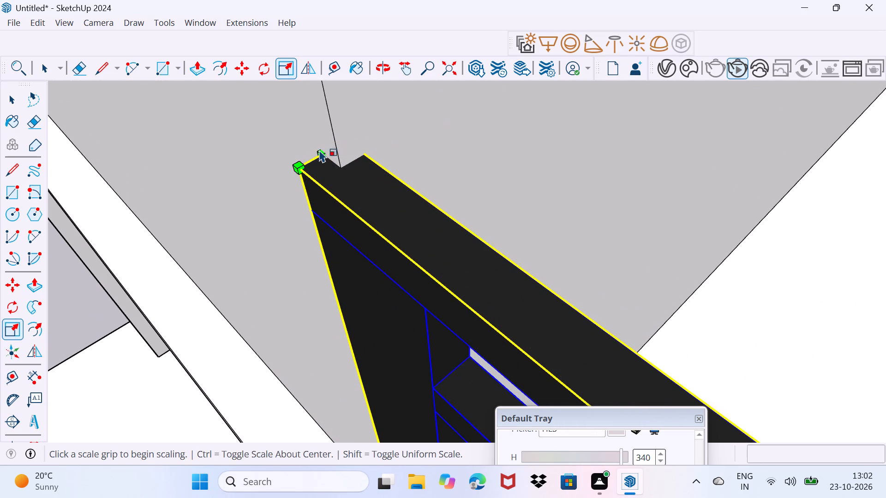
pyautogui.moveTo(319, 151); pyautogui.dragTo(340, 170)
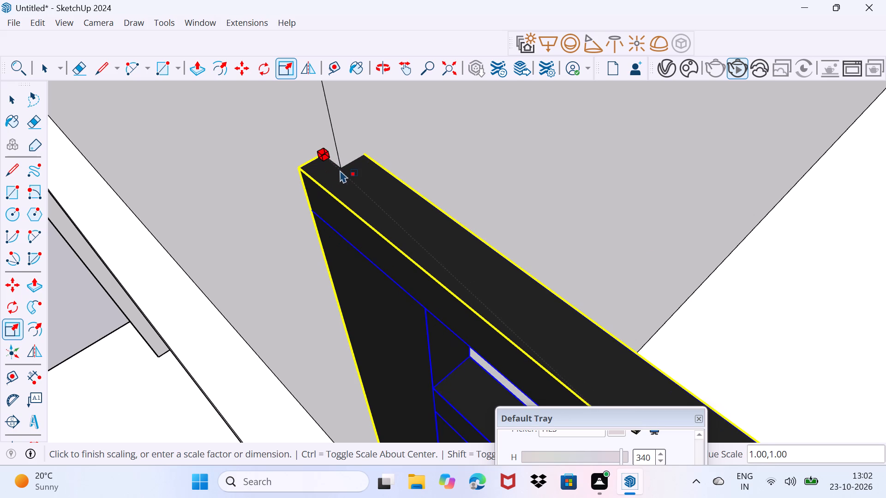
pyautogui.moveTo(340, 170); pyautogui.dragTo(347, 175)
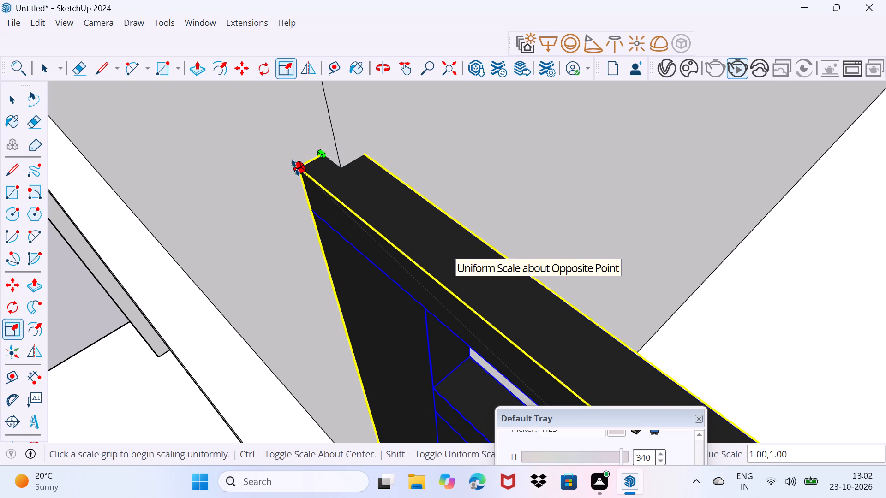
pyautogui.moveTo(296, 168); pyautogui.dragTo(328, 181)
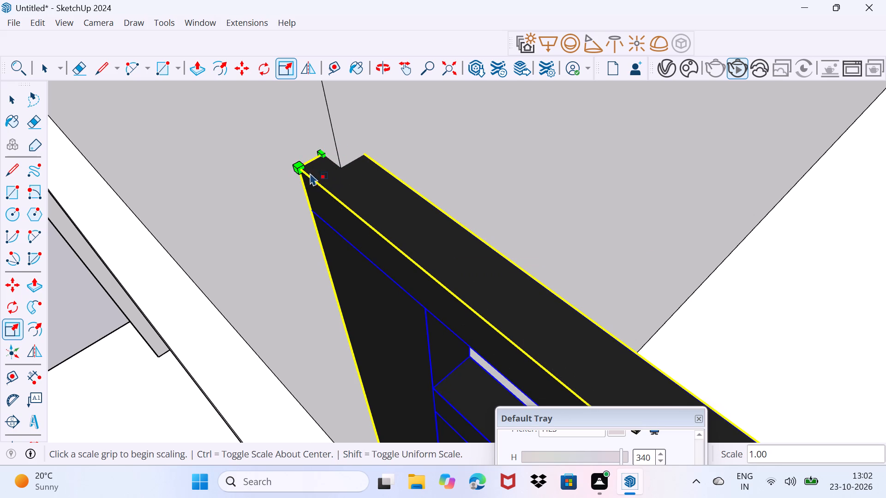
pyautogui.moveTo(326, 152); pyautogui.dragTo(333, 95)
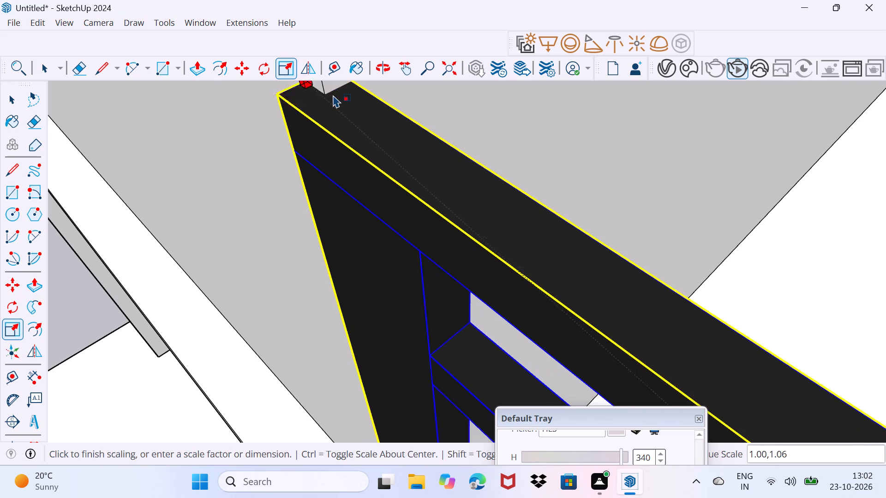
pyautogui.moveTo(333, 95); pyautogui.dragTo(332, 94)
pyautogui.scroll(-4, 318, 102)
pyautogui.scroll(-4, 325, 177)
pyautogui.scroll(-7, 342, 228)
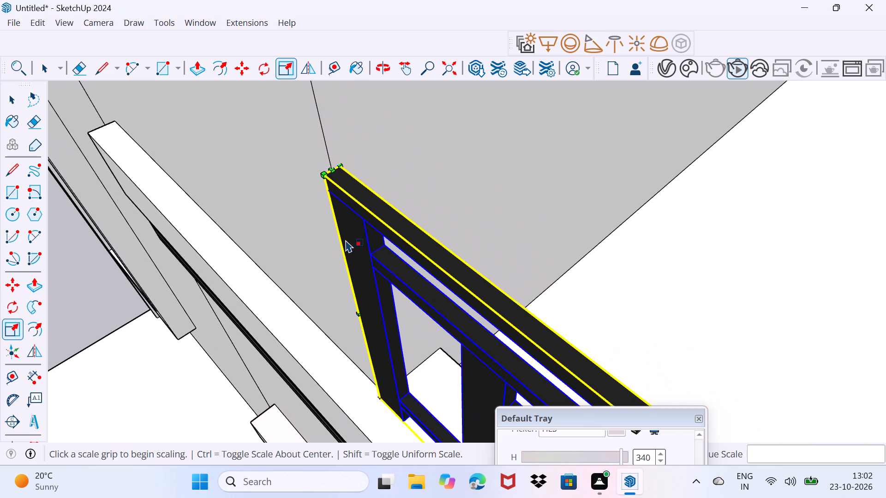
pyautogui.scroll(-8, 346, 240)
pyautogui.press('space')
pyautogui.moveTo(494, 318); pyautogui.dragTo(519, 231)
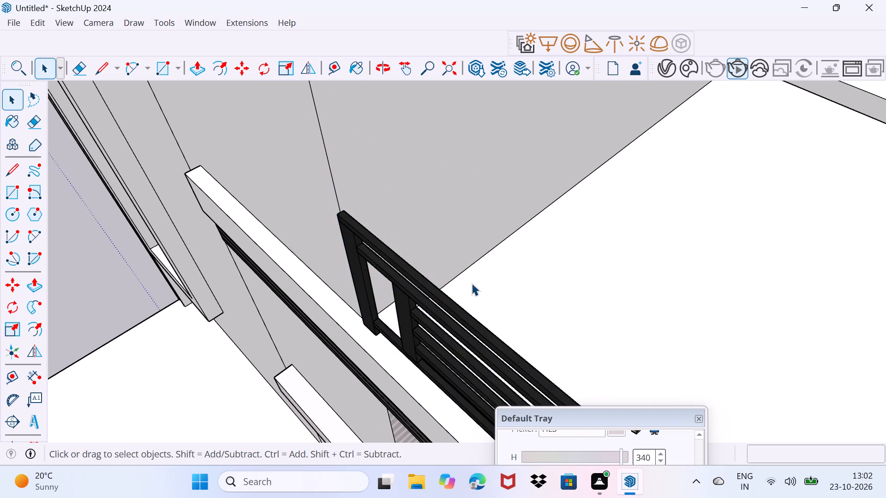
# Draw a rectangle about 1' by 20' 2 7/8" on the ground-floor slab, along its open side from the rear wall's corner.
pyautogui.scroll(-9, 468, 304)
pyautogui.moveTo(486, 372); pyautogui.dragTo(563, 235, button='middle')
pyautogui.scroll(-7, 560, 243)
pyautogui.moveTo(746, 338); pyautogui.dragTo(601, 335, button='middle')
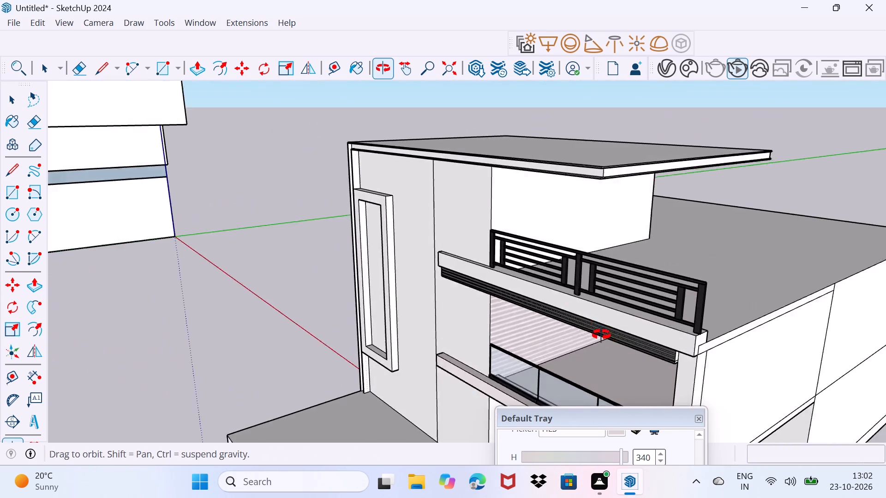
pyautogui.moveTo(601, 335); pyautogui.dragTo(665, 263, button='middle')
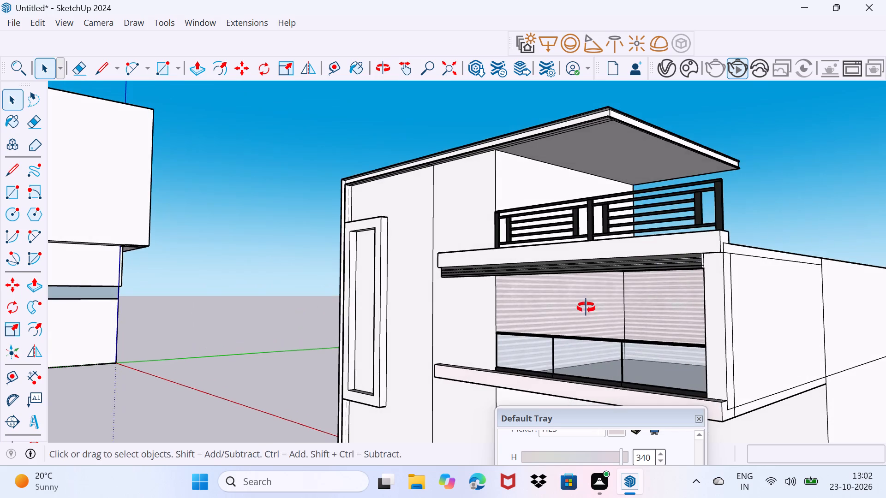
pyautogui.moveTo(586, 308); pyautogui.dragTo(723, 298, button='middle')
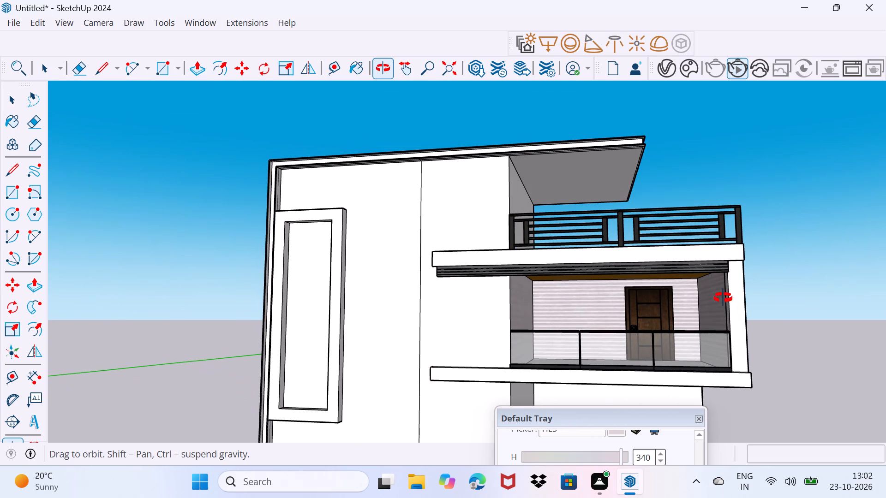
pyautogui.moveTo(723, 298); pyautogui.dragTo(386, 204, button='middle')
pyautogui.scroll(3, 380, 387)
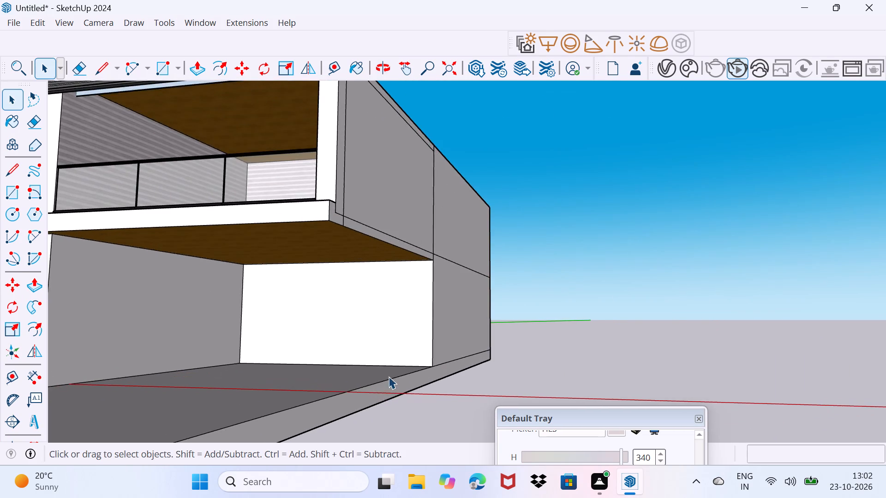
pyautogui.moveTo(389, 378); pyautogui.dragTo(381, 409, button='middle')
pyautogui.press('r')
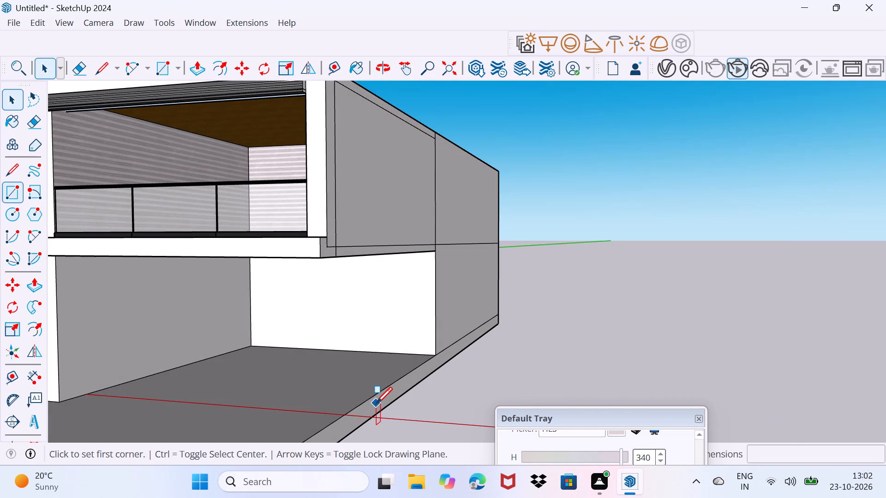
pyautogui.click(433, 356)
pyautogui.scroll(-2, 281, 427)
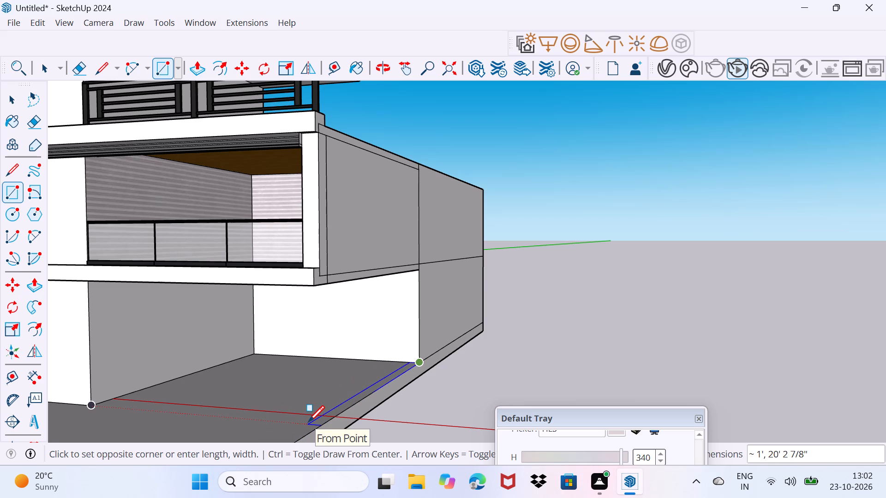
pyautogui.click(308, 421)
pyautogui.scroll(2, 328, 421)
pyautogui.press('space')
pyautogui.press('space')
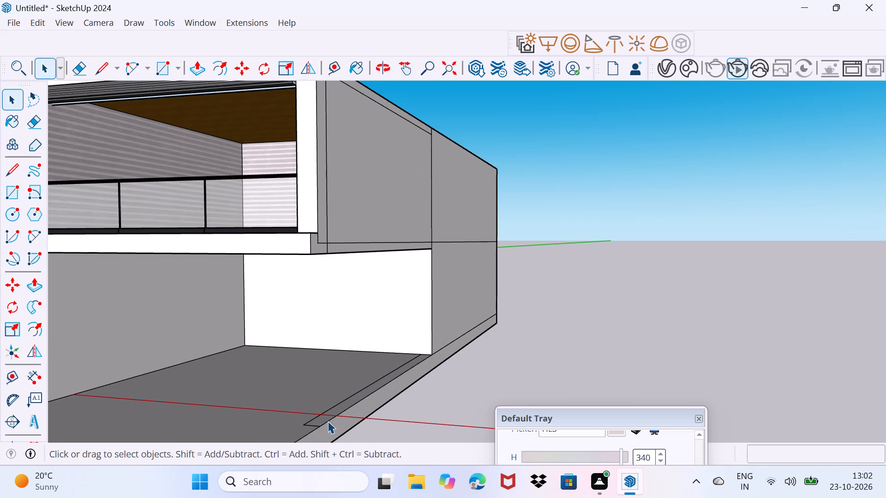
# Push/Pull the floor strip up 9' 5" to the underside of the balcony slab to form the ground-floor side wall.
pyautogui.click(329, 416)
pyautogui.press('p')
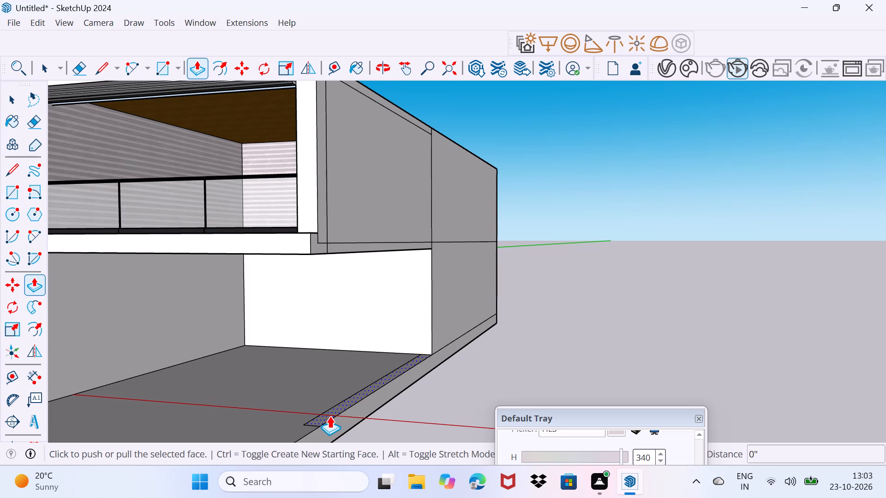
pyautogui.click(329, 416)
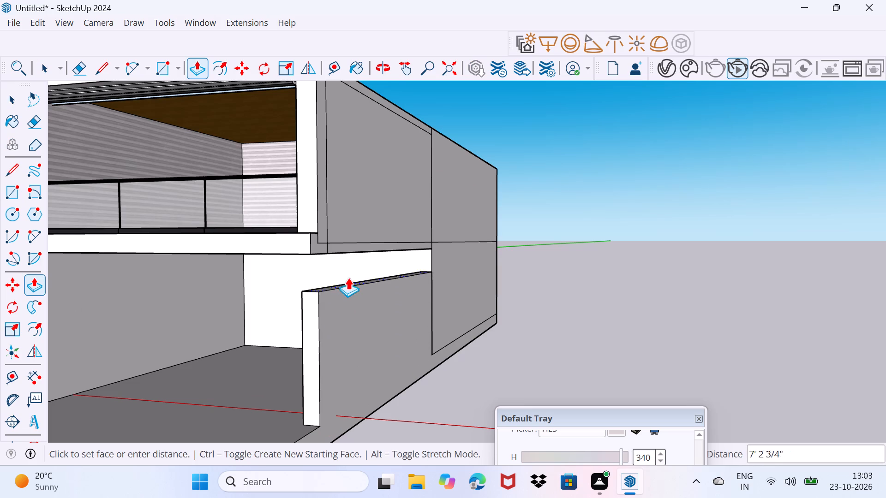
pyautogui.click(341, 251)
pyautogui.scroll(1, 323, 285)
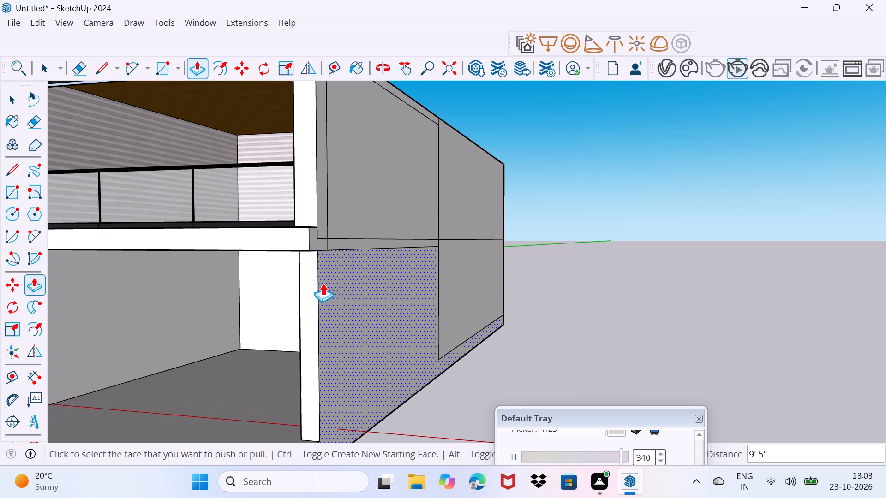
pyautogui.press('space')
pyautogui.moveTo(227, 337); pyautogui.dragTo(329, 340, button='middle')
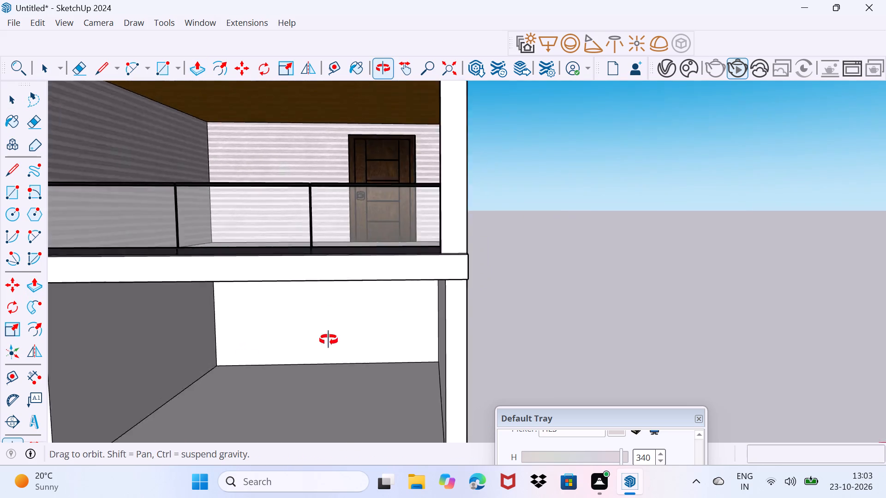
pyautogui.moveTo(329, 340); pyautogui.dragTo(348, 330, button='middle')
pyautogui.scroll(-1, 348, 330)
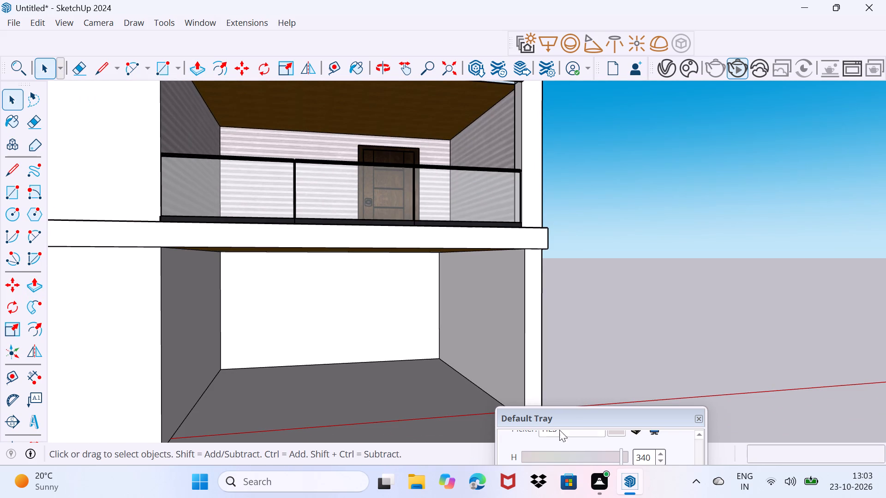
# Paint the rear wall and both side walls of the ground-floor recess with Blinds Cellular White.
pyautogui.moveTo(566, 421); pyautogui.dragTo(627, 268)
pyautogui.scroll(3, 627, 358)
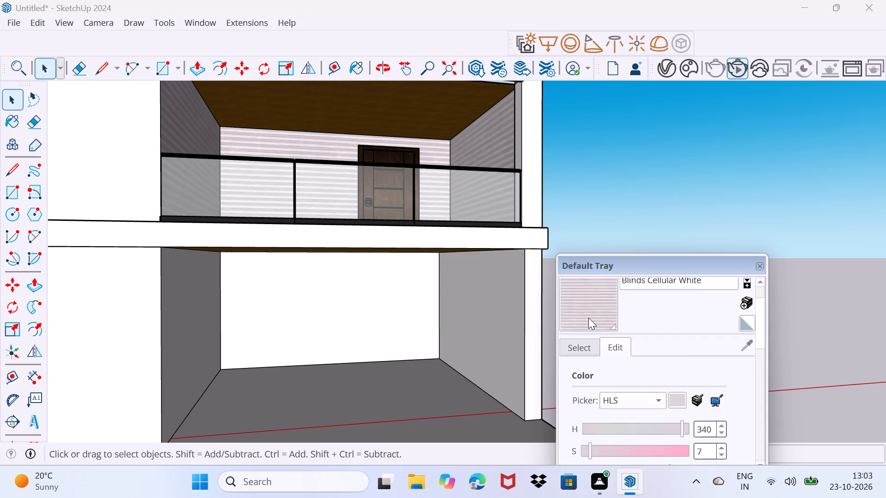
pyautogui.click(588, 317)
pyautogui.click(480, 337)
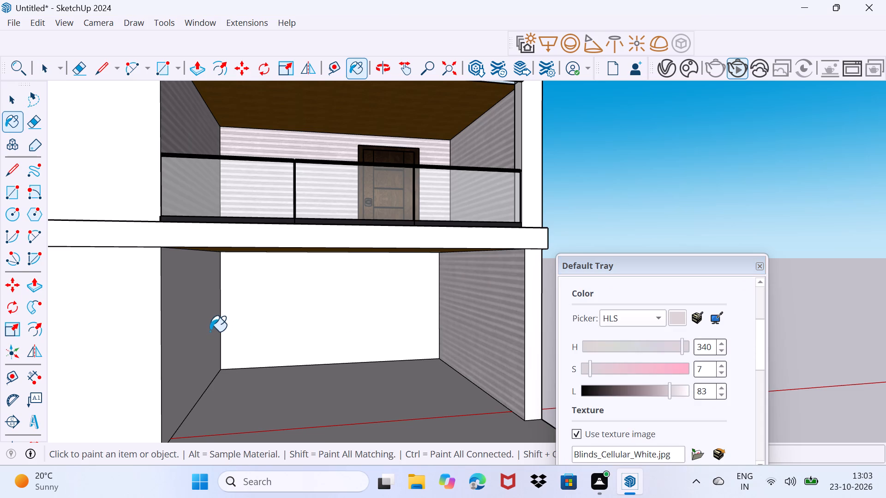
pyautogui.click(210, 332)
pyautogui.click(303, 307)
# Paint the narrow front band running up the house's outer side and along the roof edge dark gray from Colors-Named.
pyautogui.scroll(3, 333, 325)
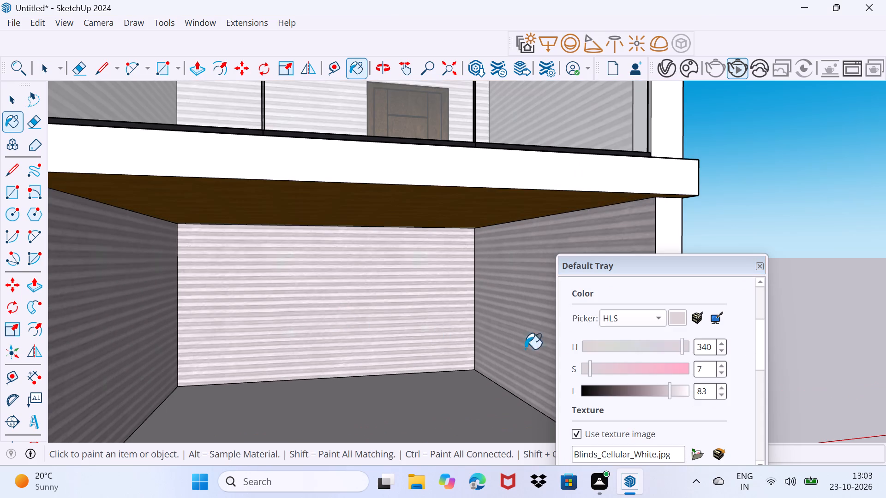
pyautogui.moveTo(680, 269); pyautogui.dragTo(678, 414)
pyautogui.scroll(-5, 398, 288)
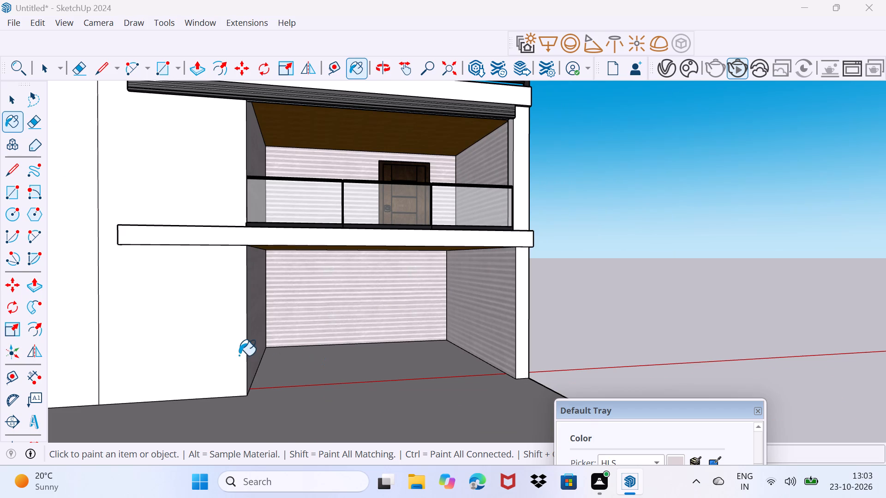
pyautogui.moveTo(239, 356); pyautogui.dragTo(273, 434, button='middle')
pyautogui.scroll(-1, 242, 363)
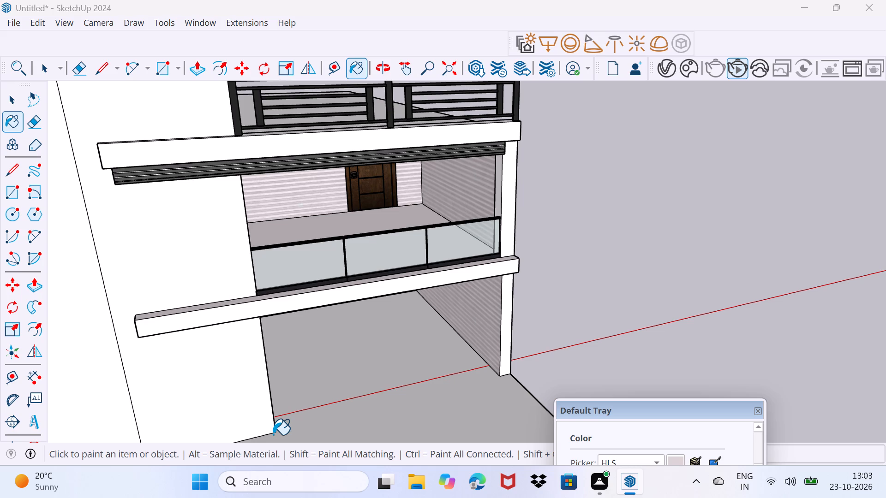
pyautogui.scroll(-1, 239, 449)
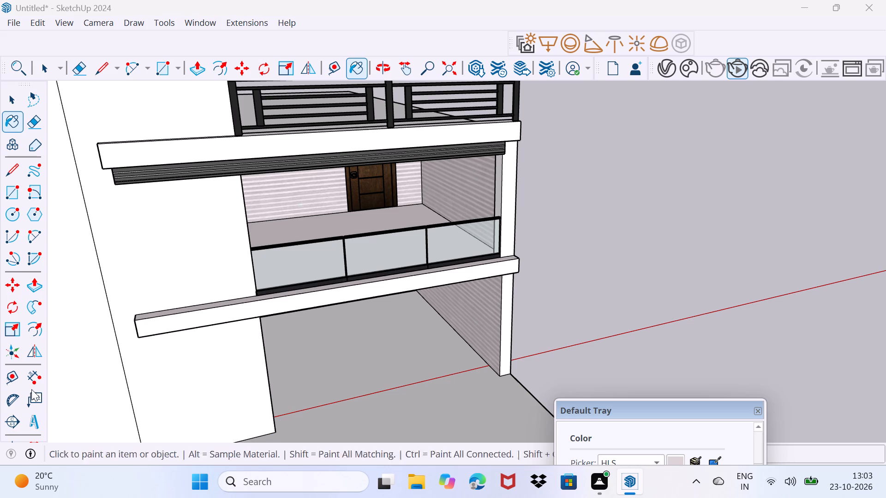
pyautogui.scroll(-2, 406, 380)
pyautogui.scroll(-2, 330, 367)
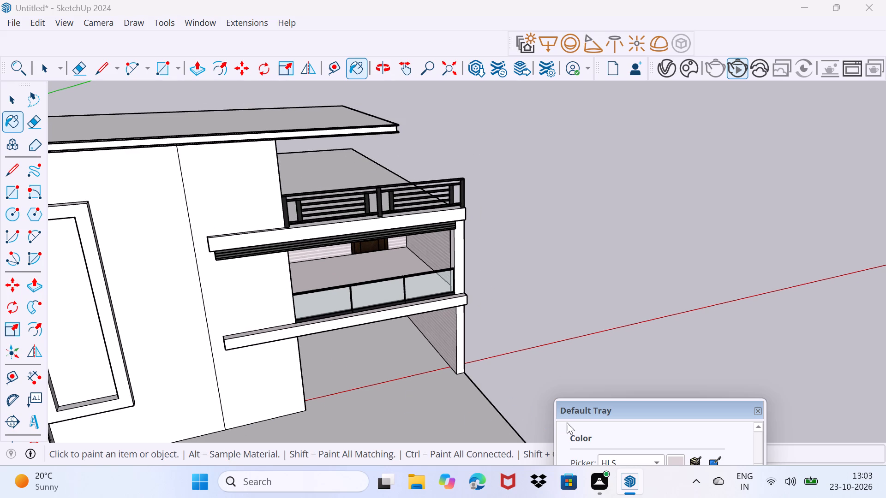
pyautogui.moveTo(594, 411); pyautogui.dragTo(567, 294)
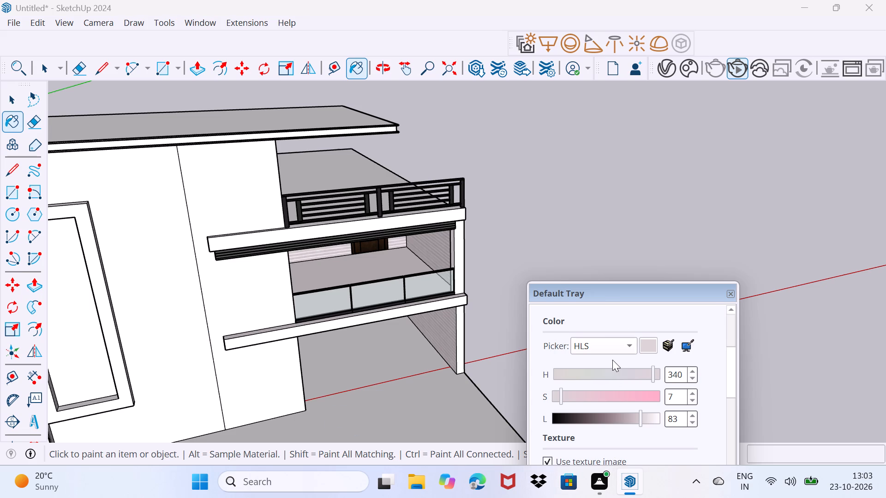
pyautogui.scroll(4, 612, 360)
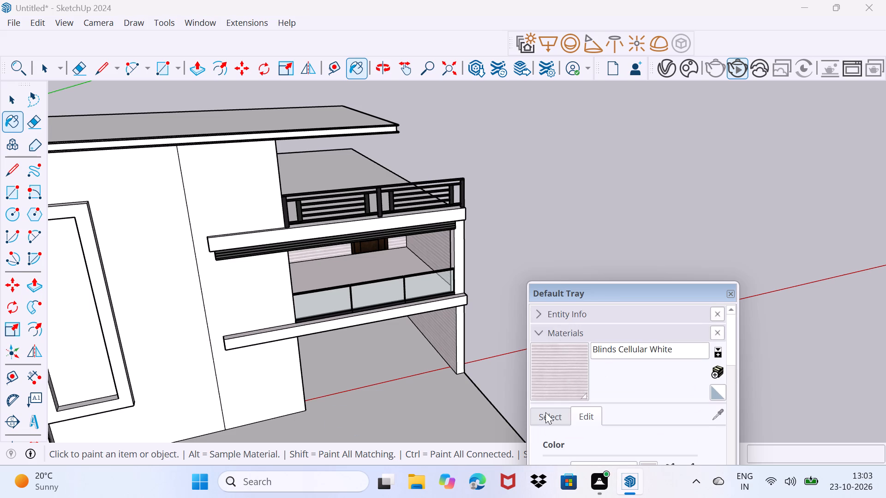
pyautogui.click(545, 412)
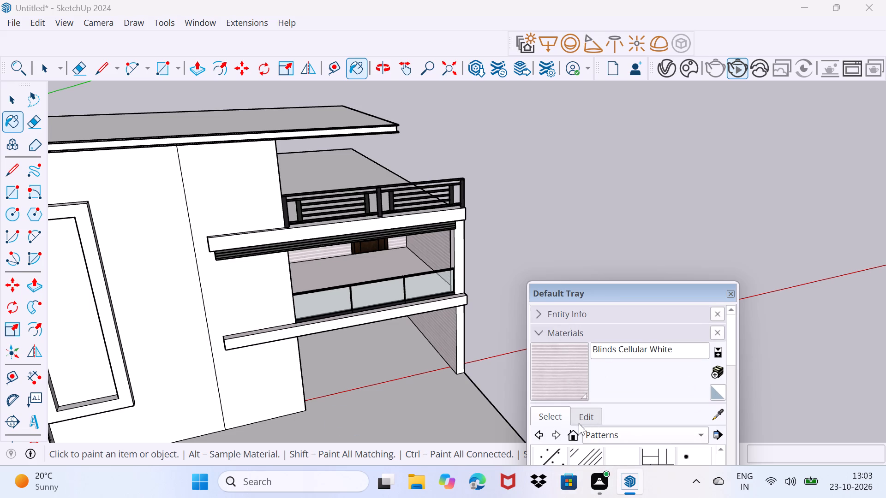
pyautogui.click(613, 437)
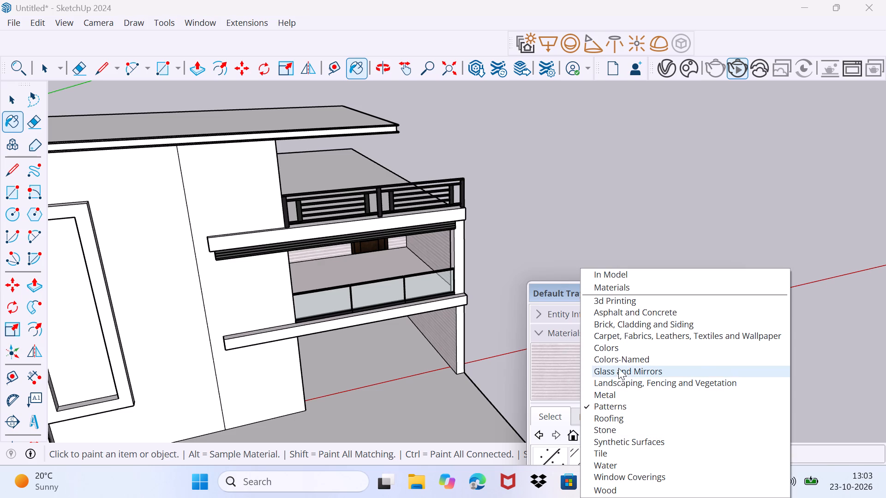
pyautogui.click(619, 364)
pyautogui.scroll(-3, 594, 434)
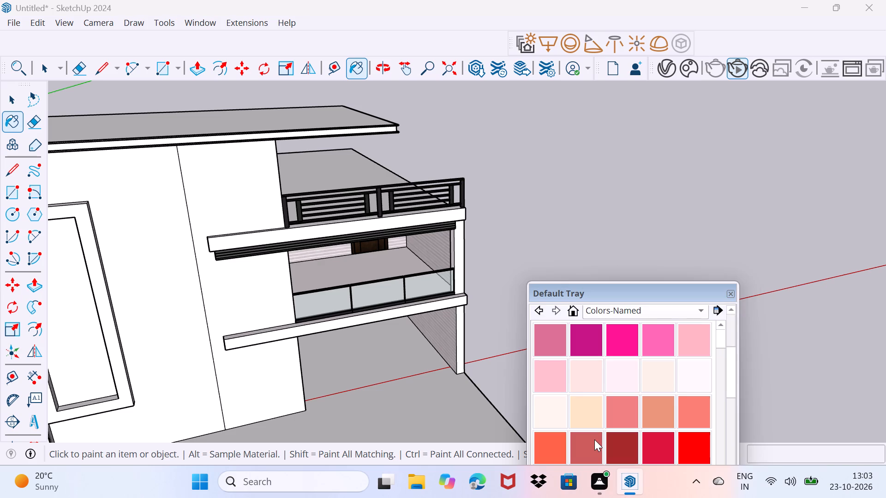
pyautogui.scroll(-18, 594, 439)
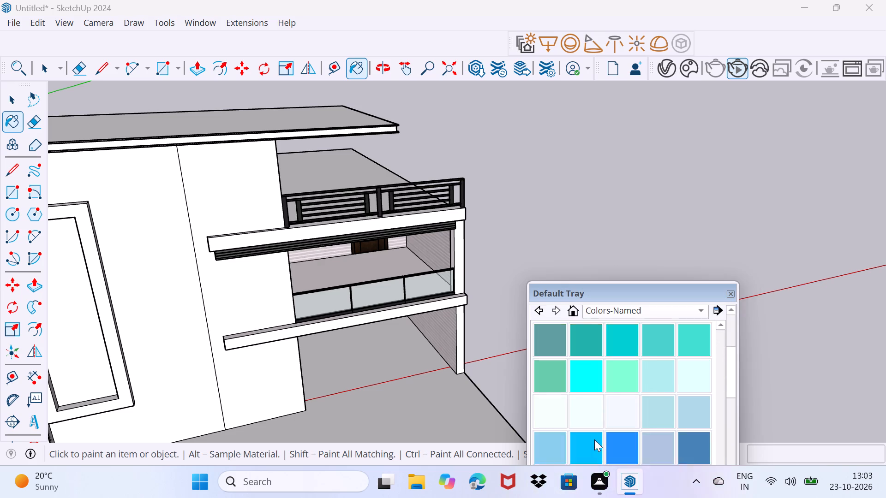
pyautogui.scroll(-7, 594, 439)
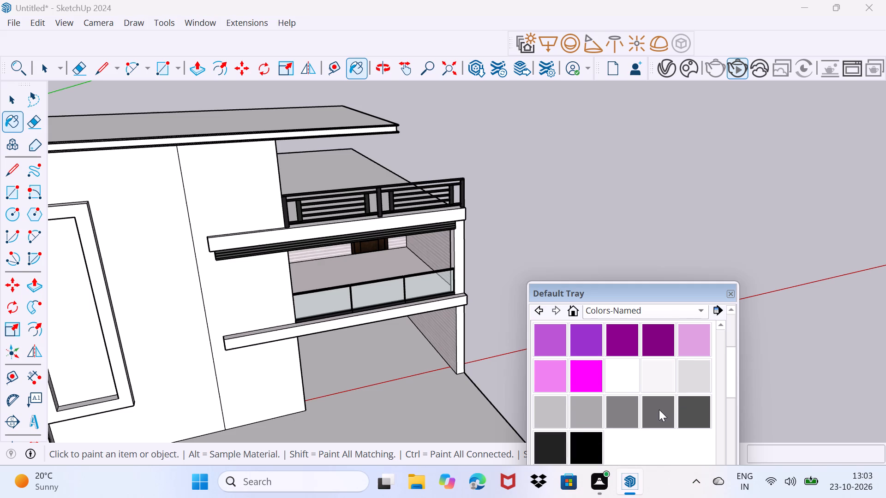
pyautogui.click(659, 409)
pyautogui.moveTo(156, 387); pyautogui.dragTo(179, 384, button='middle')
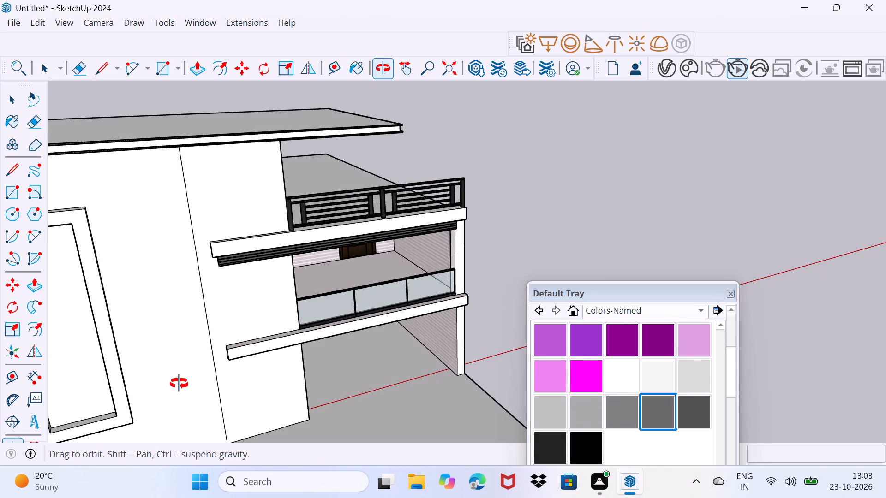
pyautogui.moveTo(179, 384); pyautogui.dragTo(372, 312, button='middle')
pyautogui.scroll(-1, 365, 315)
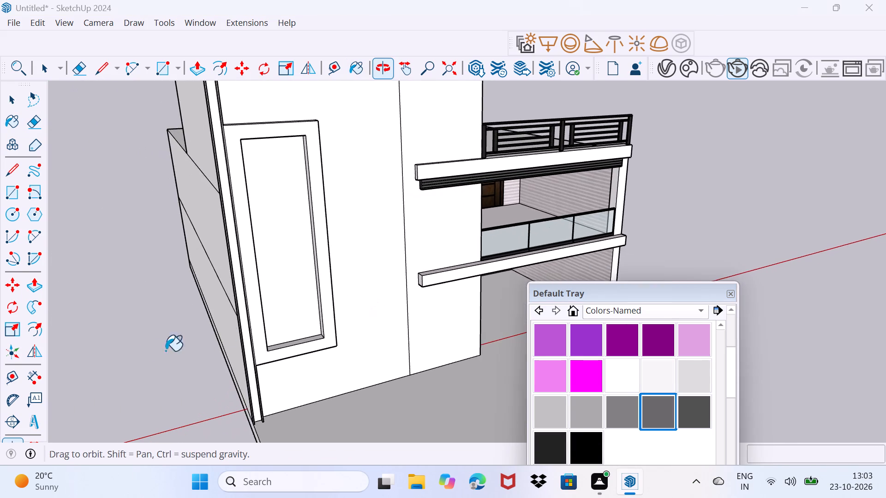
pyautogui.scroll(2, 23, 366)
pyautogui.scroll(6, 275, 397)
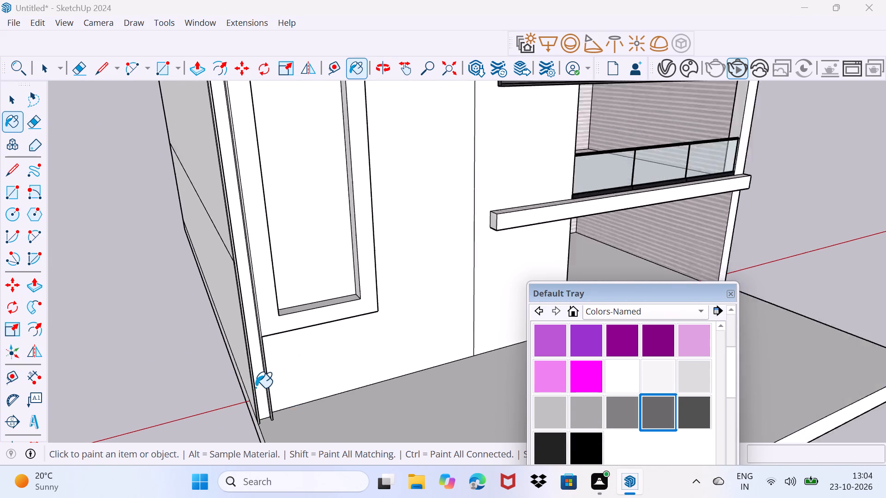
pyautogui.scroll(6, 256, 388)
pyautogui.click(258, 381)
# Paint the edge band on the roof slab's balcony side with the same dark gray.
pyautogui.scroll(-8, 267, 373)
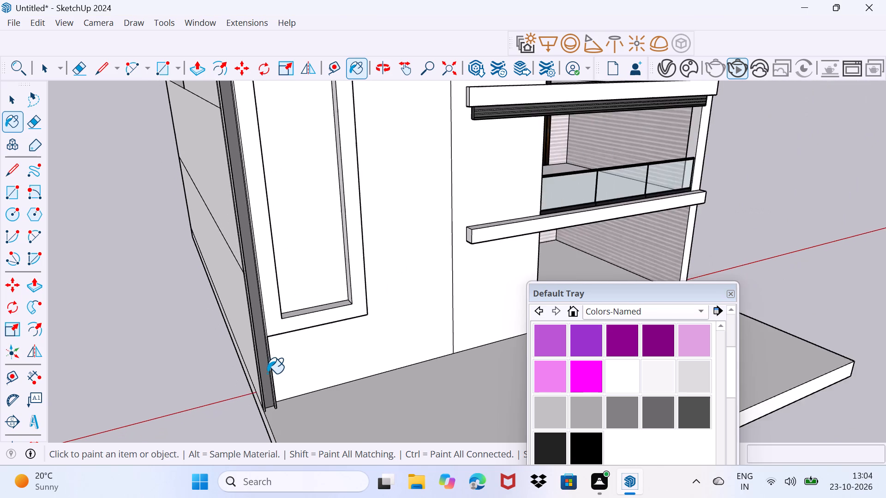
pyautogui.scroll(-4, 267, 373)
pyautogui.scroll(-2, 278, 273)
pyautogui.moveTo(363, 287); pyautogui.dragTo(205, 307, button='middle')
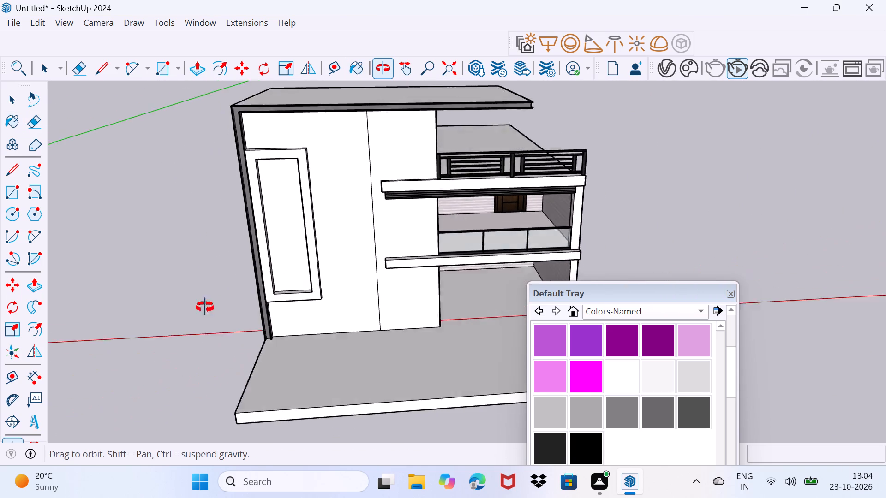
pyautogui.moveTo(205, 307); pyautogui.dragTo(44, 314, button='middle')
pyautogui.scroll(1, 446, 276)
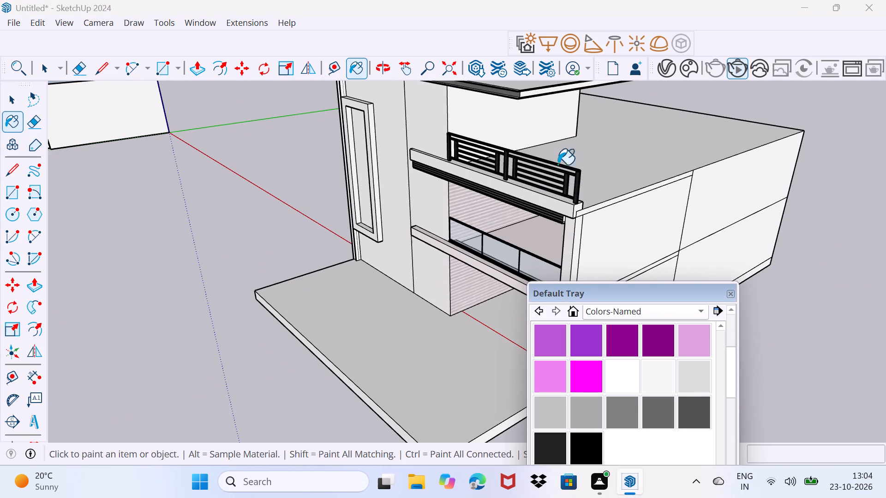
pyautogui.scroll(1, 555, 144)
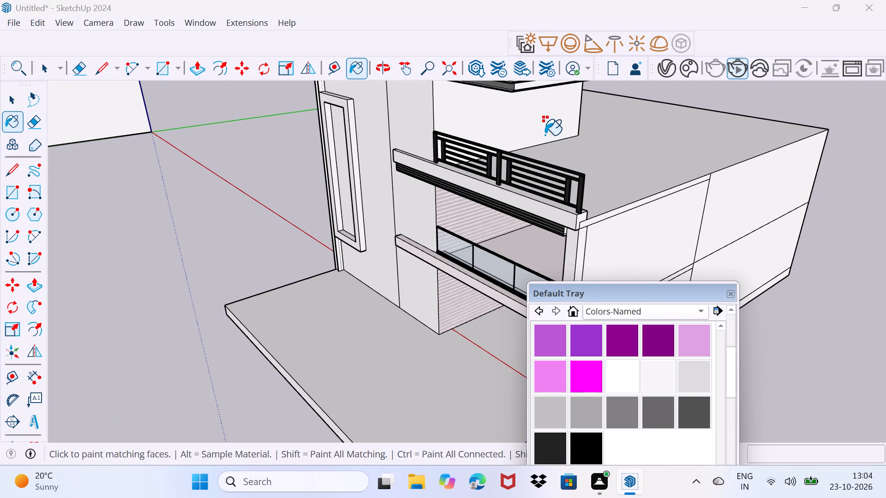
pyautogui.keyDown('shift'); pyautogui.moveTo(541, 140); pyautogui.dragTo(463, 255, button='middle'); pyautogui.keyUp('shift')
pyautogui.scroll(10, 488, 212)
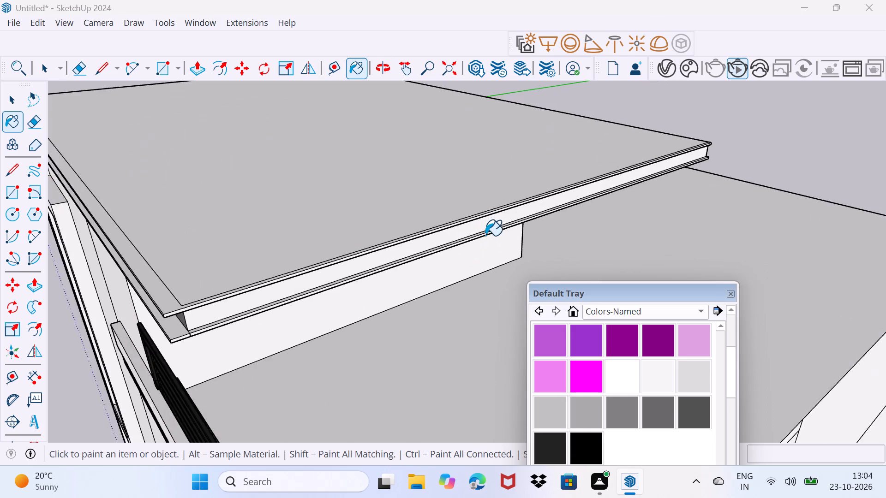
pyautogui.scroll(2, 485, 236)
pyautogui.moveTo(475, 223); pyautogui.dragTo(475, 195, button='middle')
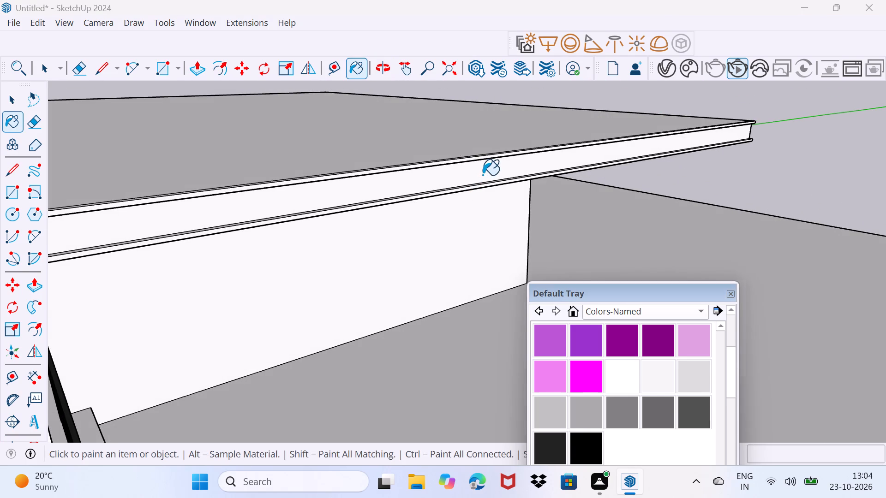
pyautogui.click(483, 175)
# Paint the front wall strip beside the balconies with the near-black granite texture from the Stone materials.
pyautogui.scroll(-7, 467, 182)
pyautogui.moveTo(311, 250); pyautogui.dragTo(433, 252, button='middle')
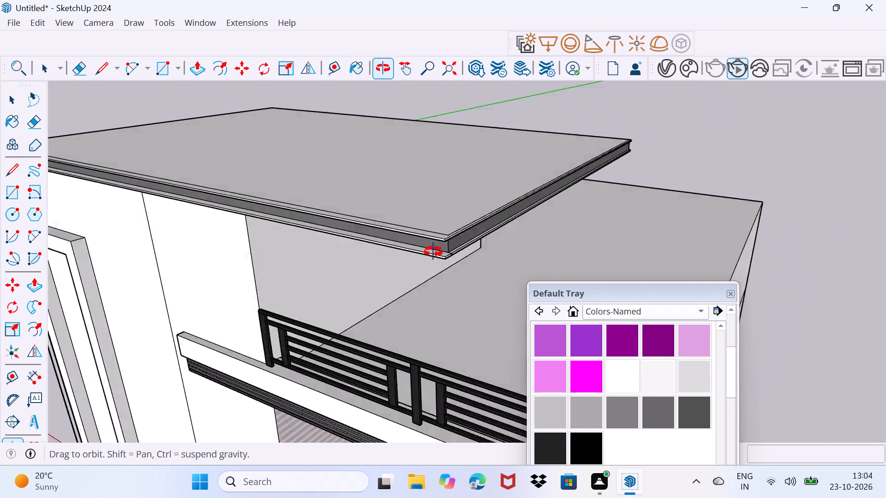
pyautogui.moveTo(433, 252); pyautogui.dragTo(445, 238, button='middle')
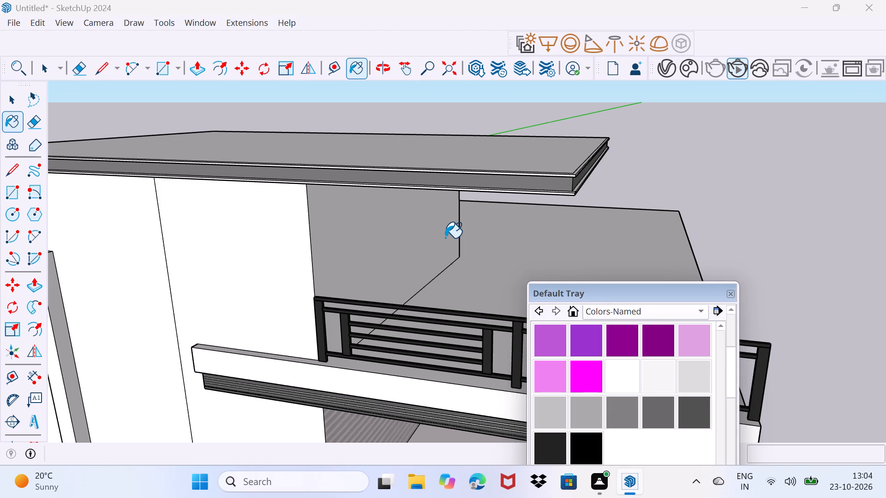
pyautogui.click(628, 311)
pyautogui.click(625, 379)
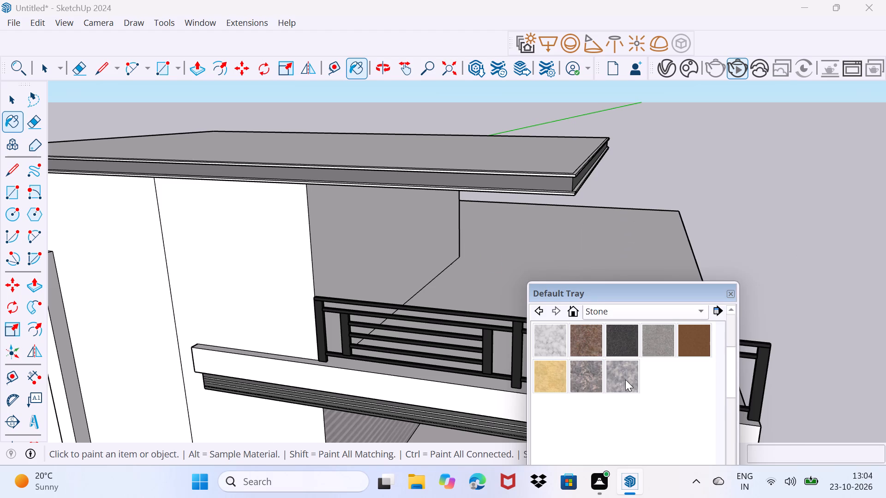
pyautogui.click(631, 349)
pyautogui.click(299, 299)
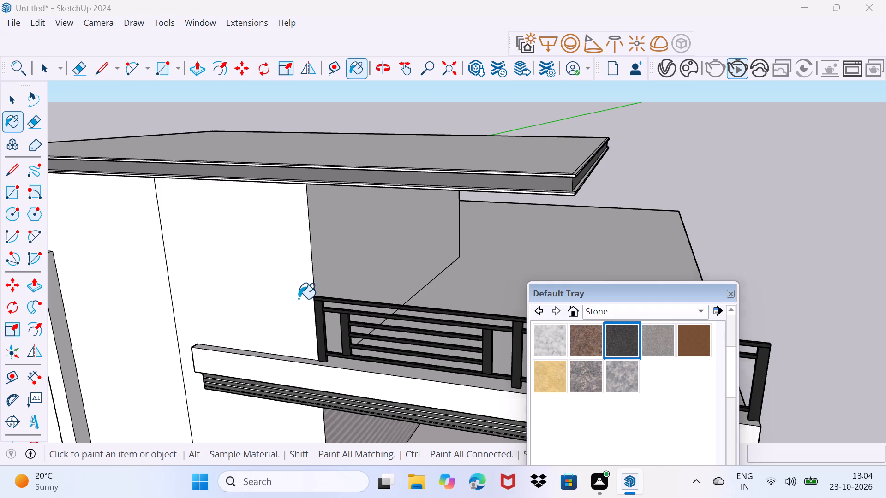
# Paint the front wall around the tall window frame with Blinds Cellular White from Window Coverings.
pyautogui.scroll(-10, 257, 371)
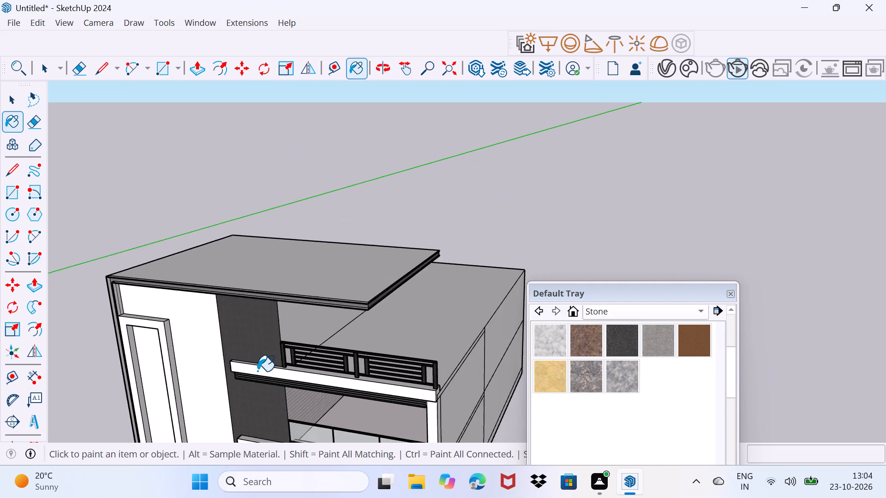
pyautogui.scroll(-6, 257, 371)
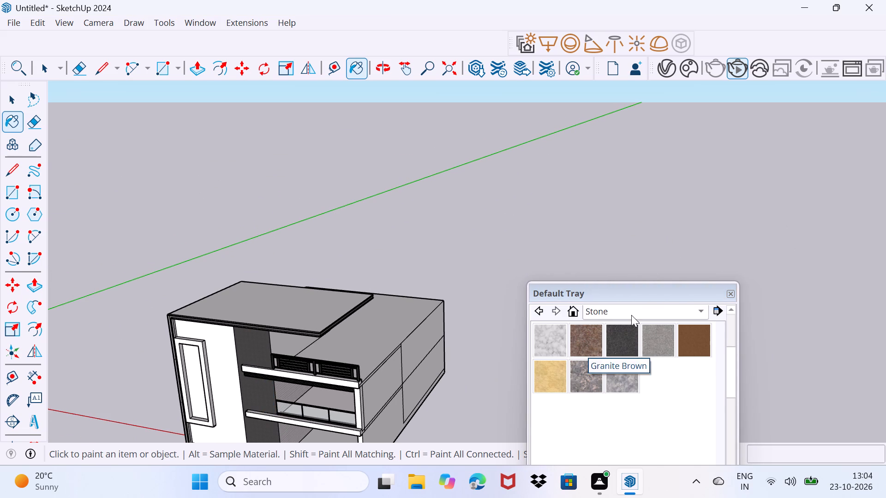
pyautogui.click(631, 315)
pyautogui.click(626, 355)
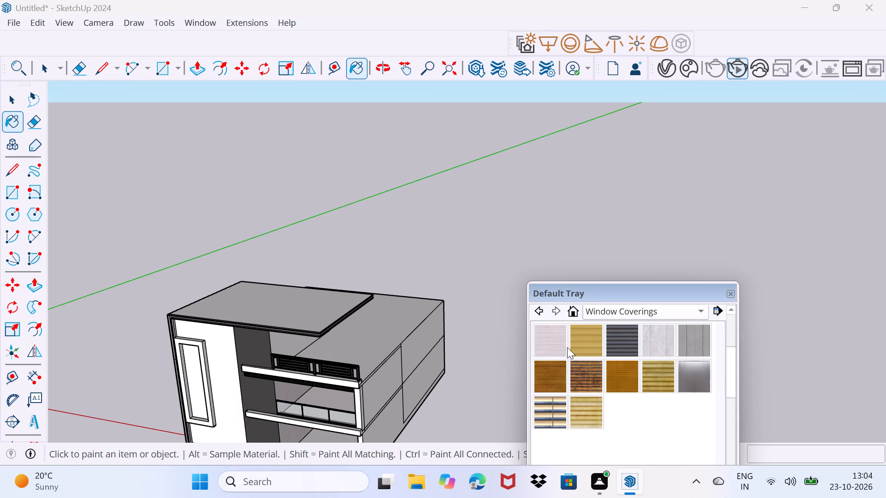
pyautogui.click(556, 333)
pyautogui.click(217, 369)
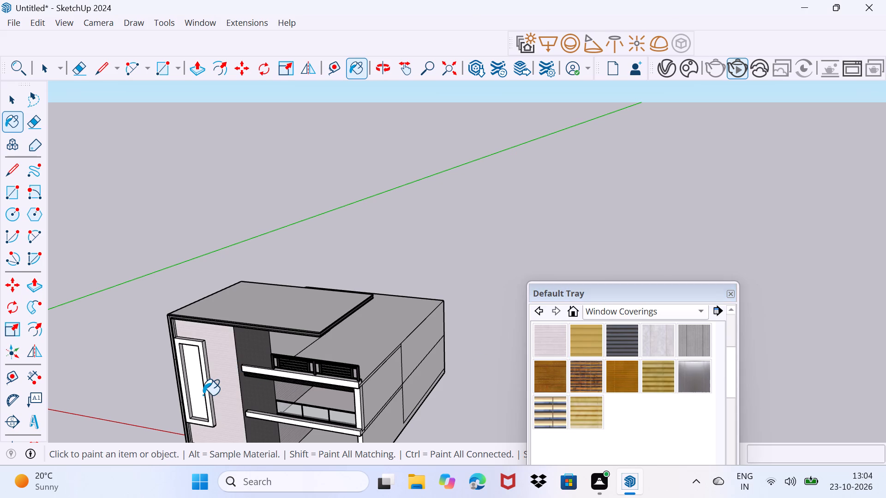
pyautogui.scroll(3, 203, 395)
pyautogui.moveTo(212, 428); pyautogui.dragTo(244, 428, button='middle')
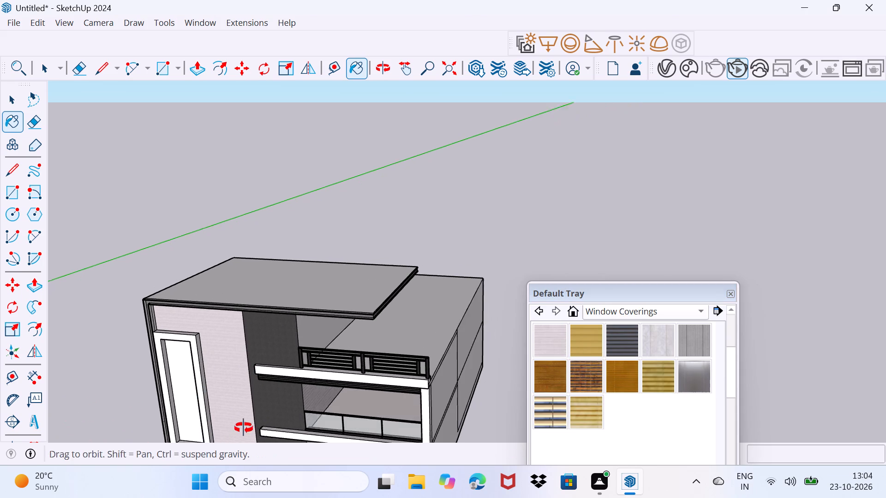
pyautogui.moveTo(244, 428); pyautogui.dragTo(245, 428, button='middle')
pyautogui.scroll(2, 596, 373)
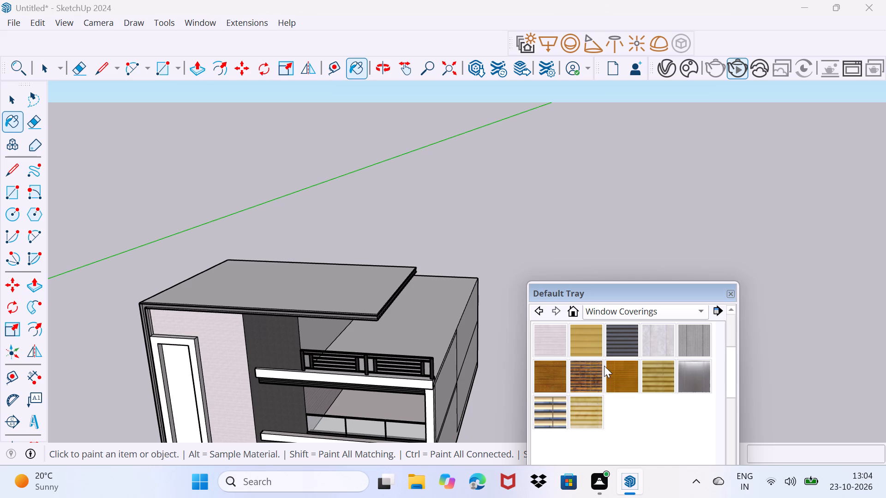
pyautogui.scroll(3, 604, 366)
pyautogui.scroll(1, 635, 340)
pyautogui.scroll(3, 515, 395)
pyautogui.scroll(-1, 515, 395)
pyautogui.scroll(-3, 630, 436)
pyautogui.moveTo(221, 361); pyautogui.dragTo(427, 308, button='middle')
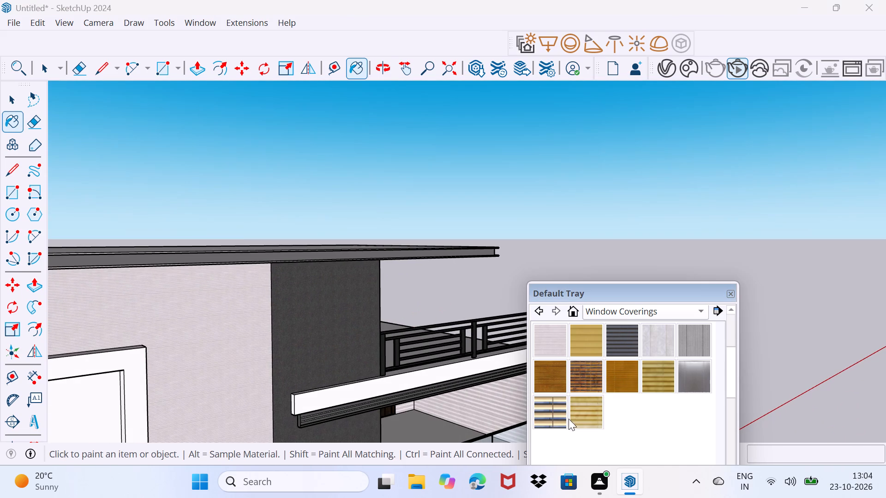
# Resize the Blinds Cellular White texture on the front wall to 150 inches (12' 6") wide.
pyautogui.scroll(3, 614, 403)
pyautogui.scroll(2, 652, 376)
pyautogui.moveTo(736, 348); pyautogui.dragTo(736, 335)
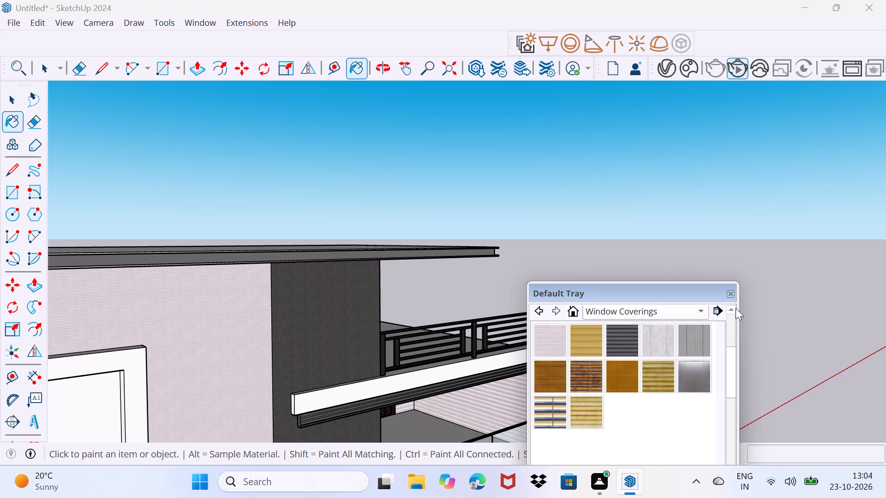
pyautogui.tripleClick(731, 308)
pyautogui.click(731, 308)
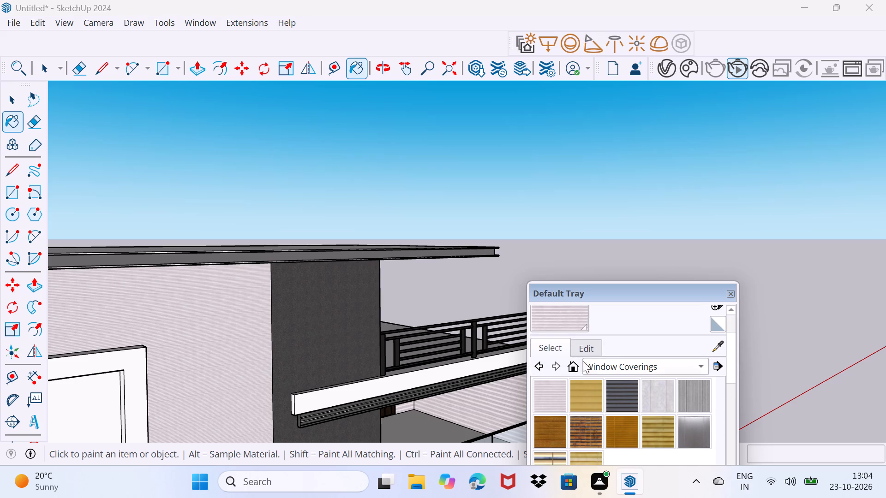
pyautogui.click(593, 348)
pyautogui.scroll(-7, 601, 396)
pyautogui.scroll(1, 599, 369)
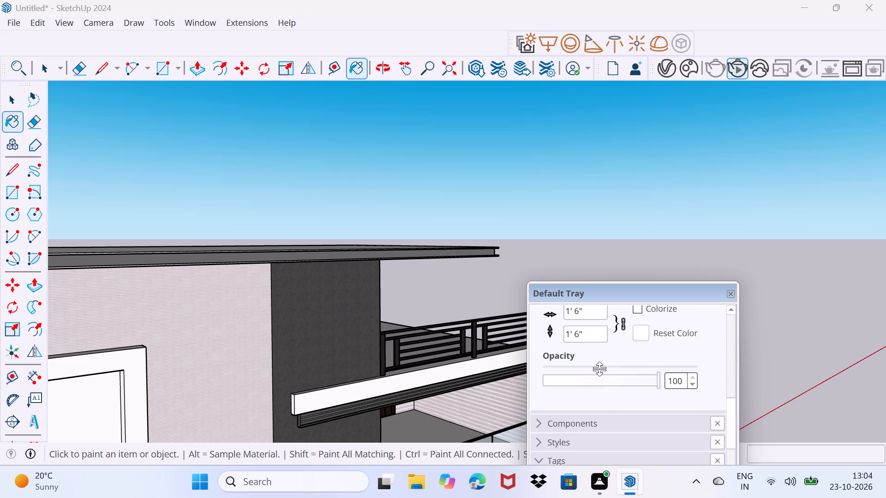
pyautogui.scroll(1, 599, 351)
pyautogui.click(599, 350)
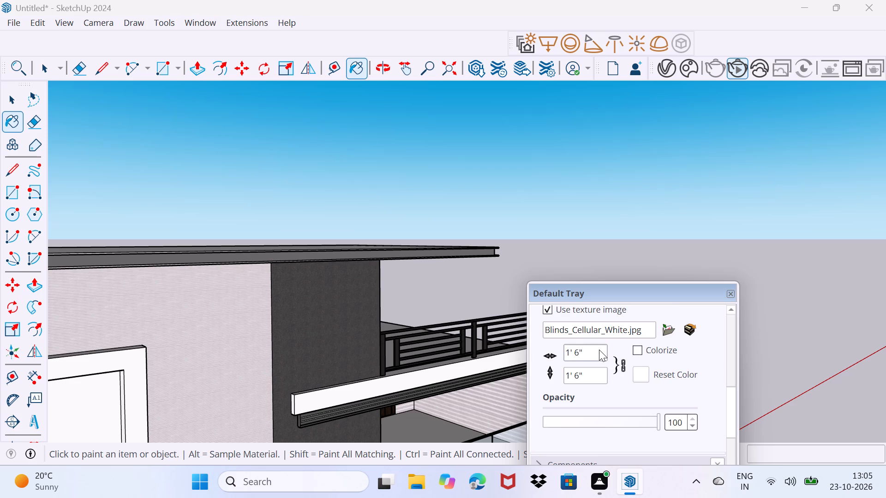
pyautogui.press('BackSpace')
pyautogui.press('BackSpace')
pyautogui.press('BackSpace')
pyautogui.press('BackSpace')
pyautogui.press('BackSpace')
pyautogui.press('2')
pyautogui.write('00')
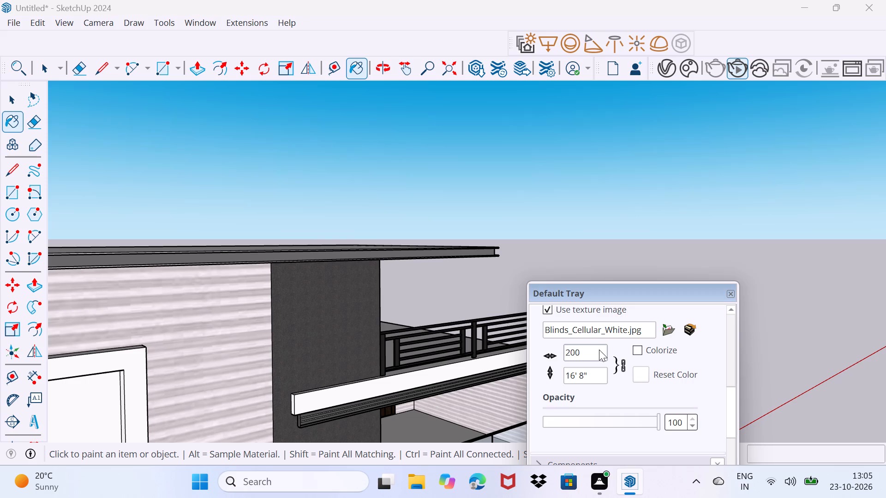
pyautogui.press('BackSpace')
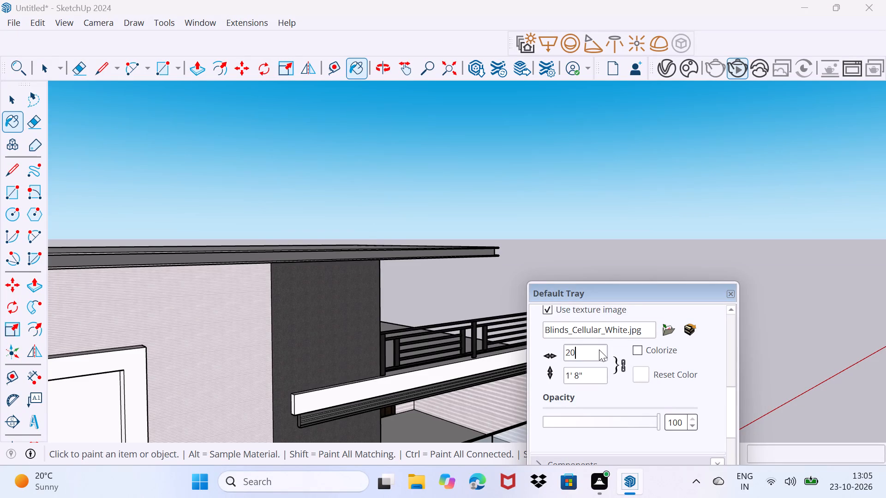
pyautogui.press('BackSpace')
pyautogui.press('BackSpace')
pyautogui.press('1')
pyautogui.write('50')
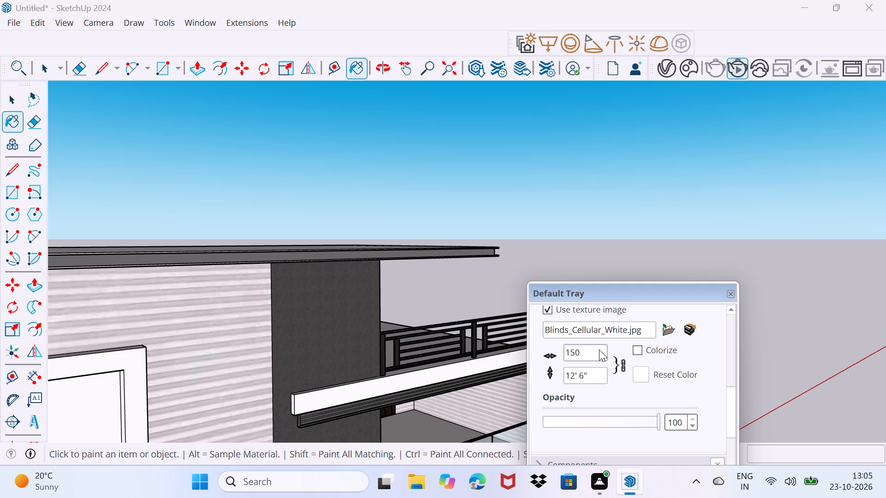
pyautogui.press('Return')
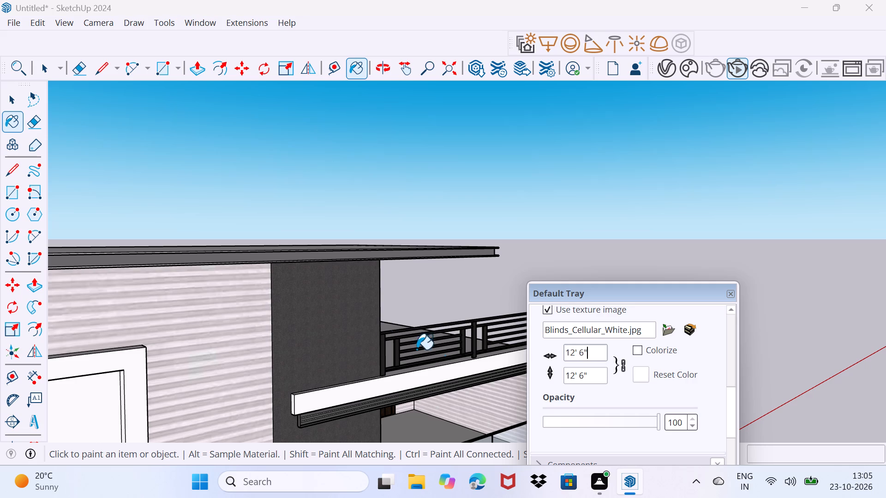
pyautogui.click(224, 359)
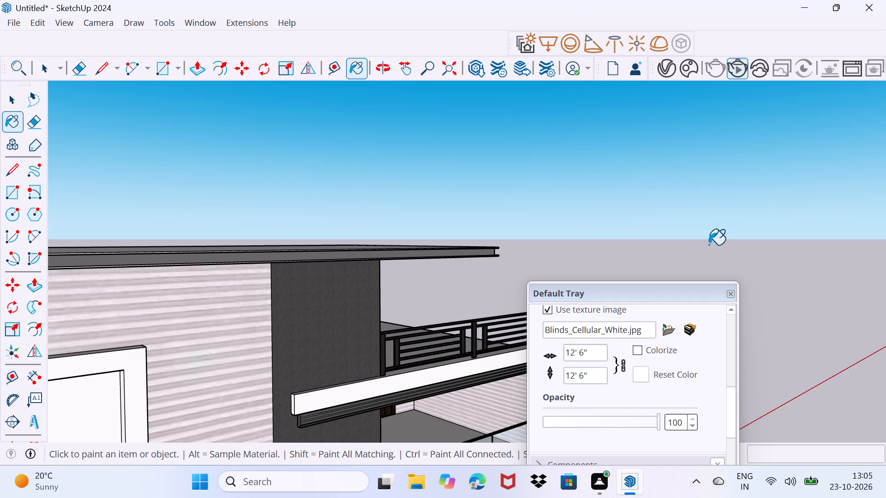
pyautogui.press('space')
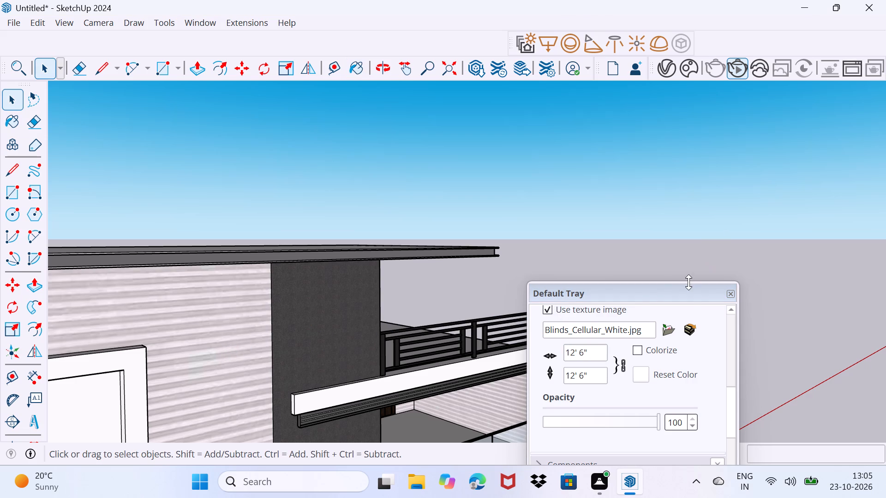
# Draw an upright rectangle about 3' 5" by 5' 6" on the dark granite wall strip beside the glass-railed balcony.
pyautogui.moveTo(688, 291); pyautogui.dragTo(642, 464)
pyautogui.scroll(-8, 398, 307)
pyautogui.moveTo(373, 368); pyautogui.dragTo(261, 368, button='middle')
pyautogui.scroll(5, 365, 365)
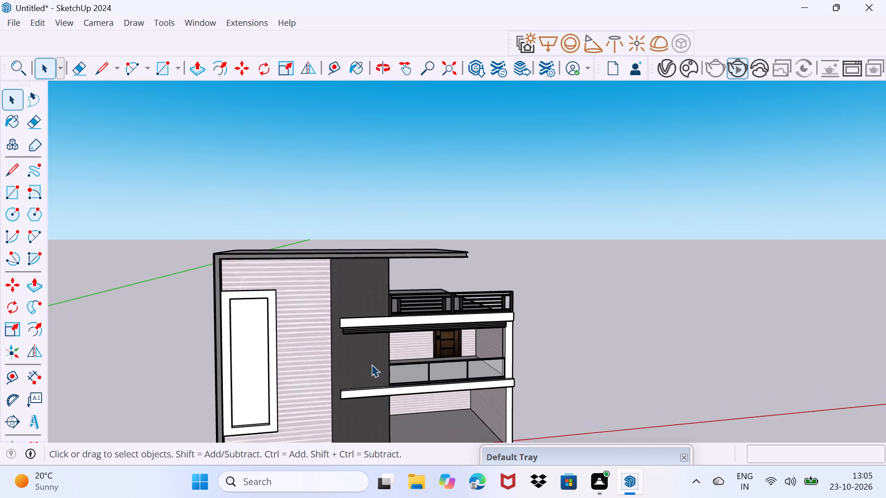
pyautogui.scroll(3, 371, 364)
pyautogui.moveTo(371, 363); pyautogui.dragTo(342, 348, button='middle')
pyautogui.scroll(3, 347, 356)
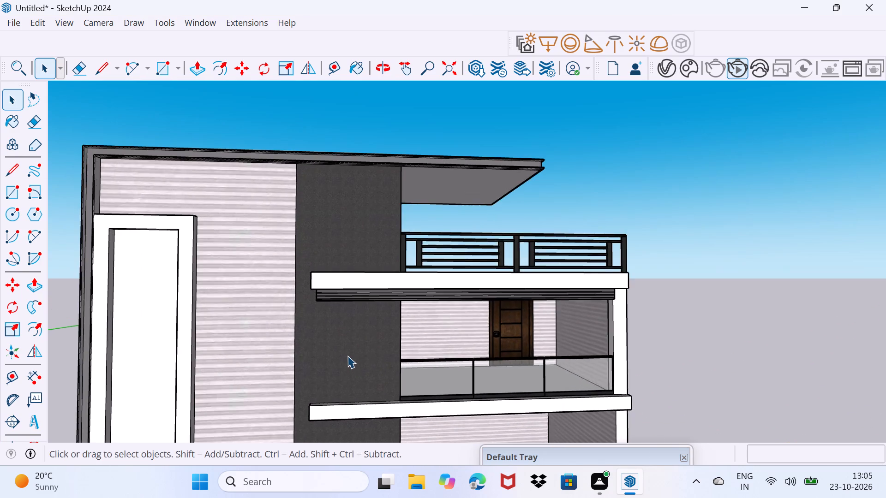
pyautogui.moveTo(350, 363); pyautogui.dragTo(371, 320, button='middle')
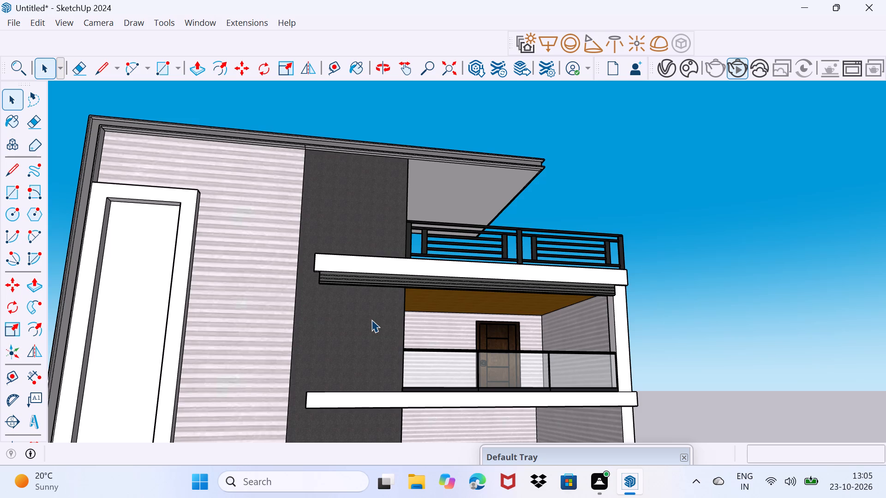
pyautogui.press('r')
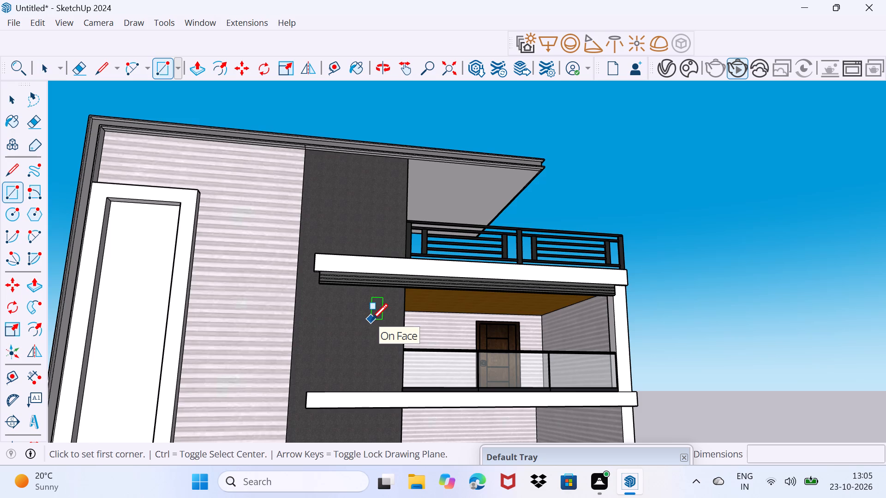
pyautogui.click(347, 308)
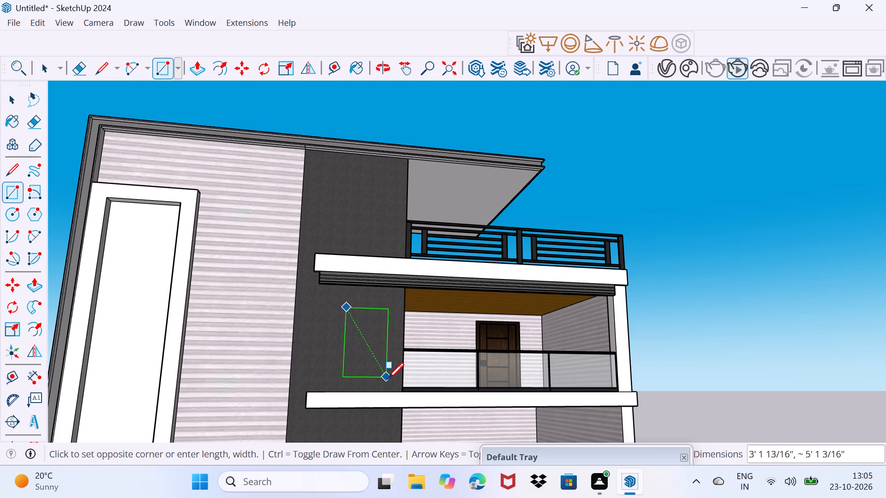
pyautogui.click(389, 379)
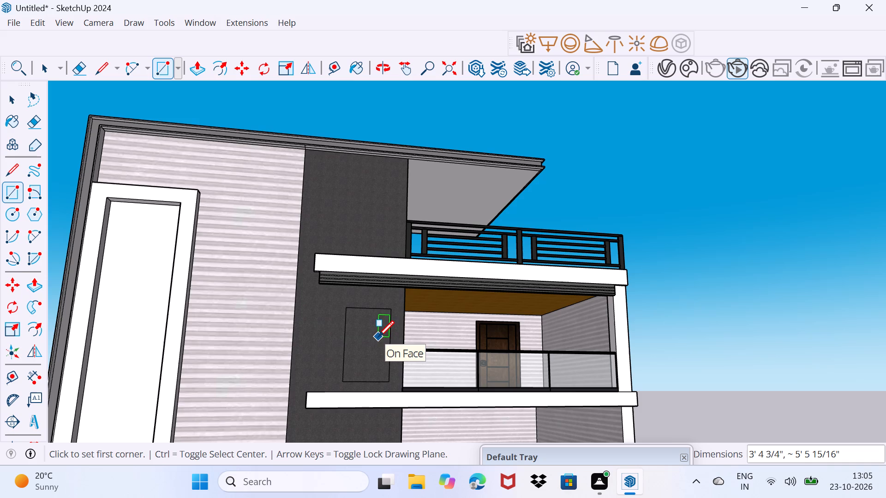
# Make the rectangle taller by moving its top edge up about 1' 5" and its bottom edge down about 6".
pyautogui.press('m')
pyautogui.scroll(1, 370, 330)
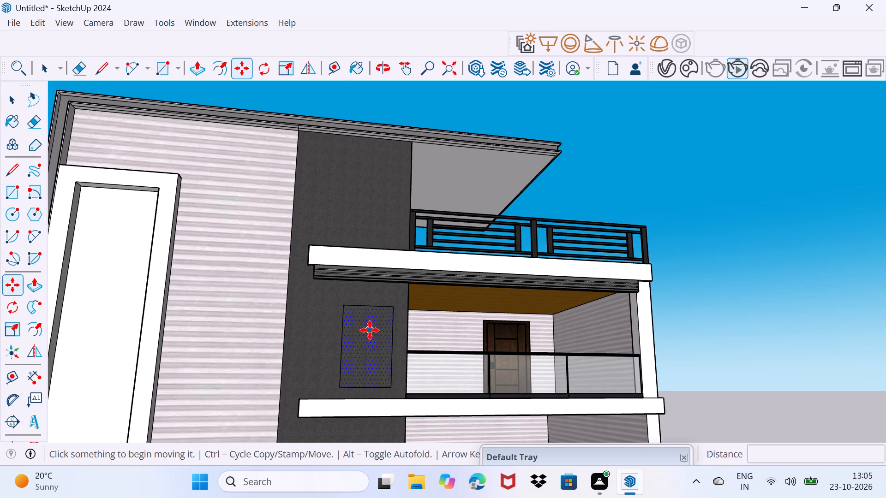
pyautogui.moveTo(372, 305); pyautogui.dragTo(368, 289)
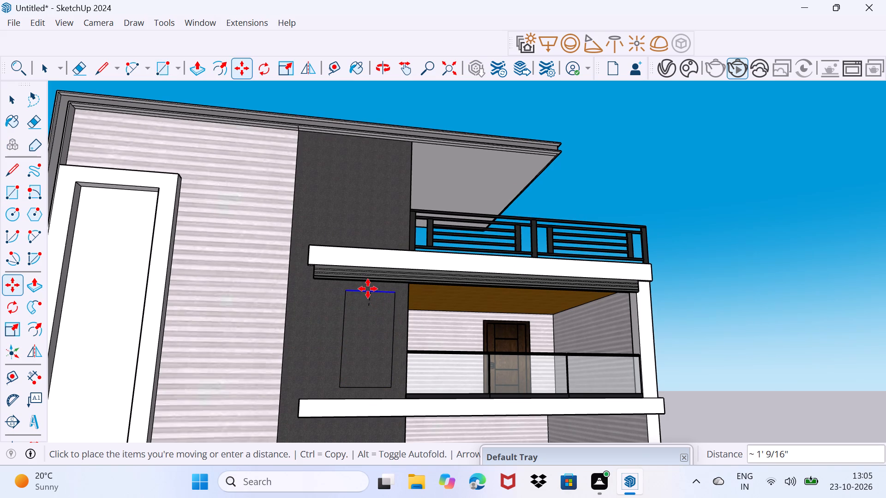
pyautogui.moveTo(368, 289); pyautogui.dragTo(366, 286)
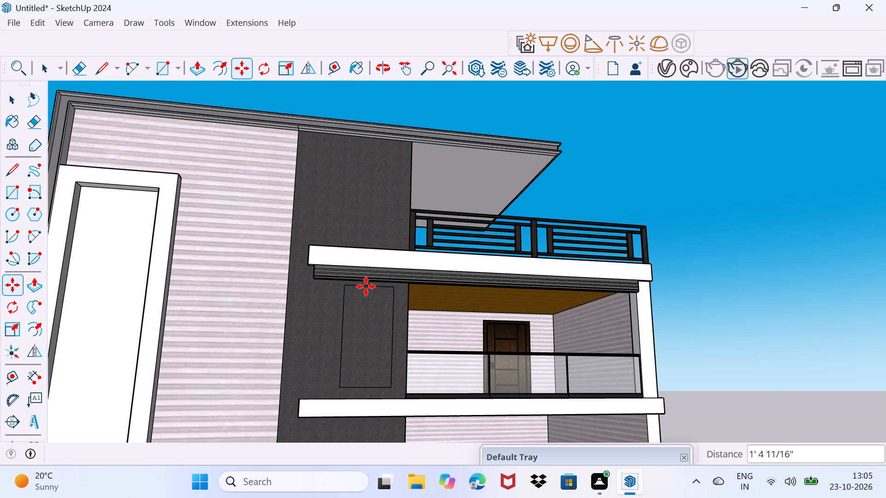
pyautogui.click(371, 391)
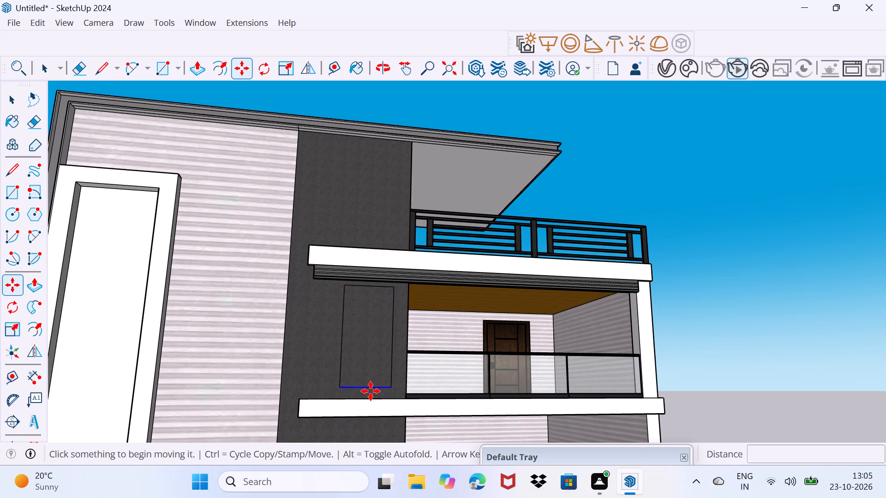
pyautogui.scroll(2, 369, 392)
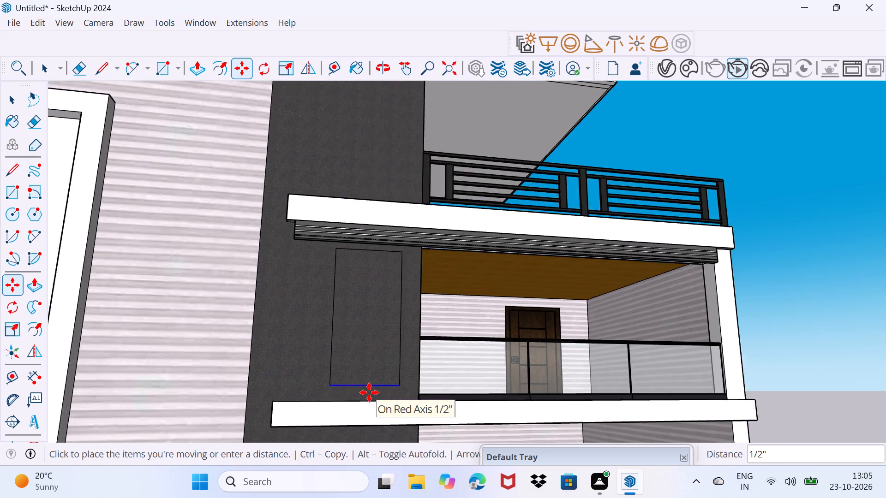
pyautogui.scroll(7, 369, 392)
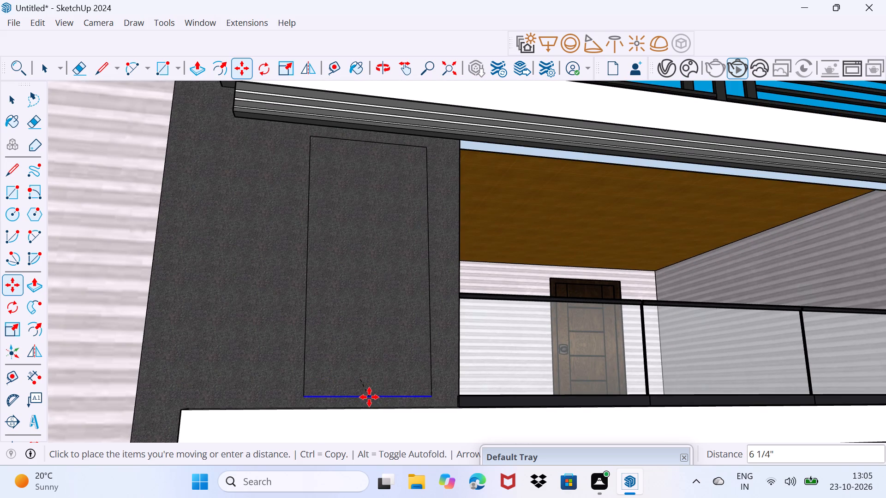
pyautogui.click(365, 398)
# Push the rectangle about 8 5/16" into the dark granite wall to form a window recess.
pyautogui.moveTo(327, 345); pyautogui.dragTo(333, 355, button='middle')
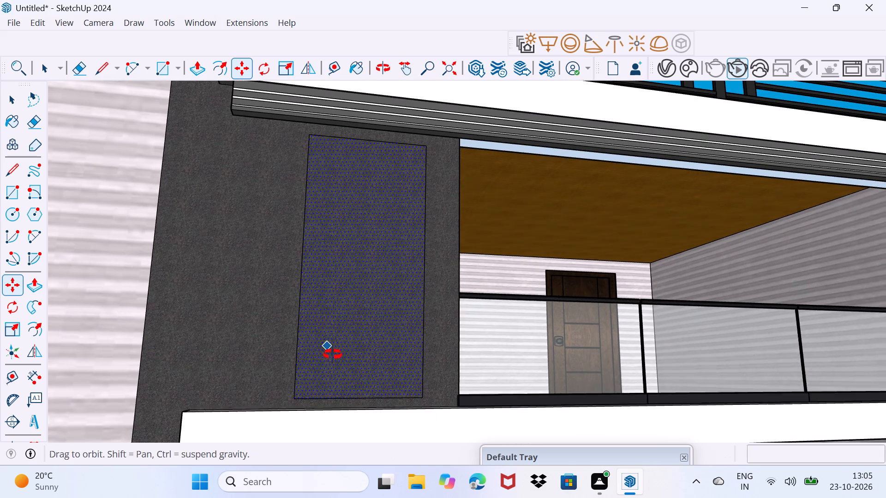
pyautogui.moveTo(333, 355); pyautogui.dragTo(335, 357, button='middle')
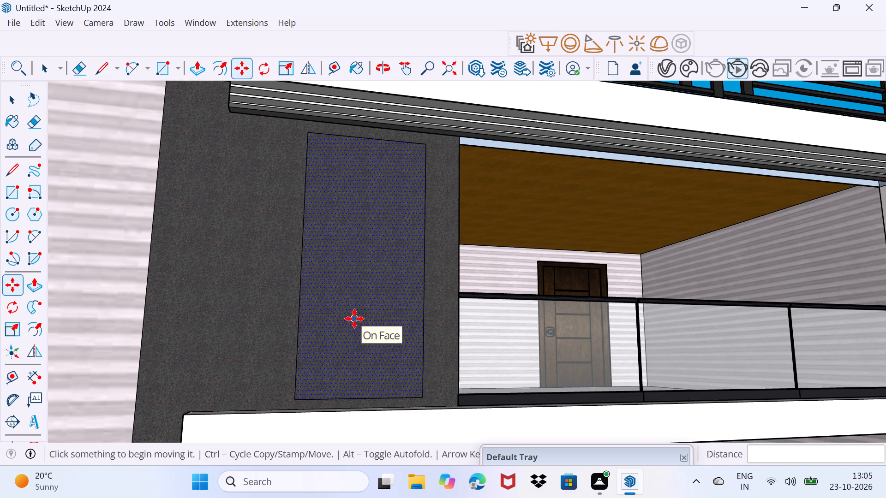
pyautogui.press('space')
pyautogui.click(354, 320)
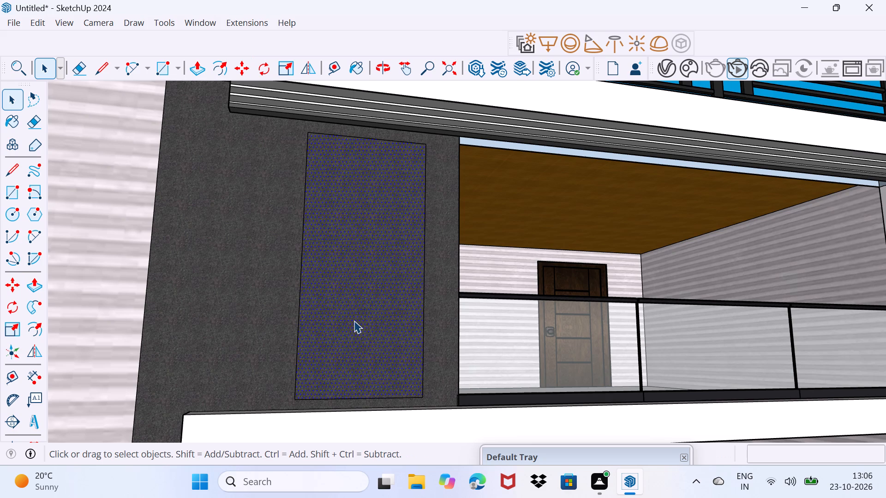
pyautogui.press('p')
pyautogui.click(354, 320)
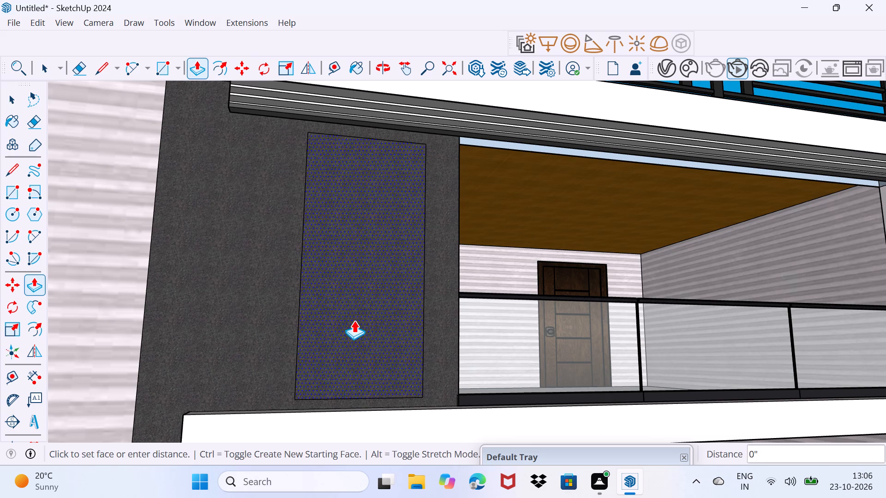
pyautogui.scroll(3, 361, 320)
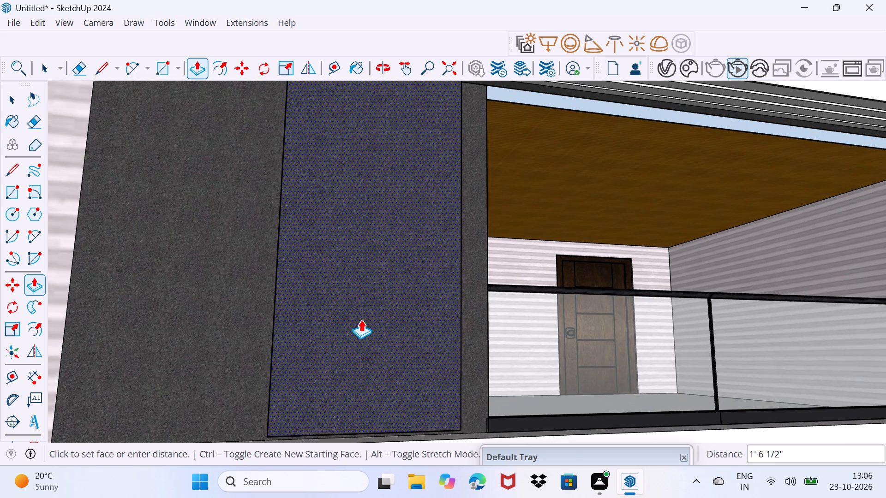
pyautogui.moveTo(361, 320); pyautogui.dragTo(240, 355, button='middle')
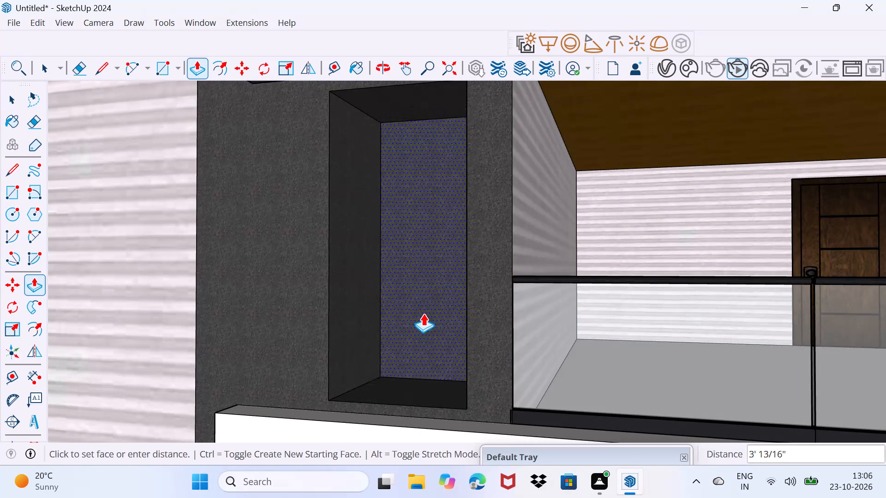
pyautogui.click(401, 328)
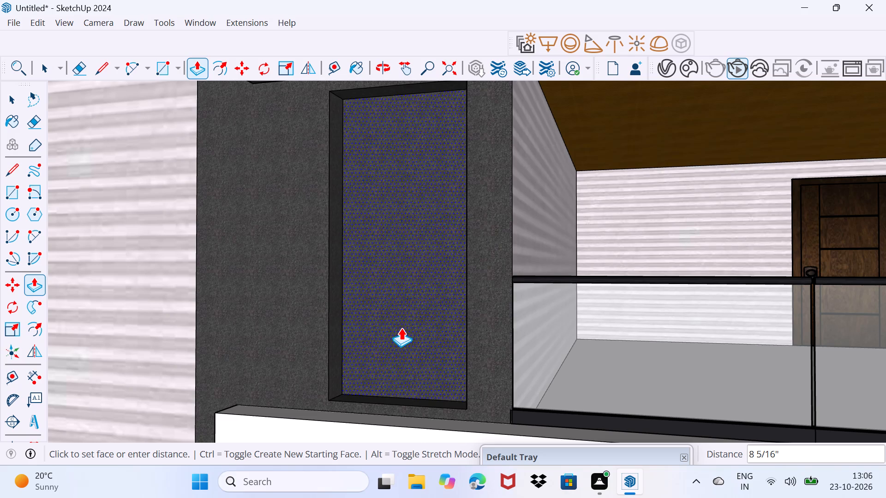
pyautogui.press('space')
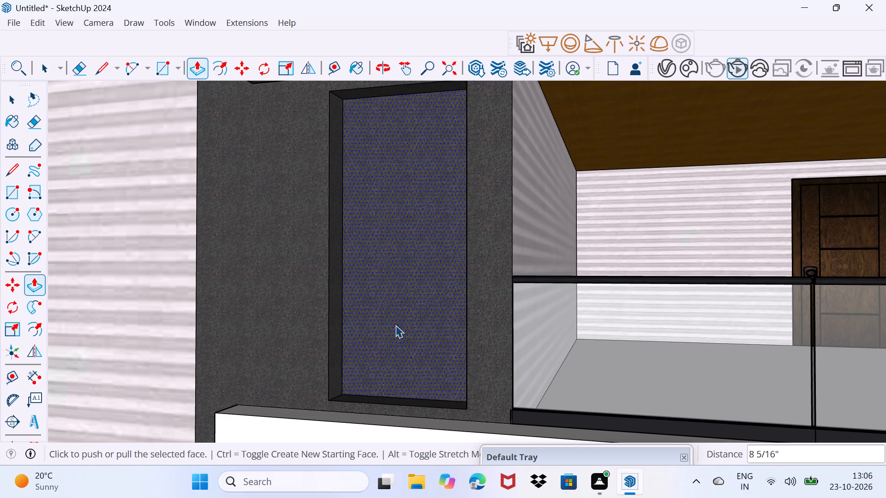
pyautogui.scroll(-2, 389, 325)
pyautogui.moveTo(389, 329); pyautogui.dragTo(443, 290)
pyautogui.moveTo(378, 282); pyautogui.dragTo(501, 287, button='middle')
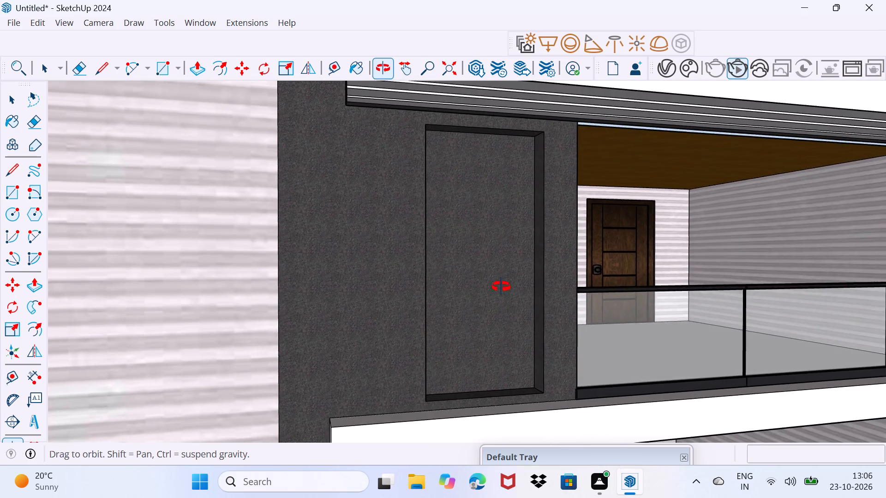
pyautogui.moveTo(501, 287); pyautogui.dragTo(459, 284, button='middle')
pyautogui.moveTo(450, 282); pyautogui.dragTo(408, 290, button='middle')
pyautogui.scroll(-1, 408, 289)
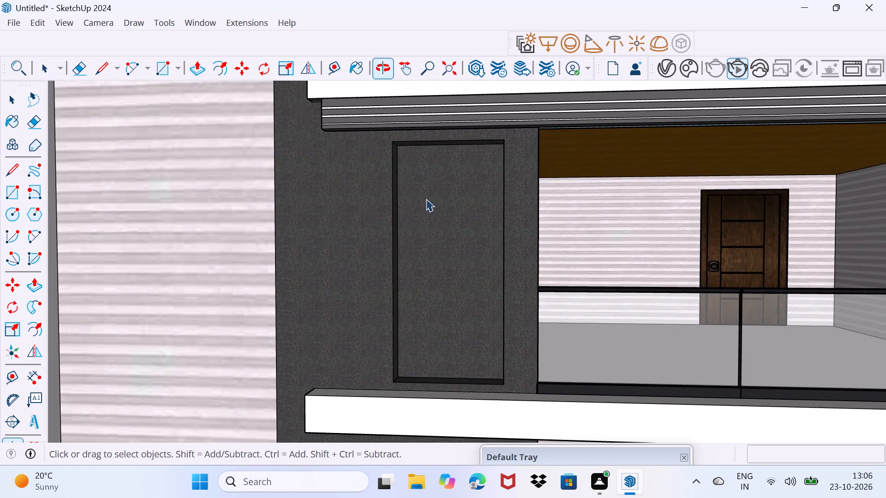
# Open the 3D Warehouse and search its models for "jail", replacing the earlier railing search.
pyautogui.click(200, 18)
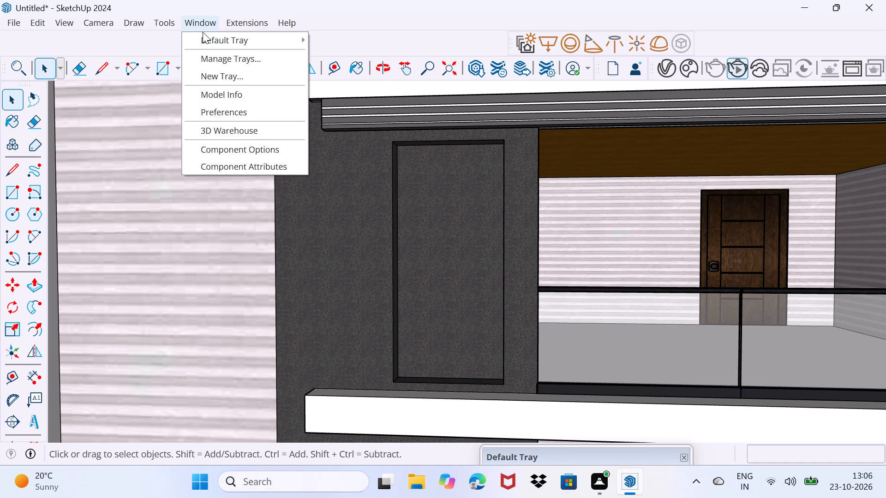
pyautogui.click(228, 130)
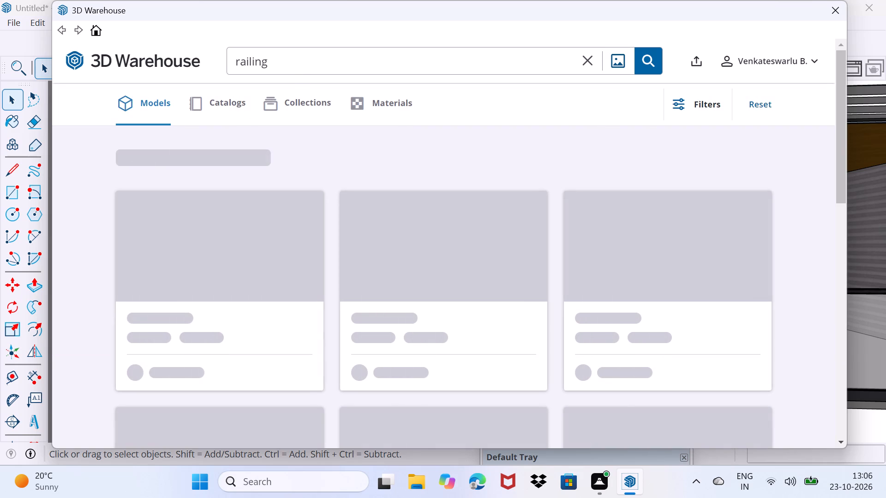
pyautogui.click(303, 63)
pyautogui.press('BackSpace')
pyautogui.press('BackSpace')
pyautogui.press('BackSpace')
pyautogui.press('BackSpace')
pyautogui.press('BackSpace')
pyautogui.press('BackSpace')
pyautogui.press('BackSpace')
pyautogui.press('BackSpace')
pyautogui.press('BackSpace')
pyautogui.press('BackSpace')
pyautogui.press('BackSpace')
pyautogui.press('BackSpace')
pyautogui.press('BackSpace')
pyautogui.press('BackSpace')
pyautogui.press('BackSpace')
pyautogui.press('BackSpace')
pyautogui.press('BackSpace')
pyautogui.press('BackSpace')
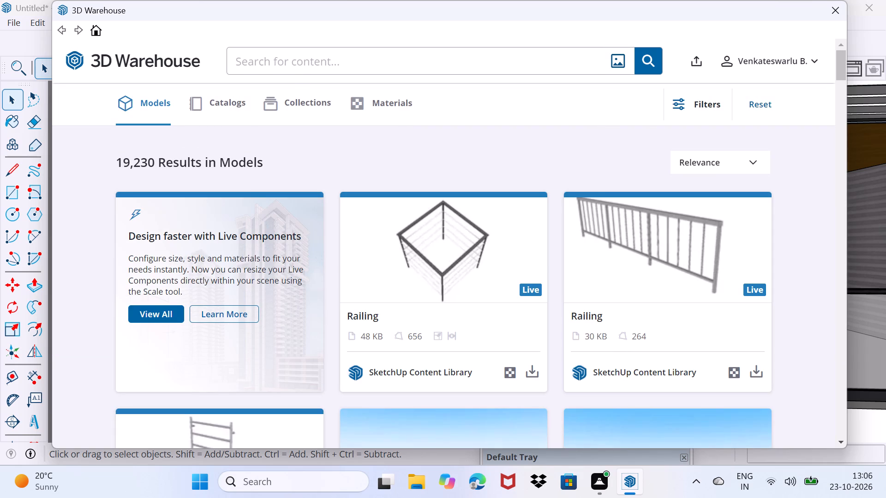
pyautogui.press('j')
pyautogui.press('a')
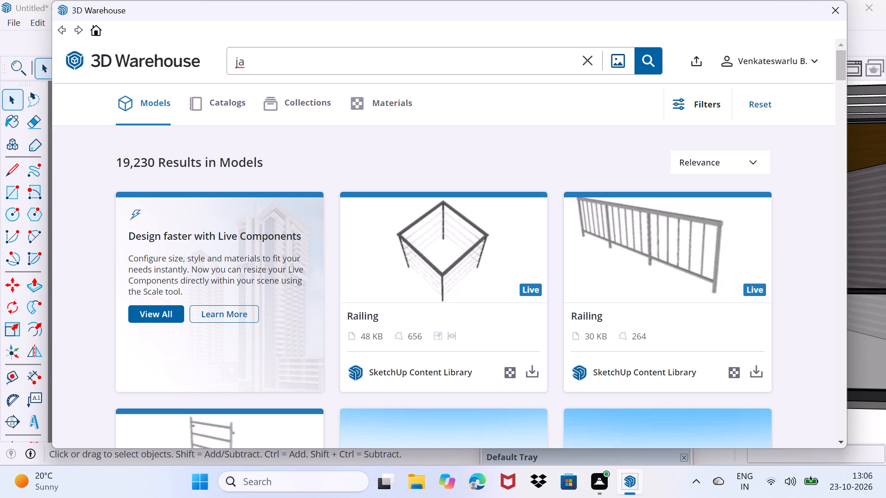
pyautogui.press('i')
pyautogui.press('l')
pyautogui.press('Return')
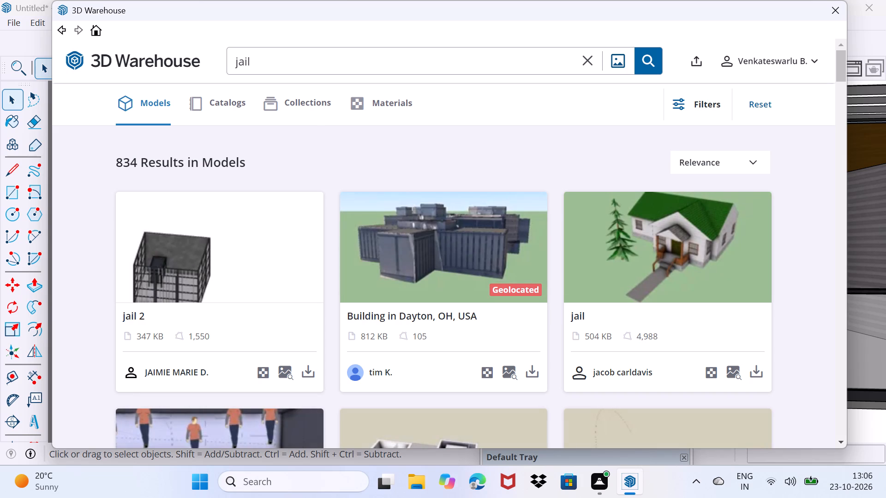
pyautogui.scroll(-3, 317, 135)
pyautogui.scroll(2, 319, 157)
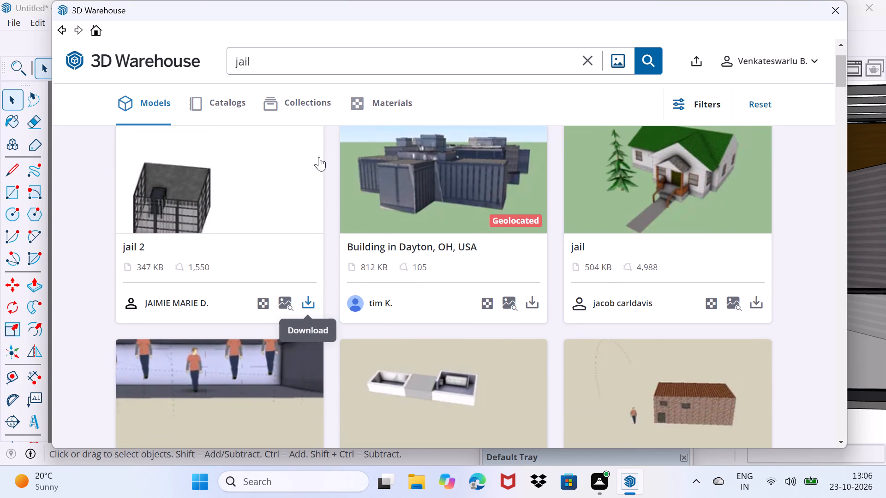
pyautogui.scroll(2, 319, 157)
# Search the 3D Warehouse models for "cnc jail" instead.
pyautogui.click(285, 65)
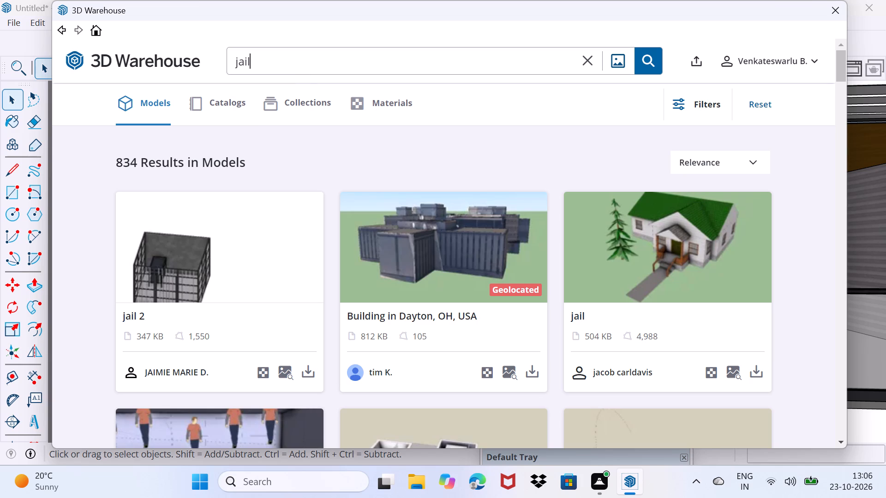
pyautogui.press('BackSpace')
pyautogui.press('BackSpace')
pyautogui.press('BackSpace')
pyautogui.press('BackSpace')
pyautogui.press('BackSpace')
pyautogui.press('BackSpace')
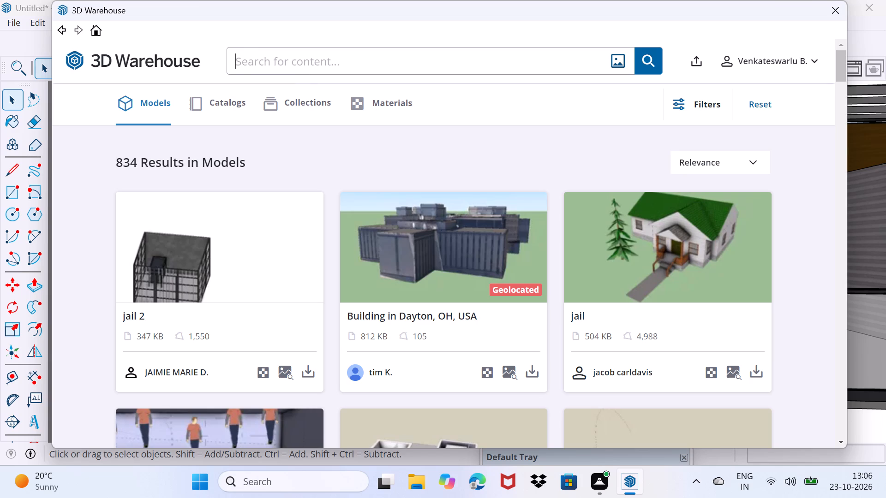
pyautogui.press('c')
pyautogui.write('nc')
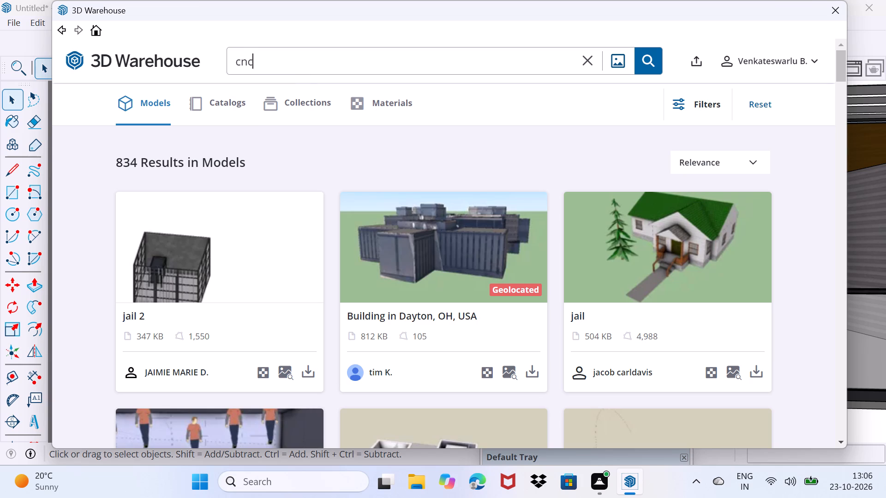
pyautogui.press('space')
pyautogui.write('ja')
pyautogui.write('il')
pyautogui.press('Return')
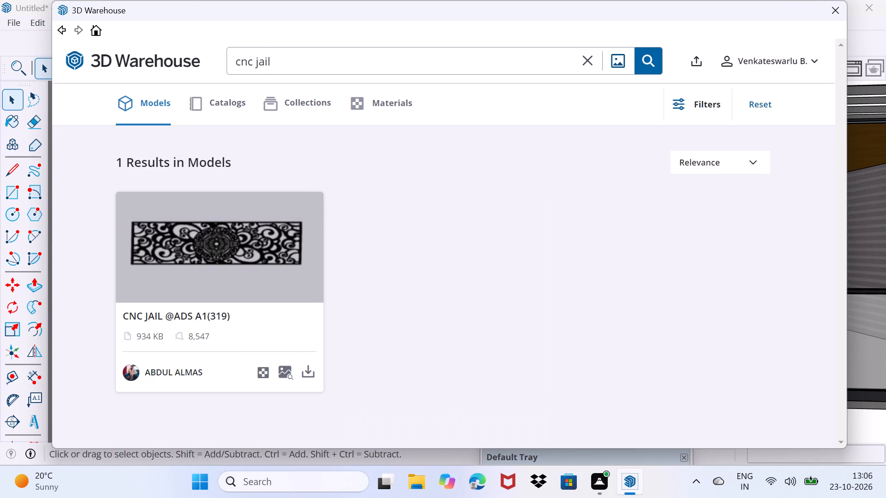
pyautogui.scroll(-1, 291, 128)
# Correct the 3D Warehouse search term to "cnc jali" and run the search.
pyautogui.click(295, 62)
pyautogui.press('BackSpace')
pyautogui.press('BackSpace')
pyautogui.write('li')
pyautogui.press('Return')
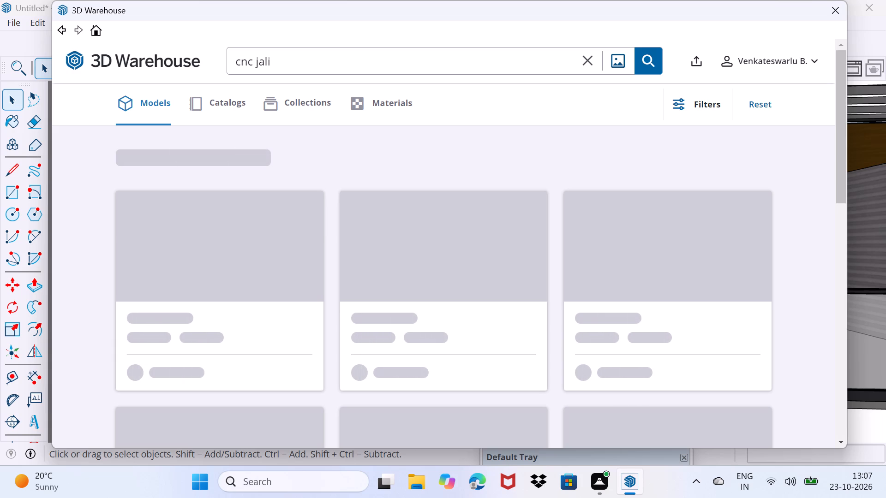
# Load the 89 KB white CNC JALI panel with triangular cut-outs directly into the model and place it on the ground beside the second house.
pyautogui.scroll(-1, 370, 244)
pyautogui.scroll(3, 374, 247)
pyautogui.scroll(-5, 374, 247)
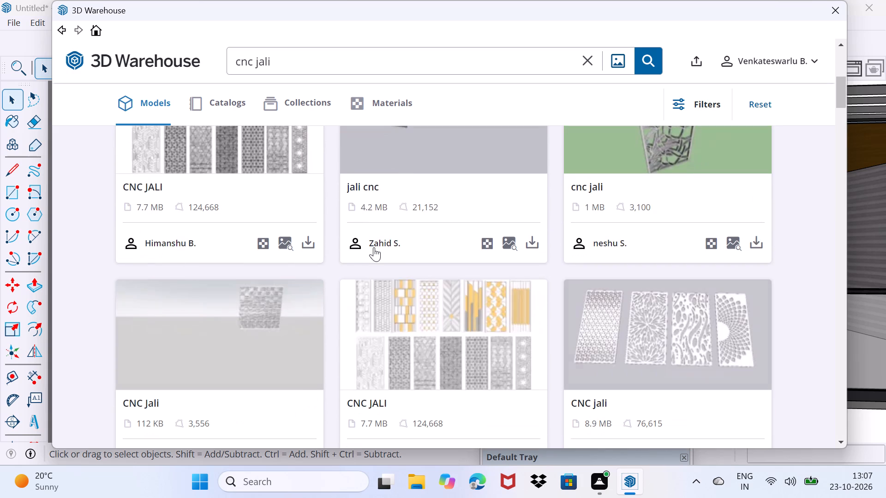
pyautogui.scroll(-9, 374, 247)
pyautogui.scroll(1, 374, 247)
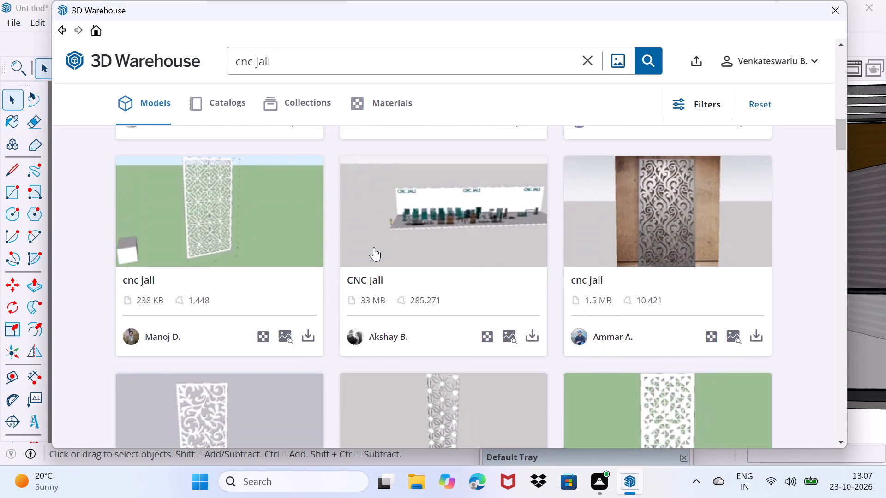
pyautogui.scroll(-2, 374, 247)
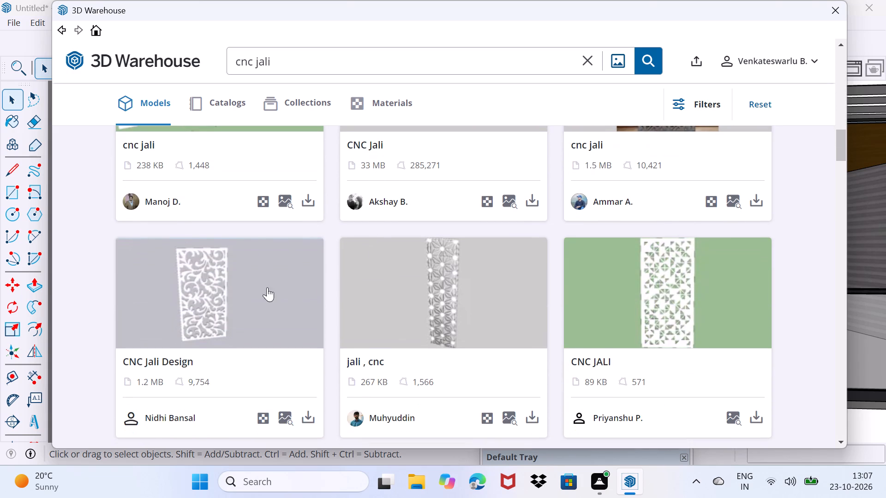
pyautogui.scroll(-2, 312, 340)
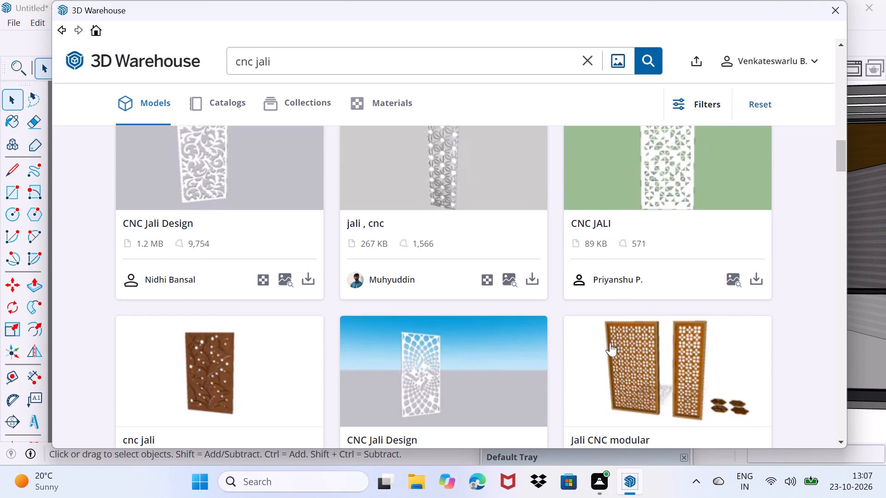
pyautogui.click(761, 278)
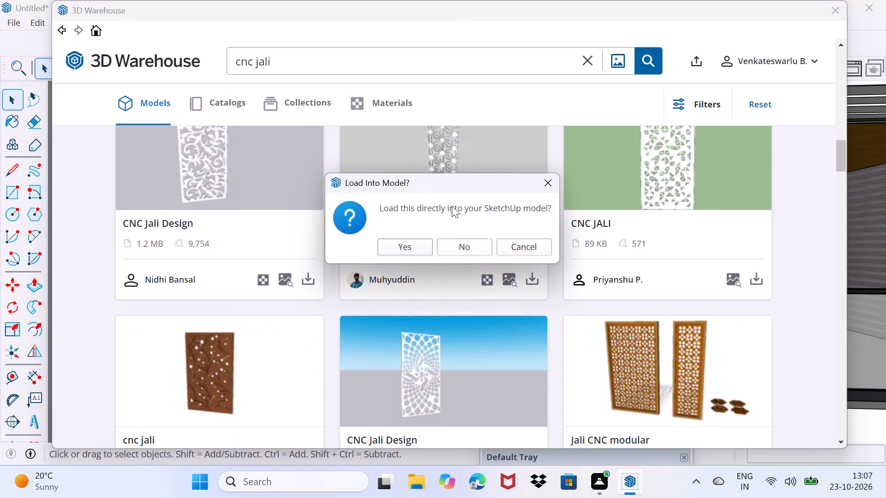
pyautogui.click(418, 255)
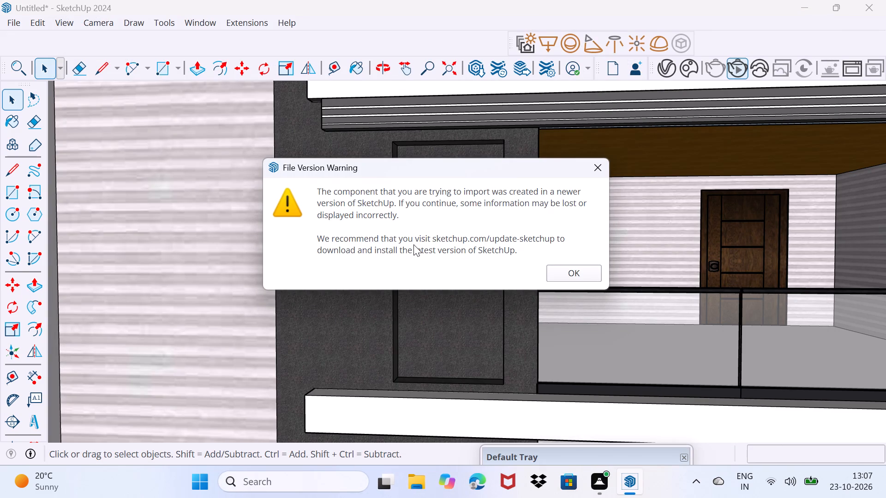
pyautogui.click(579, 272)
pyautogui.scroll(-8, 445, 347)
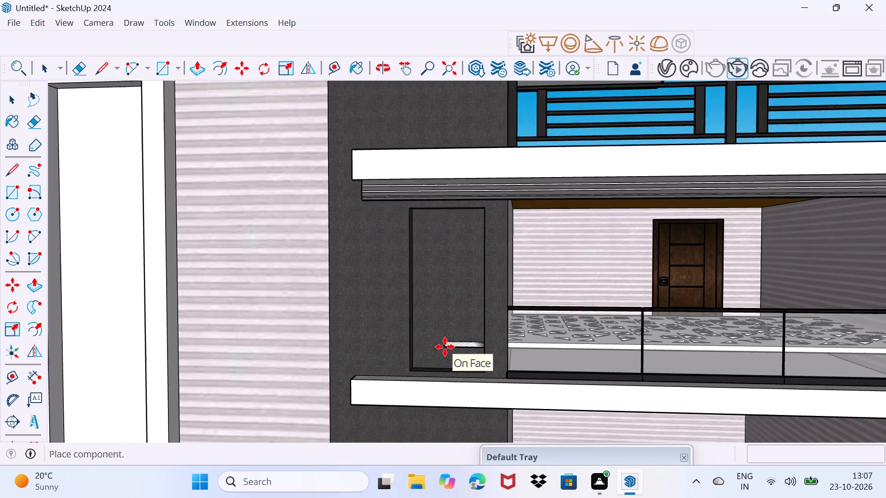
pyautogui.scroll(-11, 445, 347)
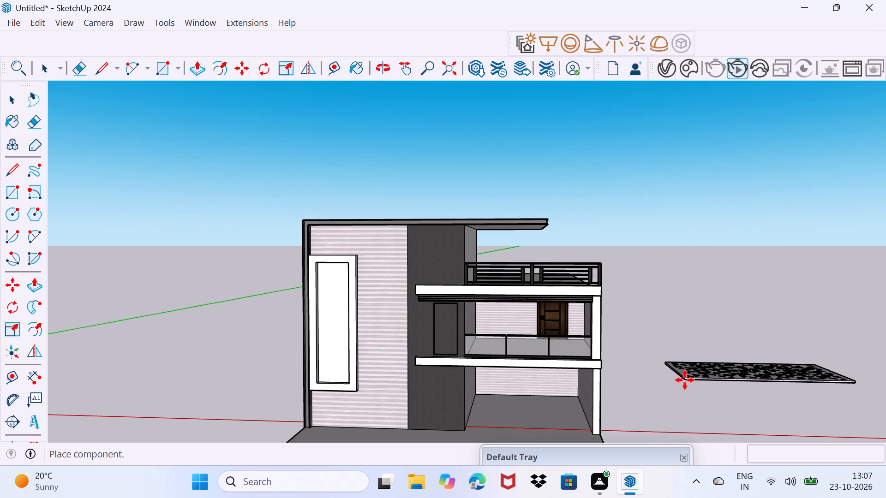
pyautogui.click(685, 380)
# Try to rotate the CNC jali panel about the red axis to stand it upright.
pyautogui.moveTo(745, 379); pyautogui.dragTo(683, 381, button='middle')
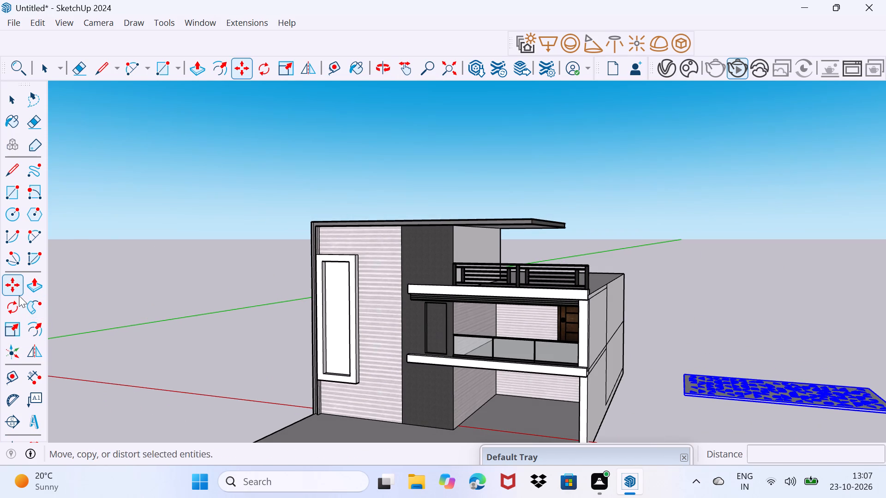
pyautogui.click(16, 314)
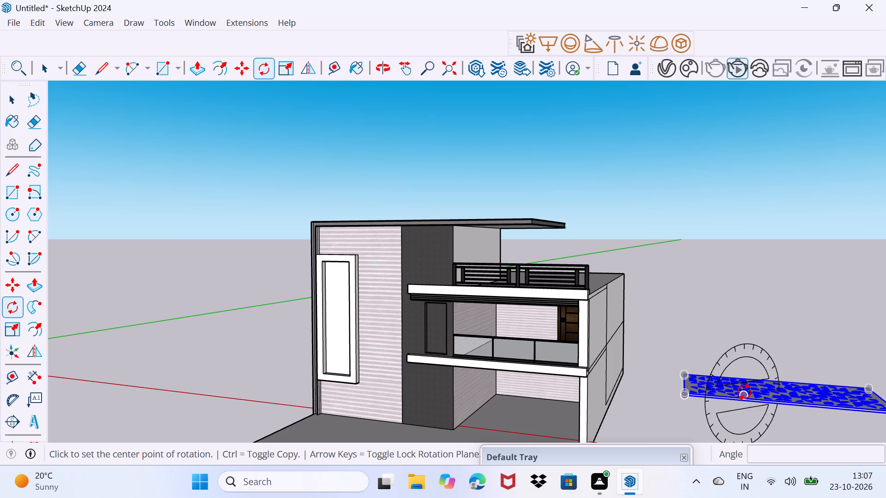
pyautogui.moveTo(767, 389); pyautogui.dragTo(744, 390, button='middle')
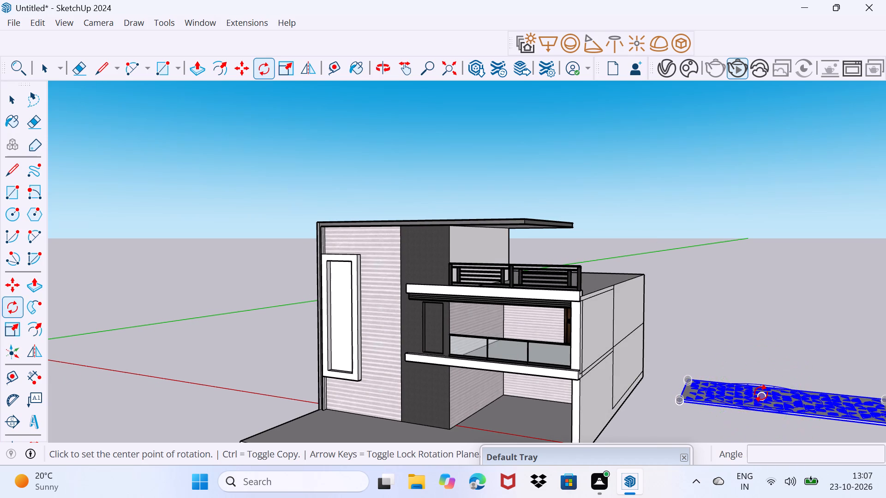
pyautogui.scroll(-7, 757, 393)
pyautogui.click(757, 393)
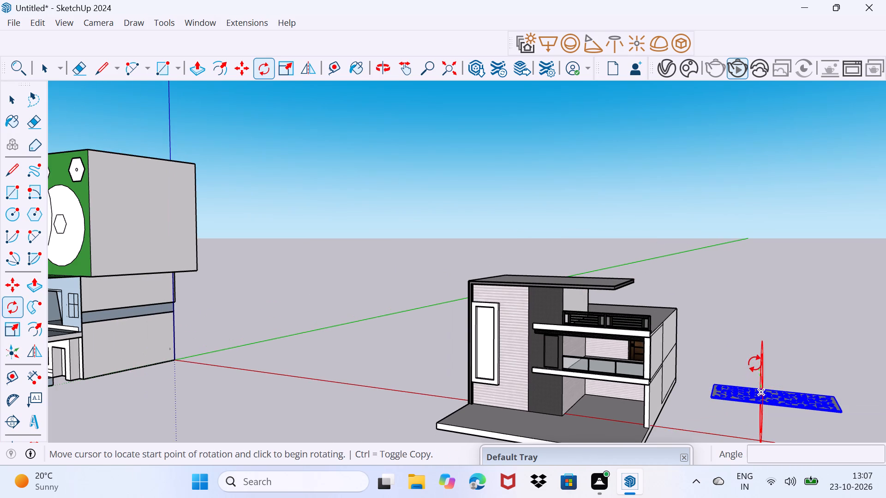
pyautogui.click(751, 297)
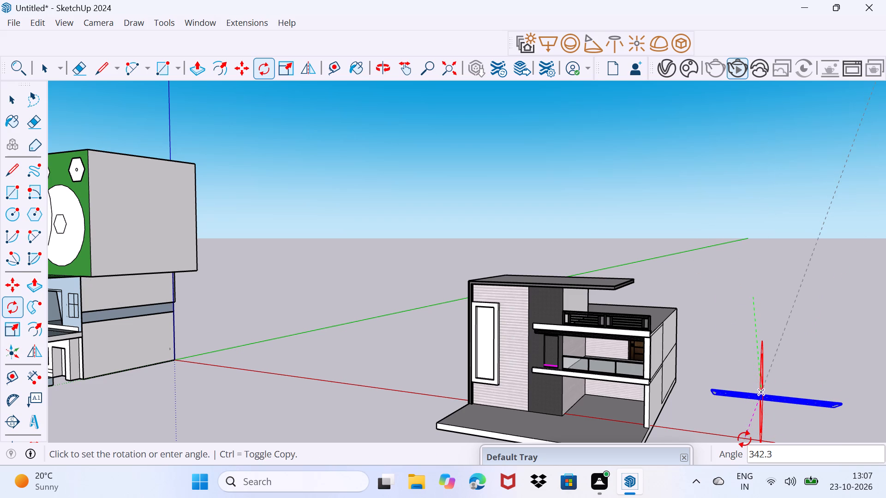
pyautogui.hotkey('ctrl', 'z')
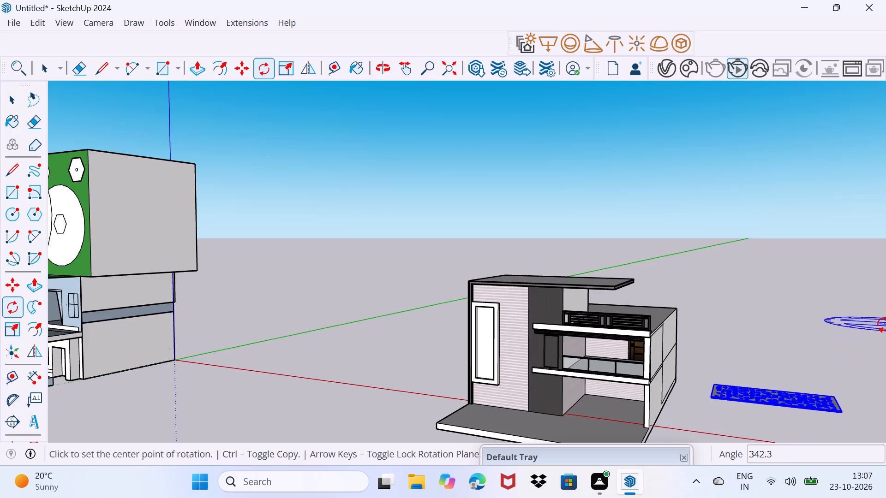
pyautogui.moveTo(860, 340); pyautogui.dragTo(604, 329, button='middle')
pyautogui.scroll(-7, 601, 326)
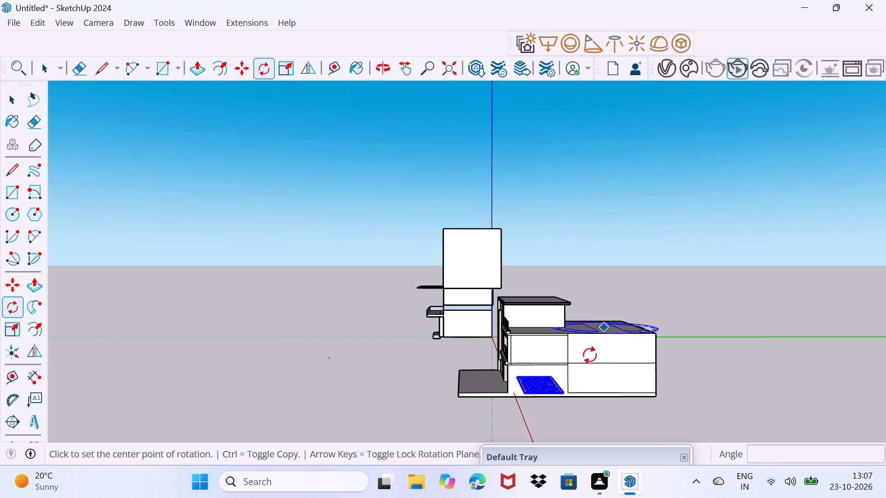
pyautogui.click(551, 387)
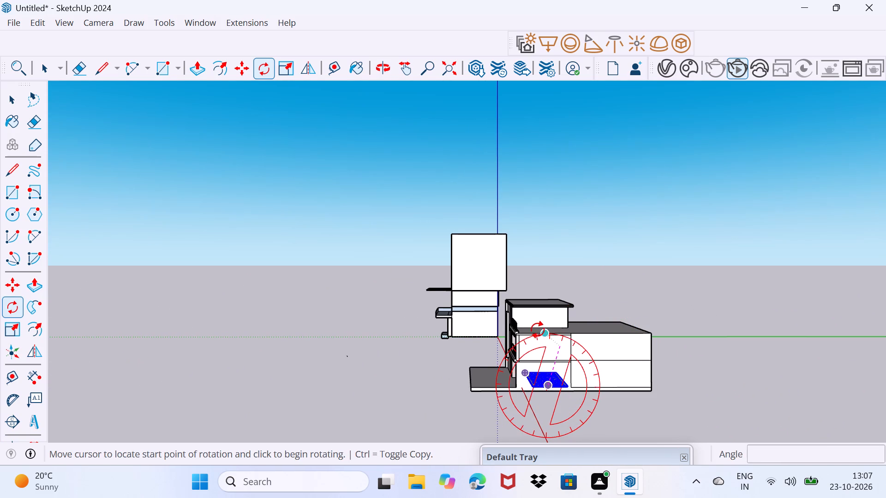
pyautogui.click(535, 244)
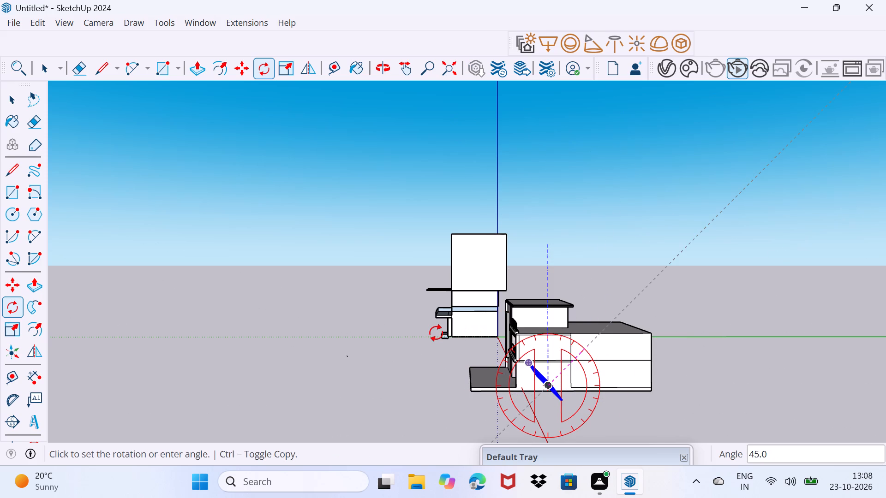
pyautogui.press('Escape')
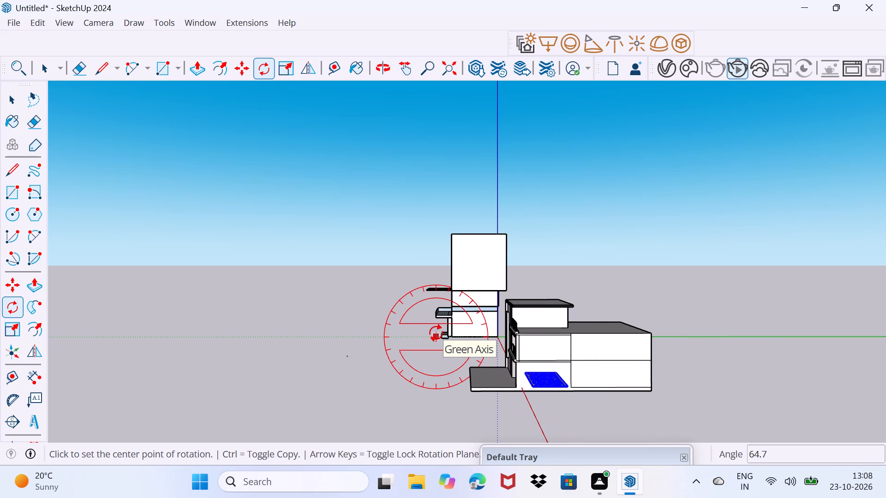
# Rotate the CNC jali panel 90° about the green axis so it stands upright.
pyautogui.scroll(1, 547, 385)
pyautogui.moveTo(523, 397); pyautogui.dragTo(623, 397, button='middle')
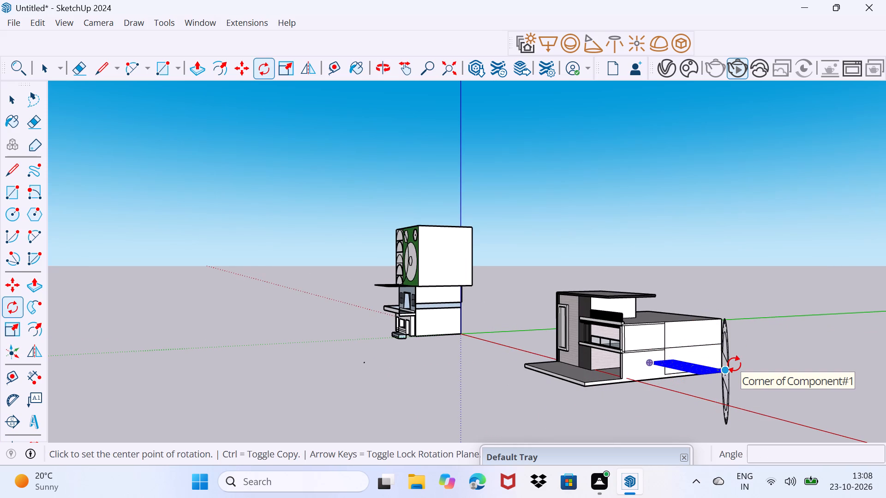
pyautogui.moveTo(731, 364); pyautogui.dragTo(372, 367, button='middle')
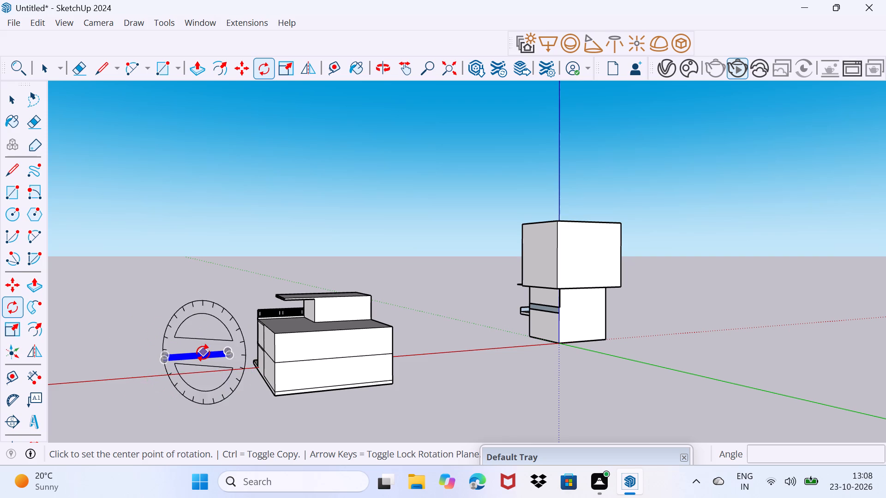
pyautogui.click(230, 352)
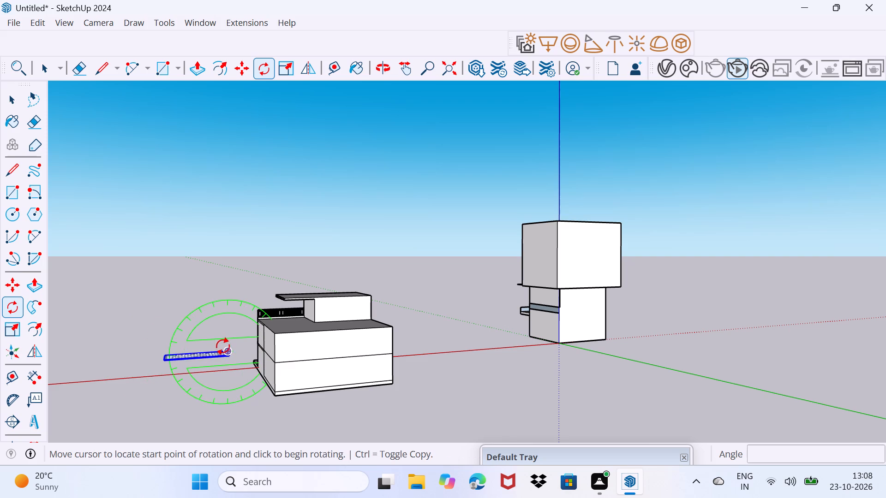
pyautogui.click(224, 274)
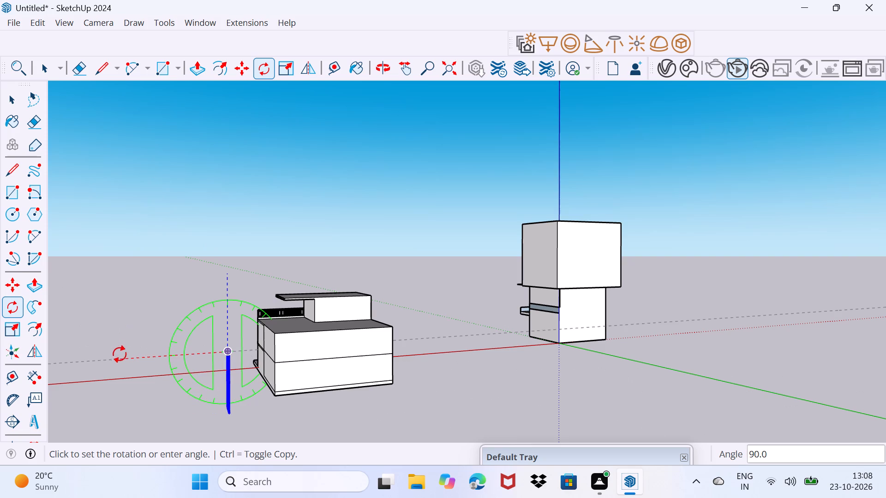
pyautogui.click(120, 358)
# Rotate the upright jali panel 90° about the blue axis so it faces the same way as the house front.
pyautogui.scroll(2, 222, 376)
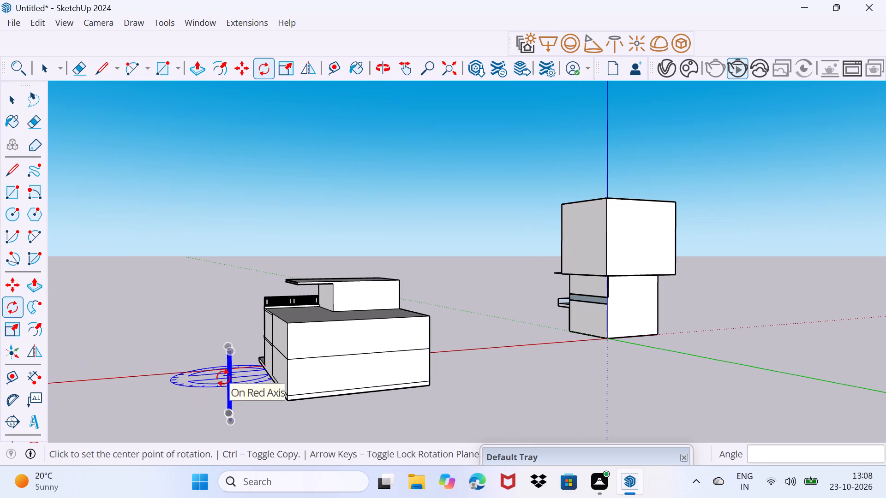
pyautogui.moveTo(225, 385); pyautogui.dragTo(492, 333, button='middle')
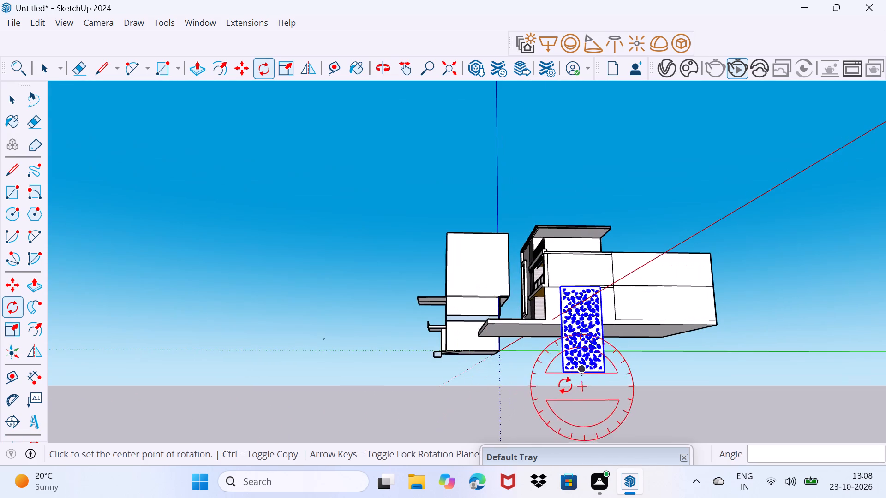
pyautogui.moveTo(565, 385); pyautogui.dragTo(781, 408, button='middle')
pyautogui.moveTo(646, 344); pyautogui.dragTo(734, 424, button='middle')
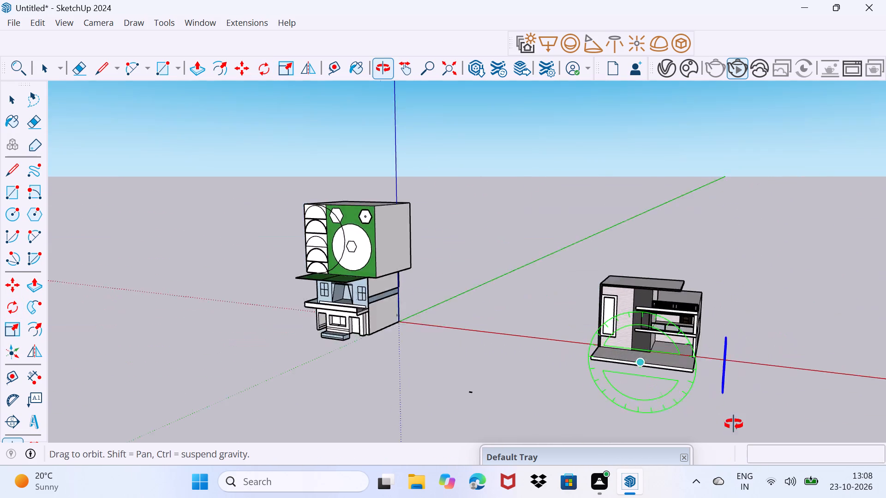
pyautogui.moveTo(734, 424); pyautogui.dragTo(764, 397, button='middle')
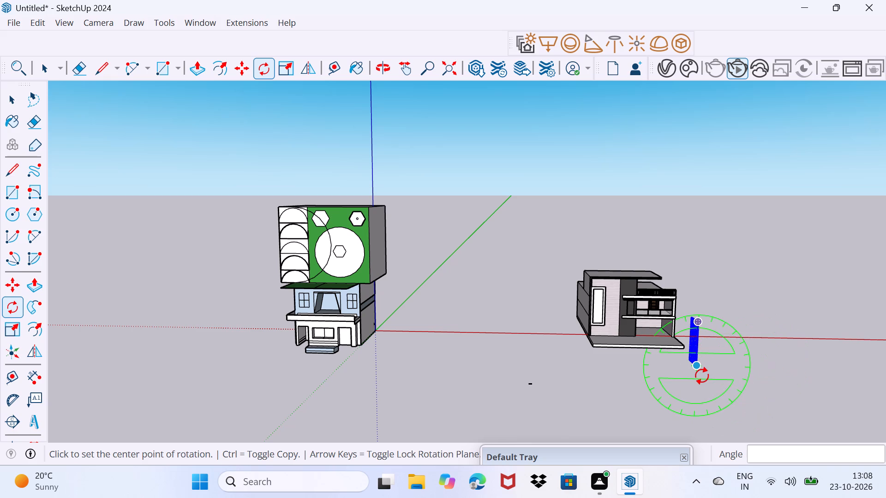
pyautogui.keyDown('shift'); pyautogui.moveTo(702, 376); pyautogui.dragTo(377, 338, button='middle'); pyautogui.keyUp('shift')
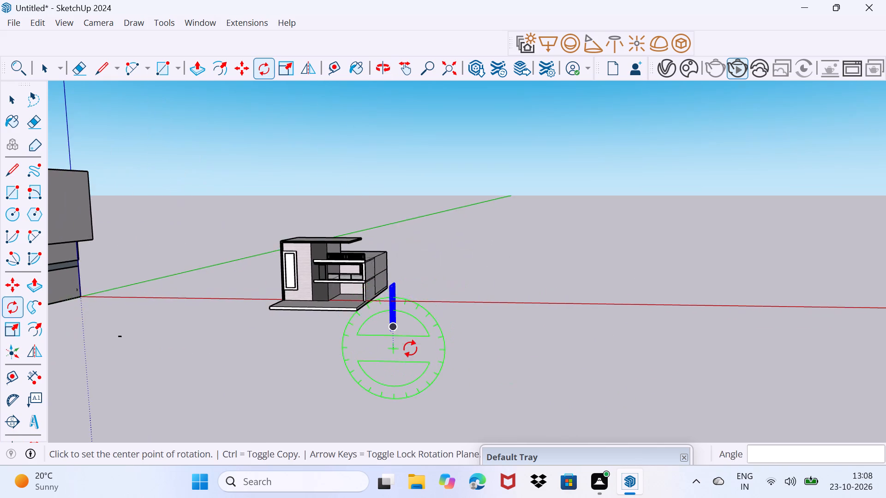
pyautogui.moveTo(410, 349); pyautogui.dragTo(518, 353, button='middle')
pyautogui.click(481, 351)
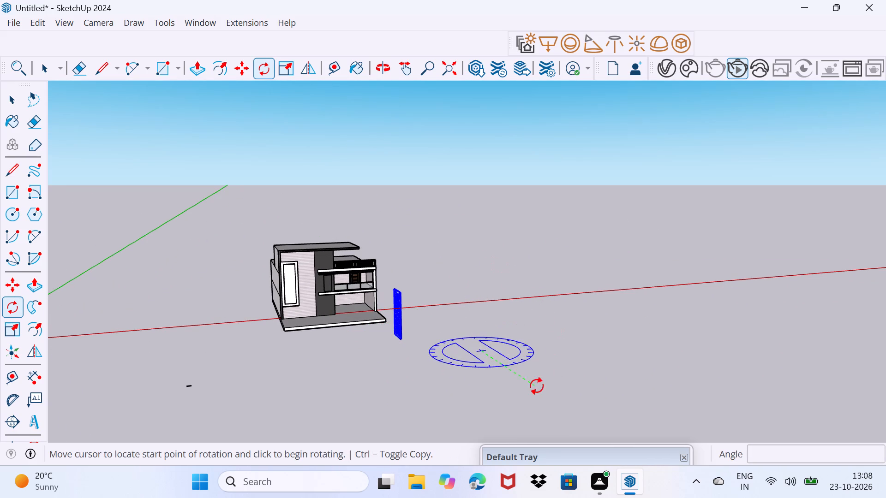
pyautogui.moveTo(554, 406); pyautogui.dragTo(561, 403)
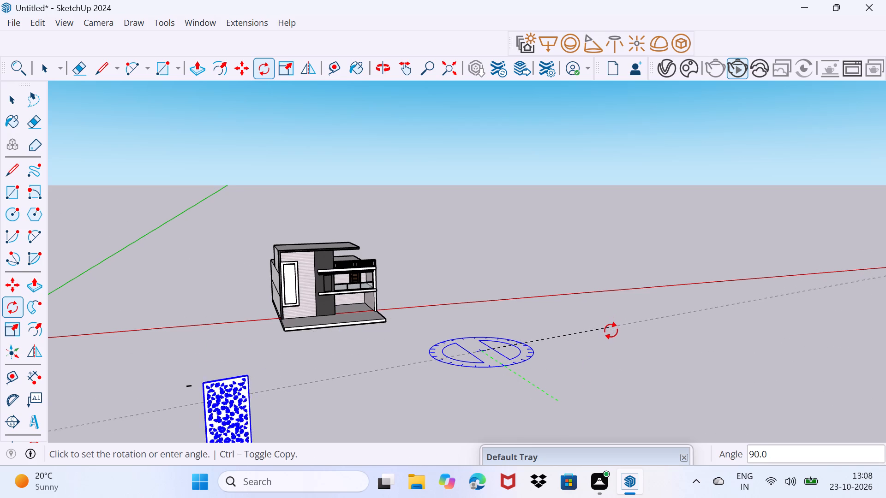
pyautogui.click(611, 333)
# Move the jali panel onto the second house's facade, snapping its lower corner to the lower corner of the dark wall's recess.
pyautogui.moveTo(245, 401); pyautogui.dragTo(162, 396, button='middle')
pyautogui.scroll(3, 183, 410)
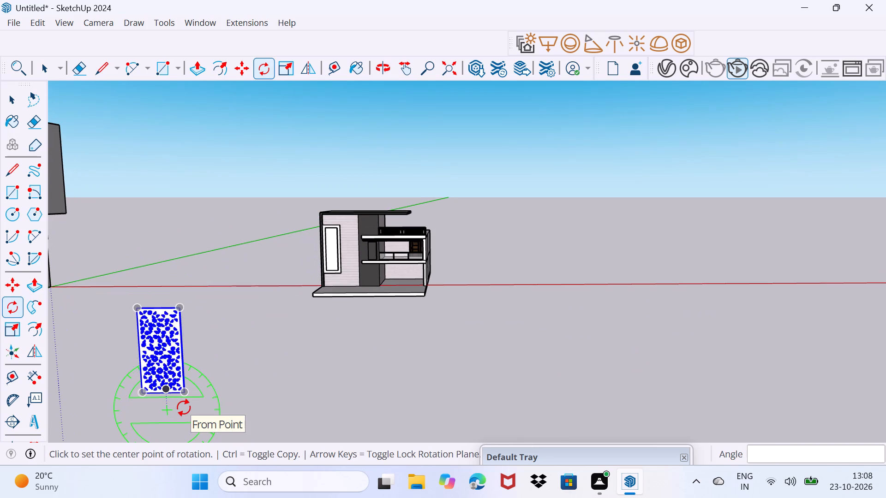
pyautogui.press('m')
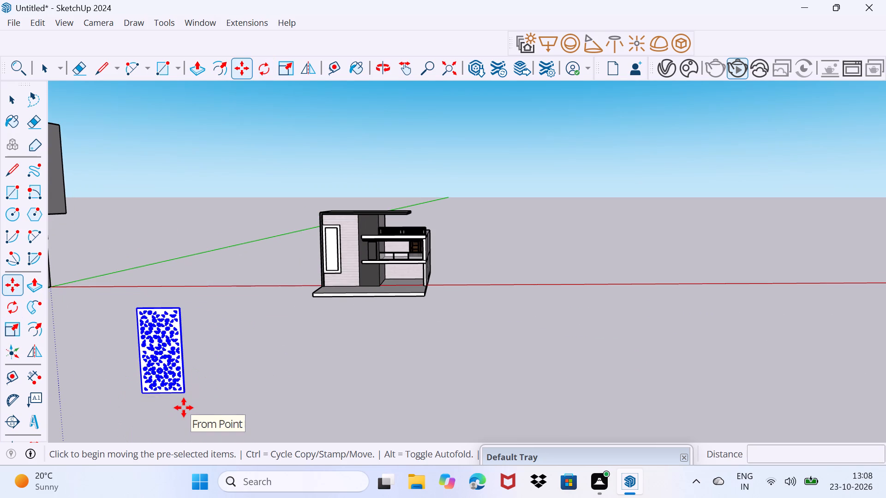
pyautogui.click(188, 388)
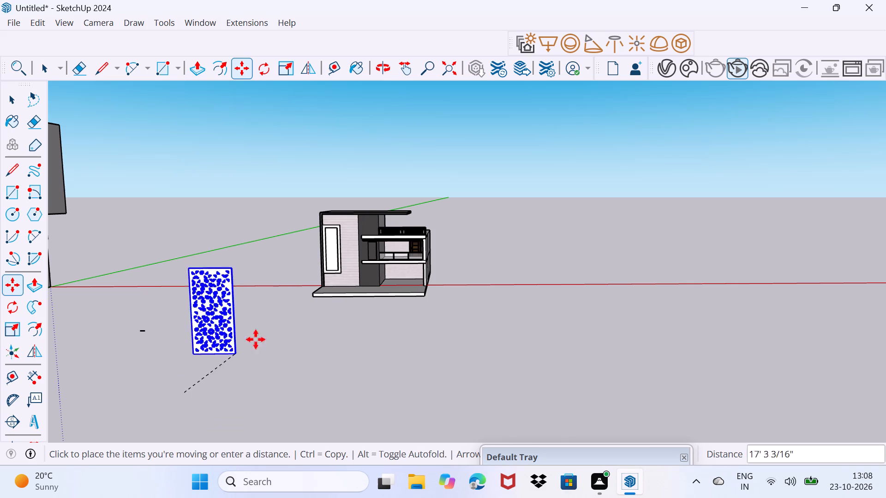
pyautogui.scroll(13, 364, 273)
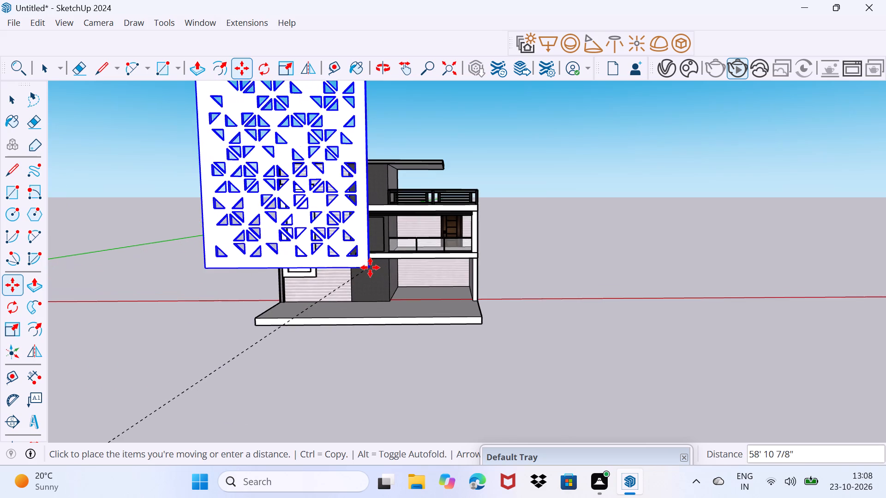
pyautogui.scroll(5, 370, 267)
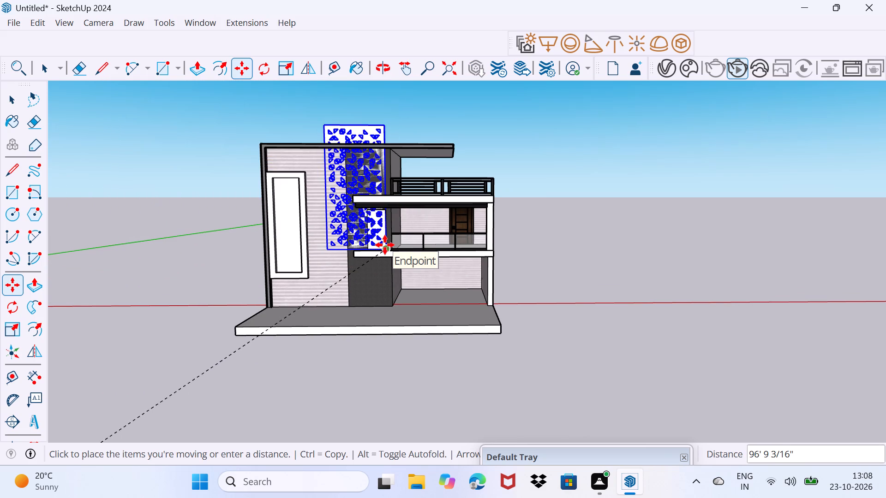
pyautogui.click(385, 245)
# Scale the jali panel down uniformly to about 0.29 from its upper corner so it fits the wall recess.
pyautogui.scroll(3, 341, 157)
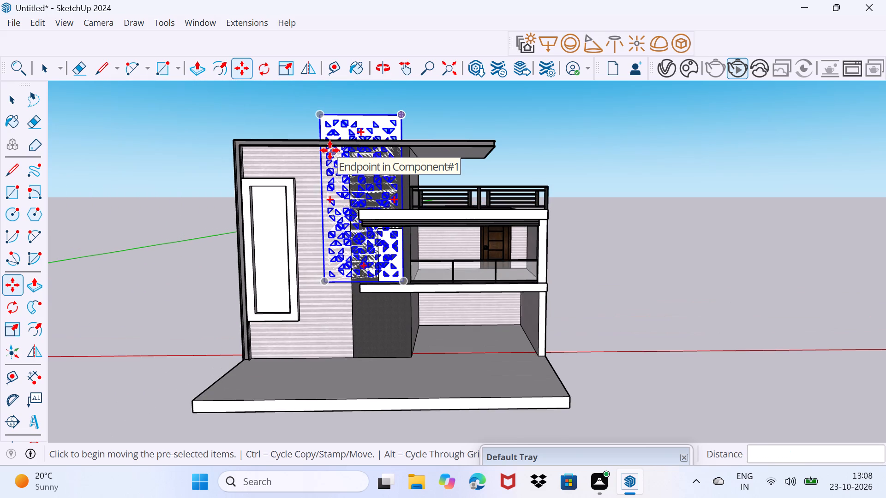
pyautogui.press('s')
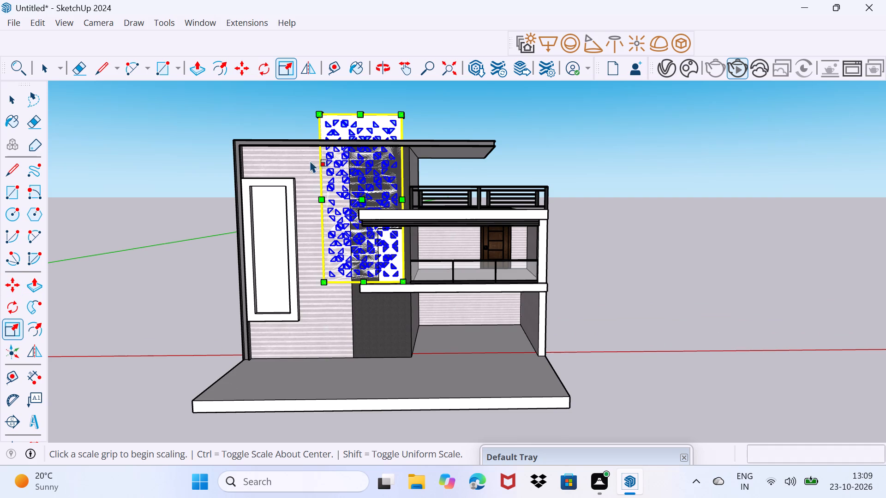
pyautogui.moveTo(323, 115); pyautogui.dragTo(379, 240)
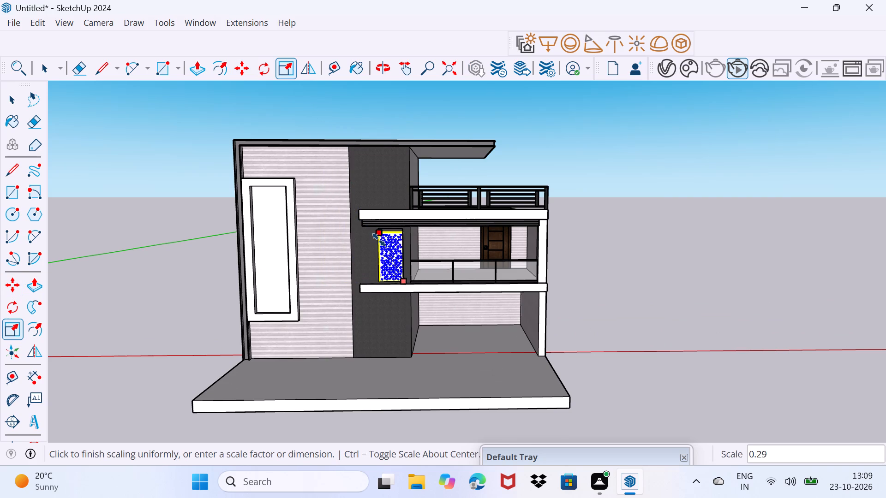
pyautogui.moveTo(379, 240); pyautogui.dragTo(379, 236)
pyautogui.scroll(1, 379, 244)
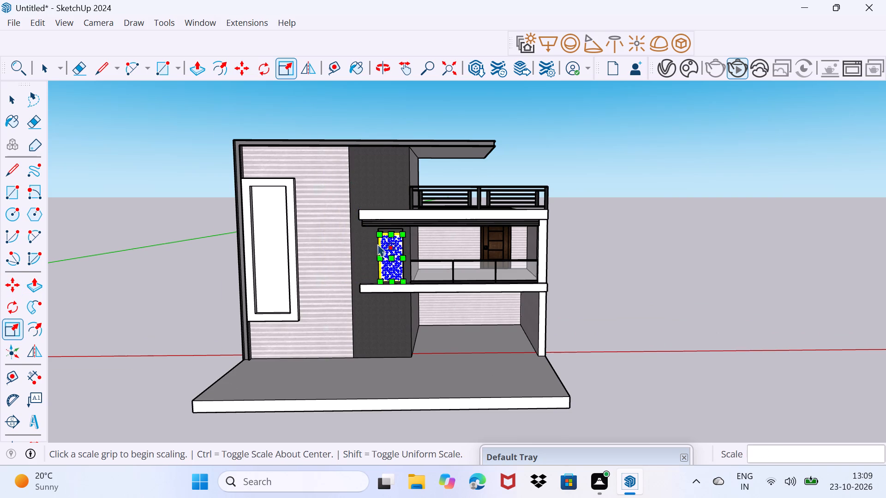
# Shift the scaled jali panel about 2 1/16" by its lower corner to seat it in the recess.
pyautogui.scroll(2, 378, 244)
pyautogui.moveTo(404, 236); pyautogui.dragTo(376, 249, button='middle')
pyautogui.scroll(9, 381, 236)
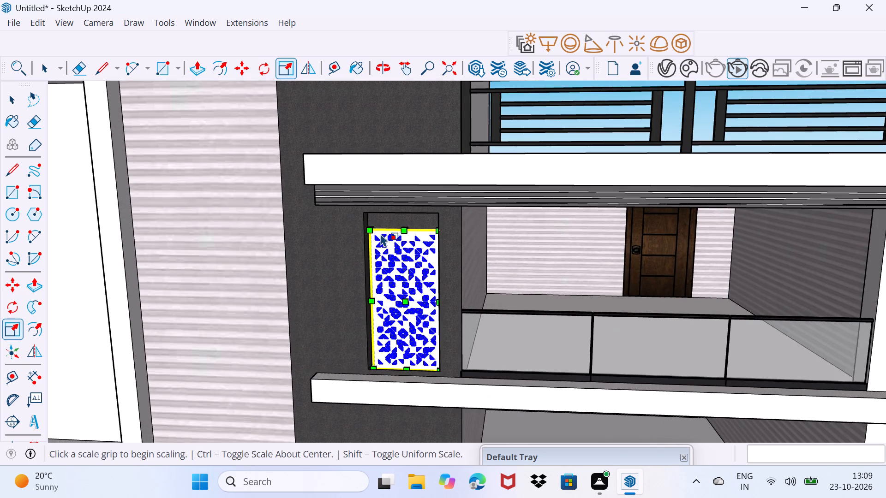
pyautogui.moveTo(412, 228); pyautogui.dragTo(349, 237, button='middle')
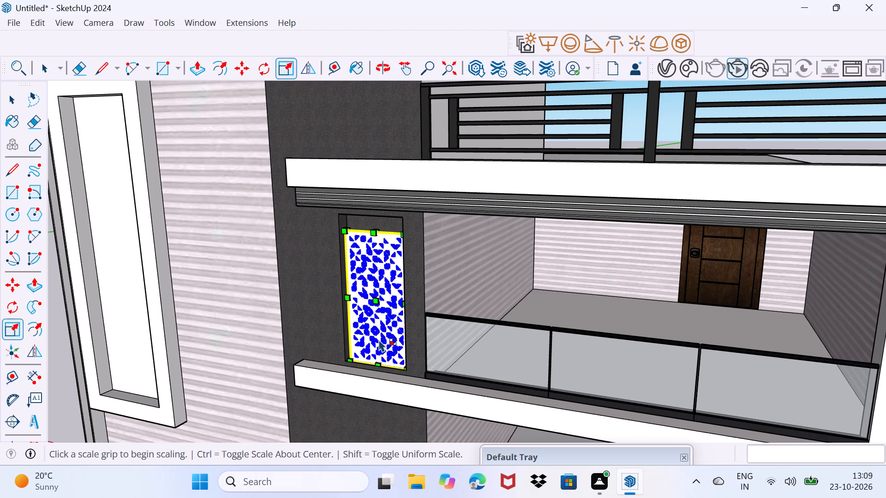
pyautogui.press('m')
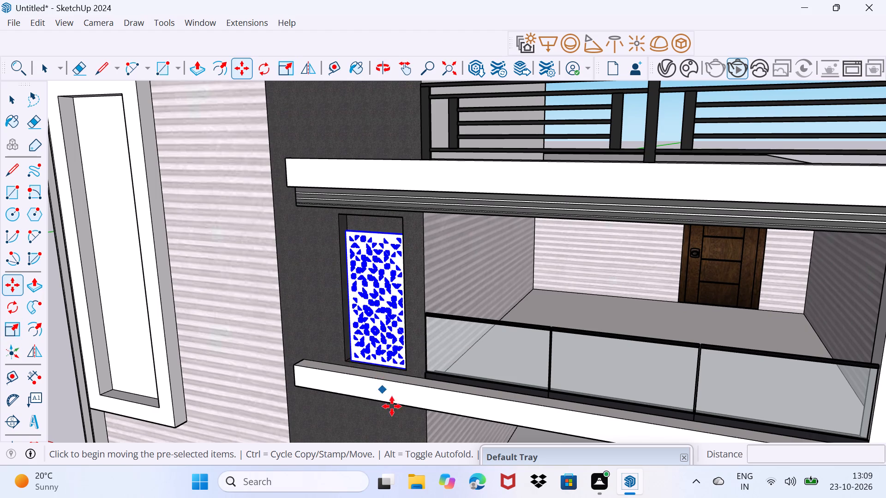
pyautogui.scroll(3, 397, 370)
pyautogui.click(407, 370)
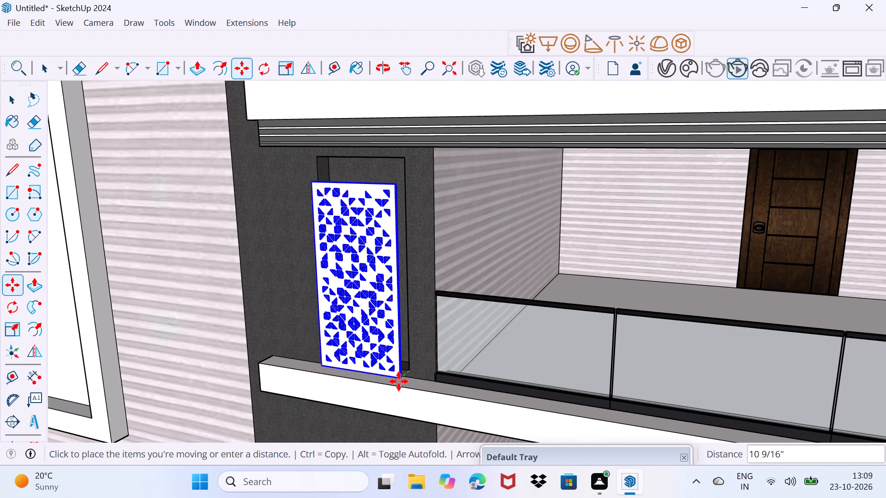
pyautogui.scroll(16, 410, 378)
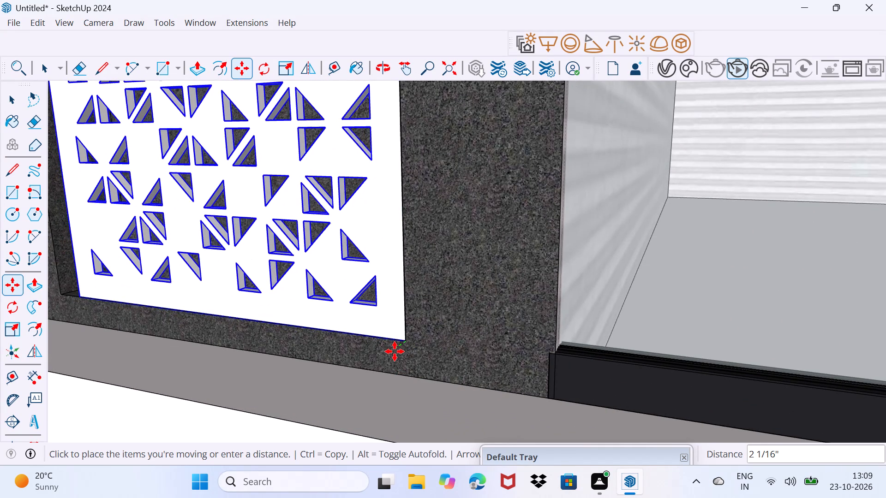
pyautogui.click(395, 351)
# Scale the jali panel's width by about 1.08 along green so its side edge reaches the recess's side.
pyautogui.scroll(-2, 263, 284)
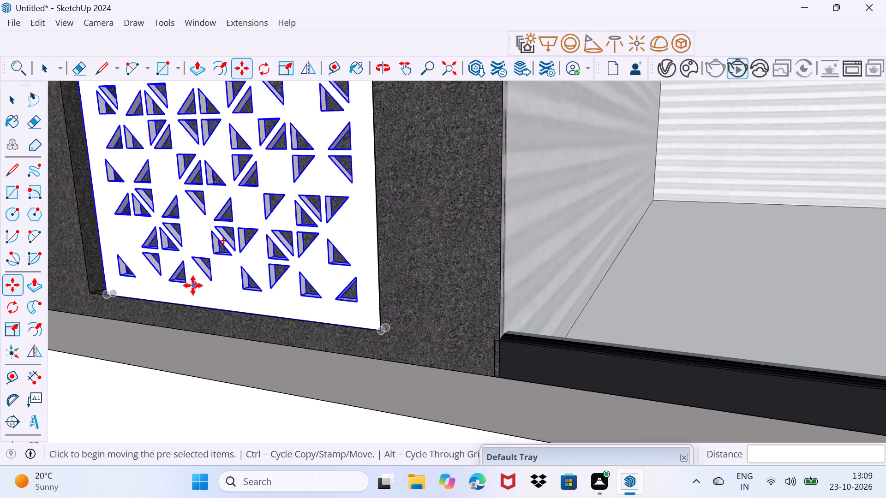
pyautogui.moveTo(193, 285); pyautogui.dragTo(356, 290, button='middle')
pyautogui.scroll(-7, 356, 290)
pyautogui.moveTo(145, 281); pyautogui.dragTo(217, 314, button='middle')
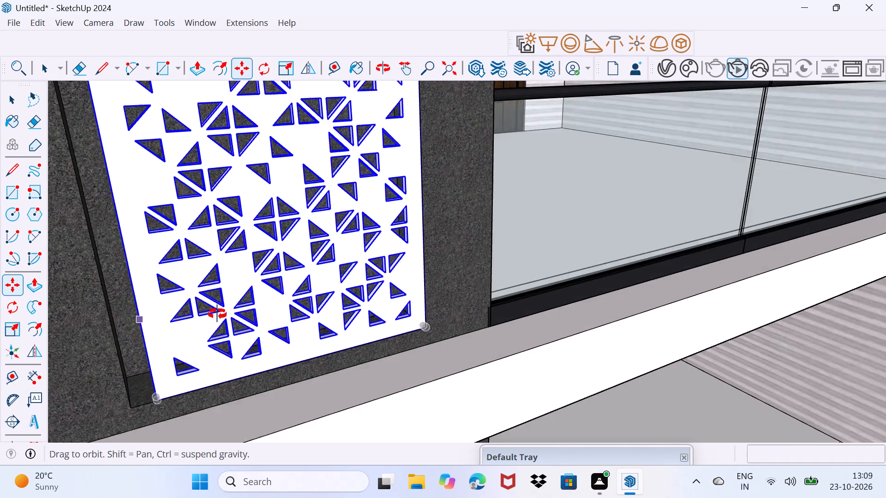
pyautogui.moveTo(217, 314); pyautogui.dragTo(223, 316, button='middle')
pyautogui.press('s')
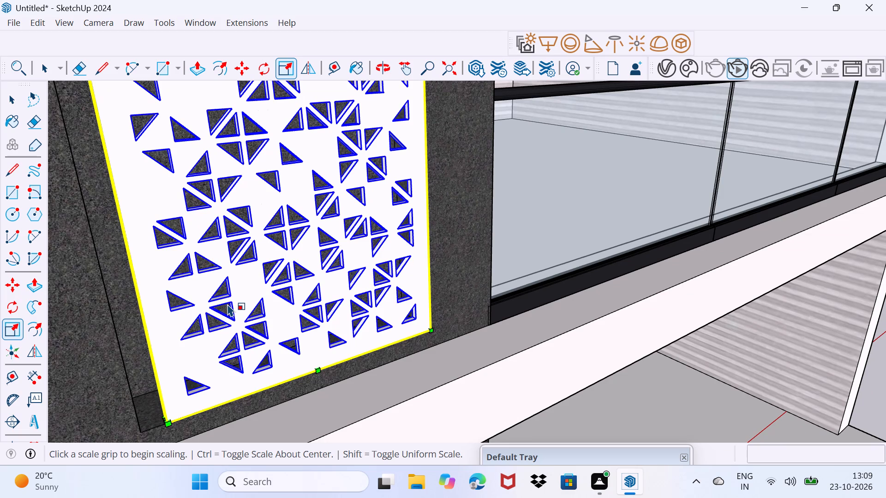
pyautogui.scroll(-4, 227, 304)
pyautogui.scroll(2, 132, 146)
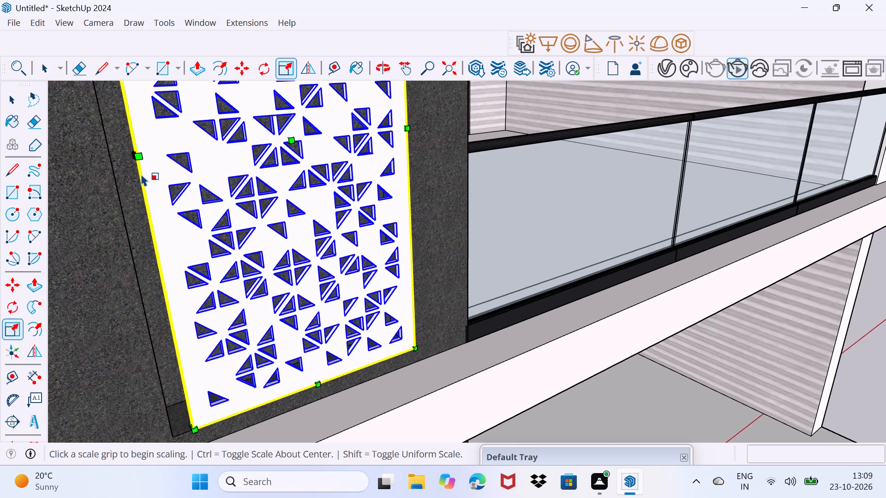
pyautogui.scroll(1, 141, 174)
pyautogui.moveTo(141, 174); pyautogui.dragTo(206, 167, button='middle')
pyautogui.scroll(11, 206, 156)
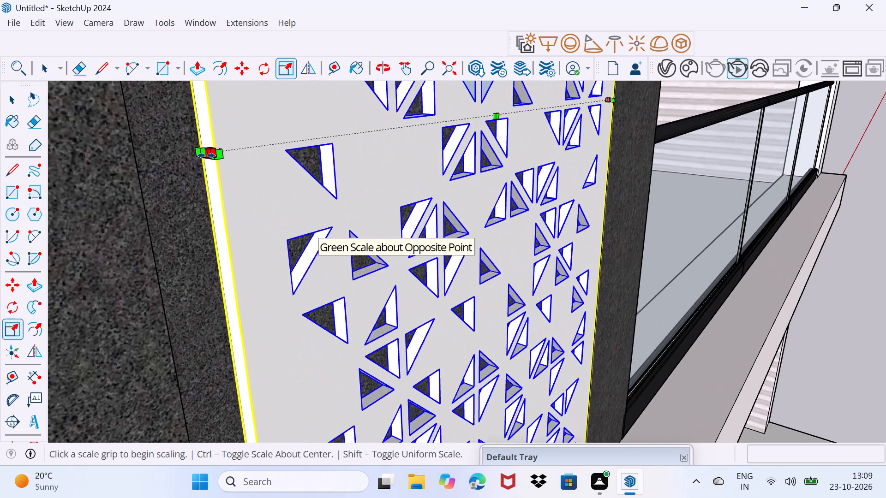
pyautogui.scroll(10, 206, 155)
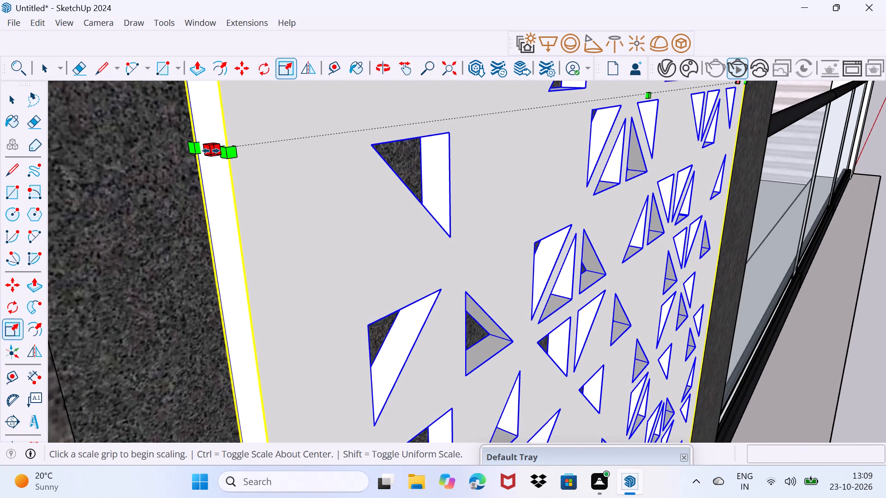
pyautogui.click(211, 151)
pyautogui.scroll(-13, 111, 173)
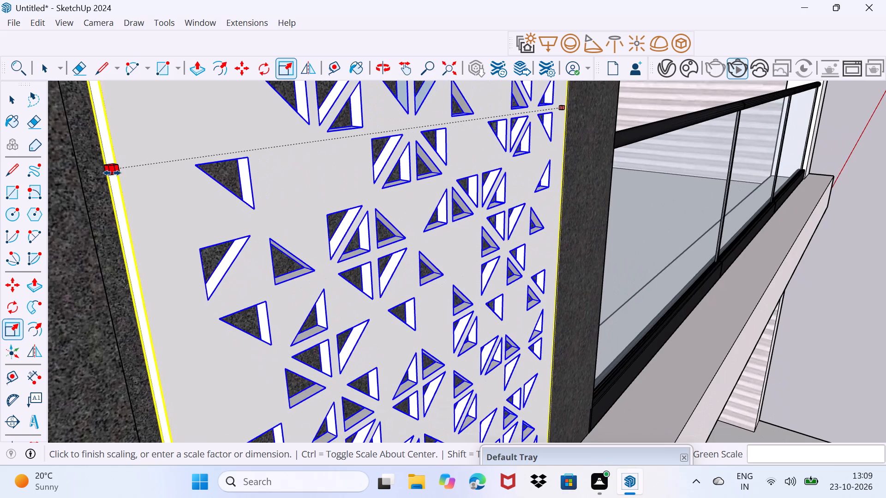
pyautogui.click(78, 180)
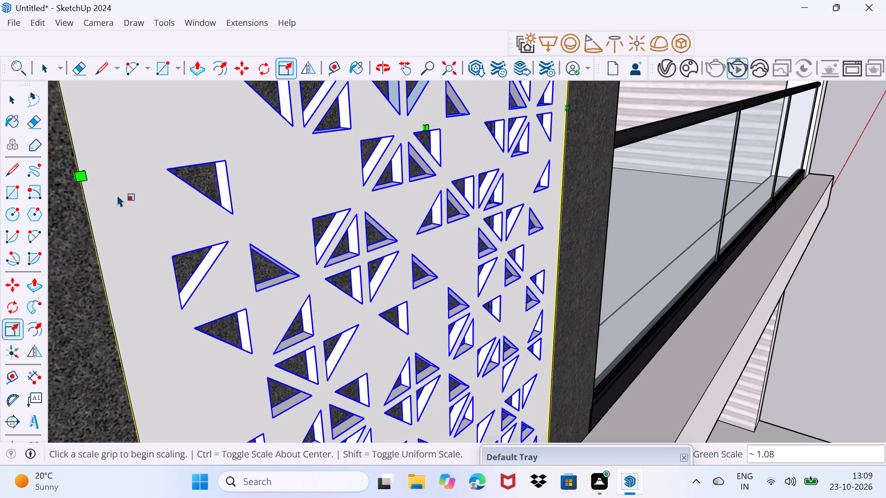
# Scale the jali panel's height by about 1.11 along red so its upper edge reaches the top of the wall recess.
pyautogui.scroll(-18, 117, 196)
pyautogui.moveTo(213, 177); pyautogui.dragTo(175, 281, button='middle')
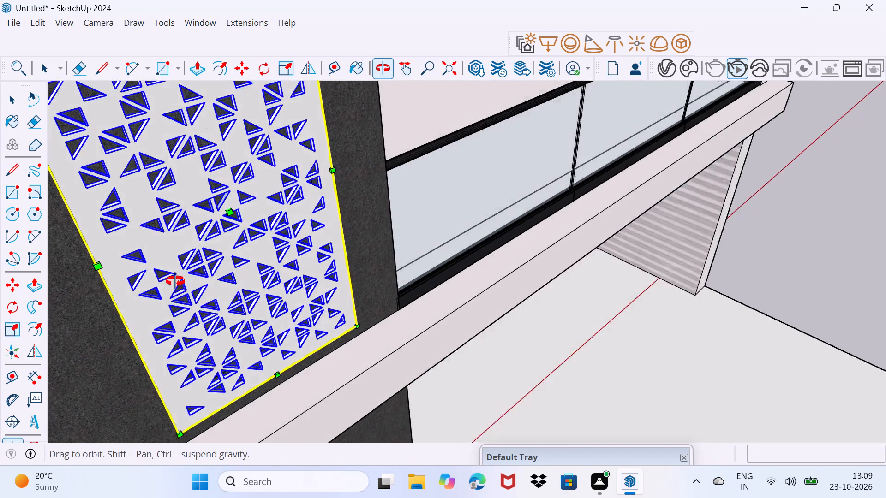
pyautogui.moveTo(175, 281); pyautogui.dragTo(280, 359, button='middle')
pyautogui.scroll(3, 156, 282)
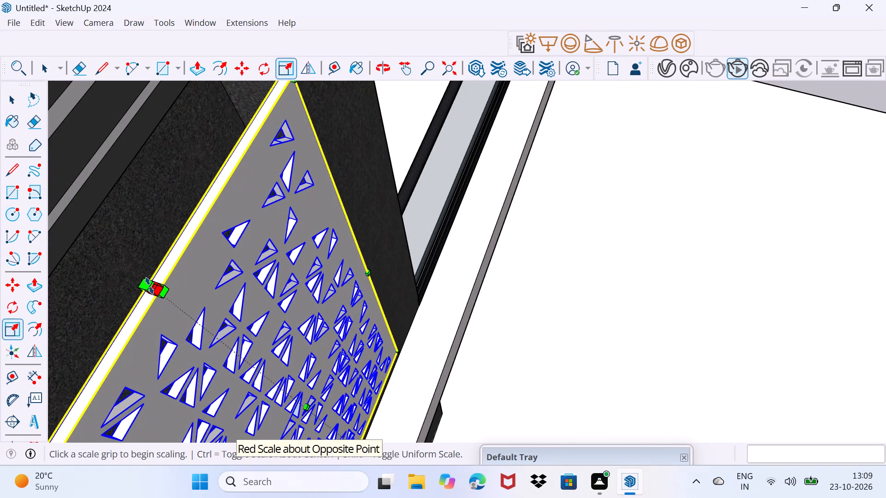
pyautogui.click(150, 286)
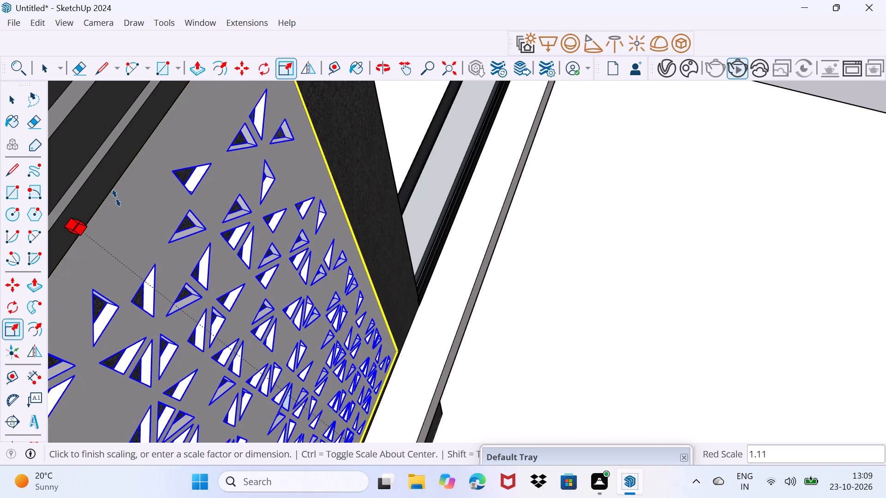
pyautogui.click(116, 198)
pyautogui.press('space')
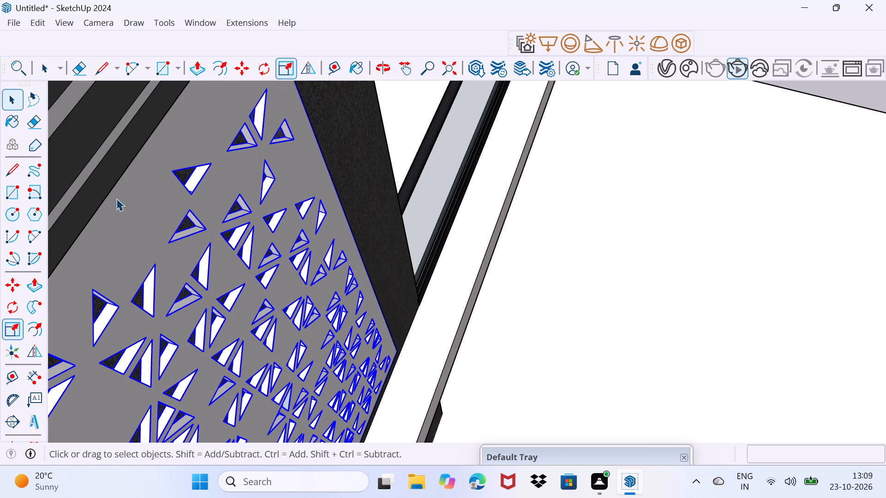
pyautogui.moveTo(150, 256); pyautogui.dragTo(157, 209)
# Draw a doorway rectangle about 4' 5 7/16" by 9' 1/2" on the ground-floor back wall, rising from the floor near the side-wall corner.
pyautogui.scroll(-4, 146, 226)
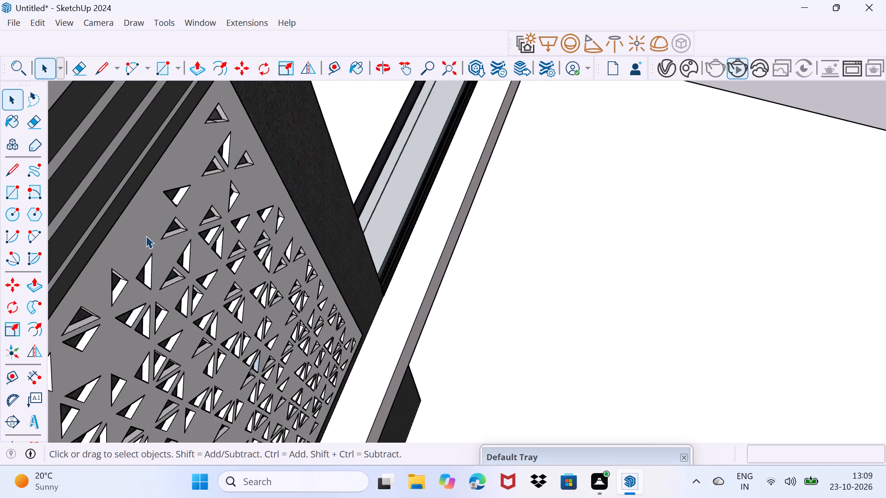
pyautogui.scroll(-17, 146, 236)
pyautogui.moveTo(240, 318); pyautogui.dragTo(216, 308, button='middle')
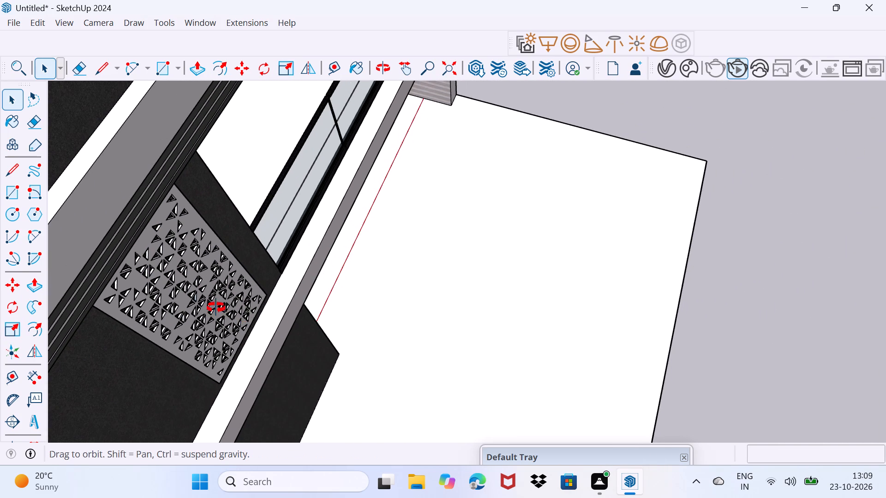
pyautogui.moveTo(216, 308); pyautogui.dragTo(131, 261, button='middle')
pyautogui.scroll(-7, 131, 261)
pyautogui.moveTo(414, 351); pyautogui.dragTo(334, 277, button='middle')
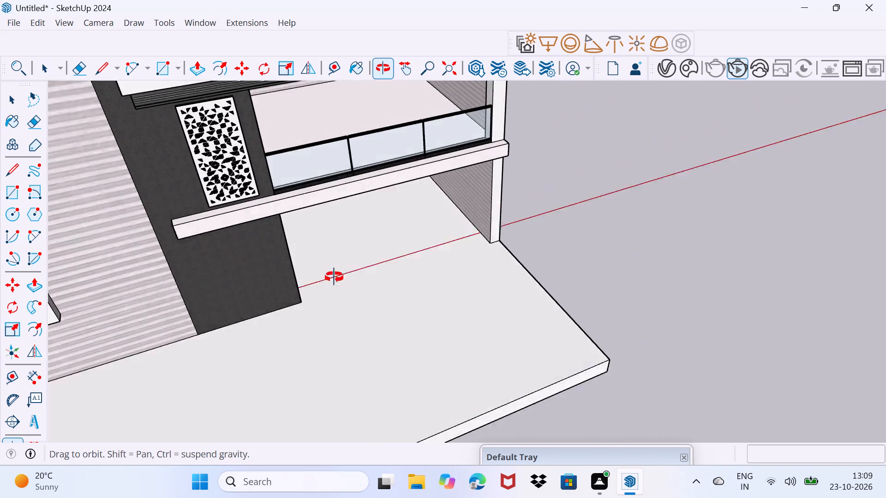
pyautogui.moveTo(334, 277); pyautogui.dragTo(277, 269, button='middle')
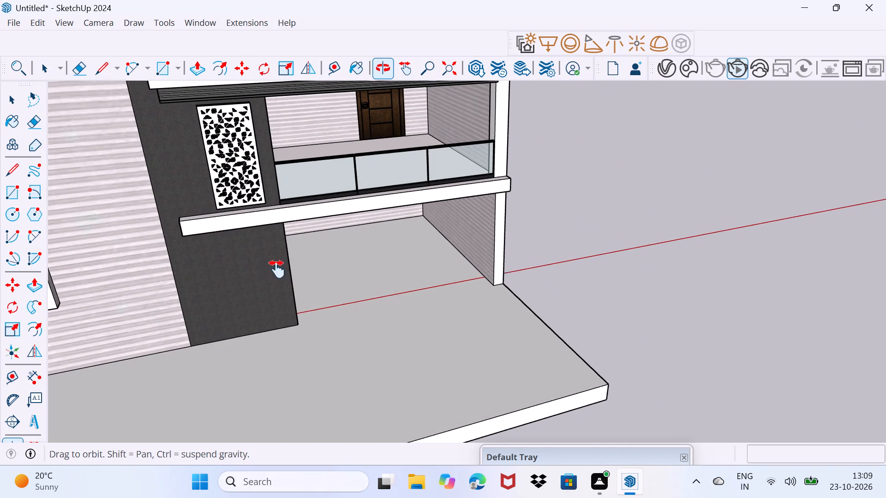
pyautogui.moveTo(277, 269); pyautogui.dragTo(149, 331, button='middle')
pyautogui.moveTo(188, 351); pyautogui.dragTo(218, 284, button='middle')
pyautogui.scroll(2, 209, 331)
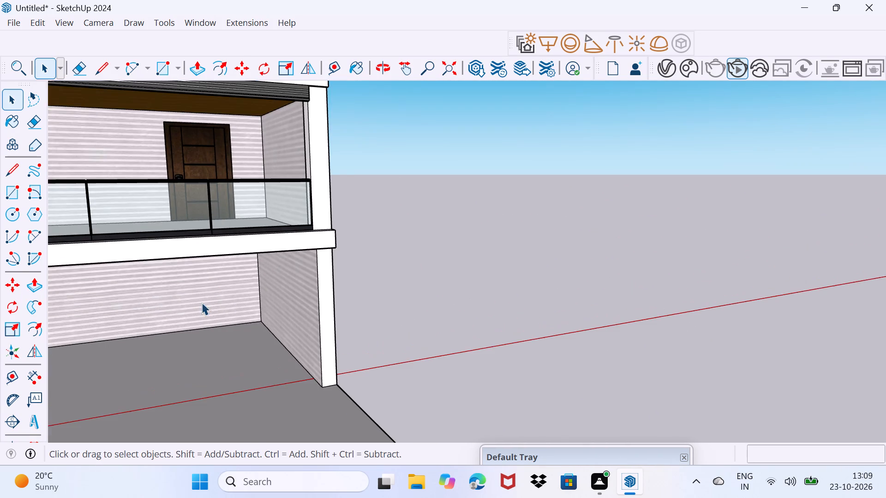
pyautogui.scroll(2, 232, 316)
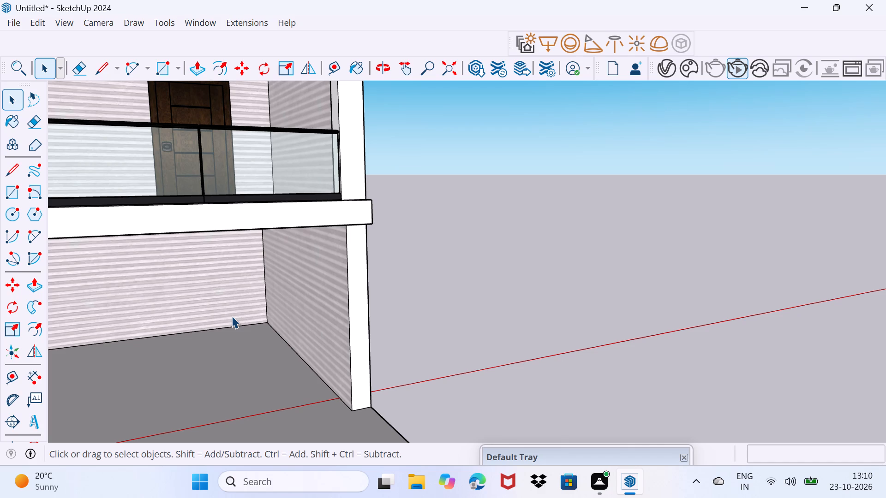
pyautogui.press('r')
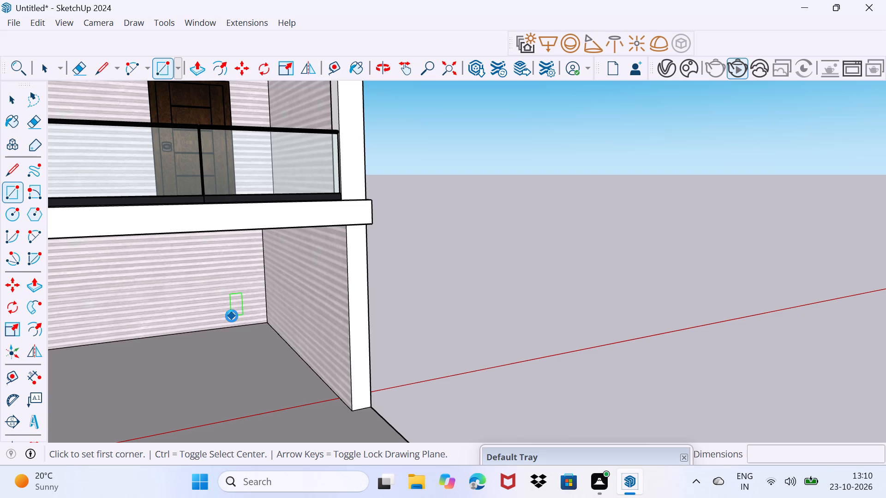
pyautogui.click(258, 324)
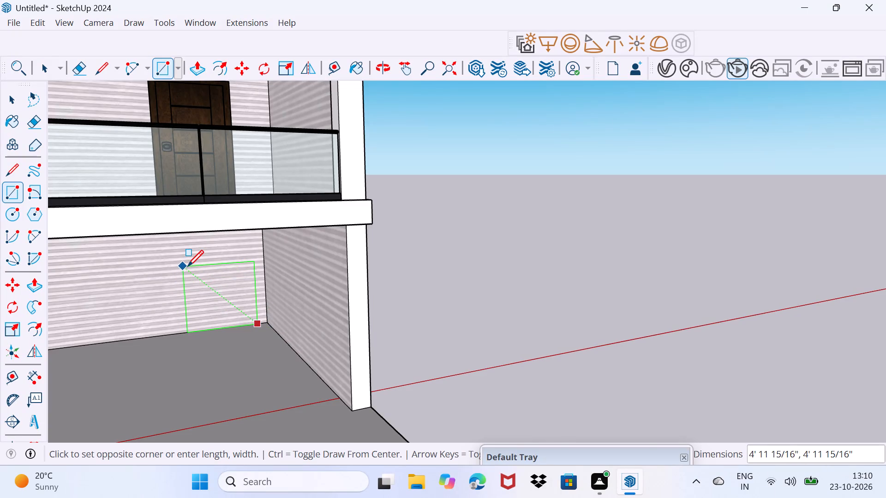
pyautogui.scroll(5, 187, 266)
pyautogui.moveTo(189, 271); pyautogui.dragTo(188, 241, button='middle')
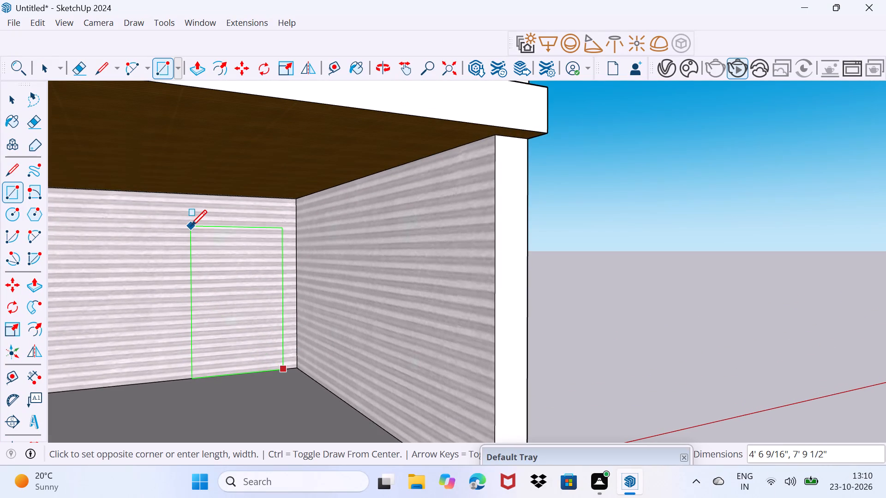
pyautogui.click(193, 202)
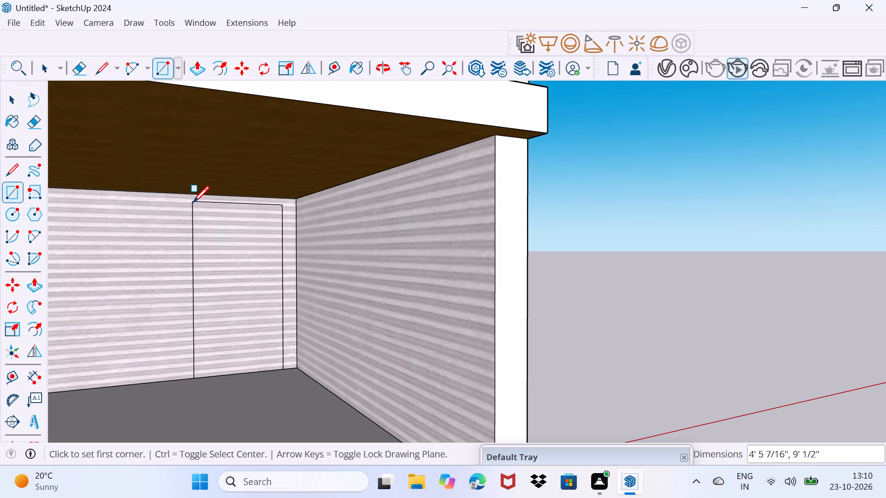
pyautogui.press('space')
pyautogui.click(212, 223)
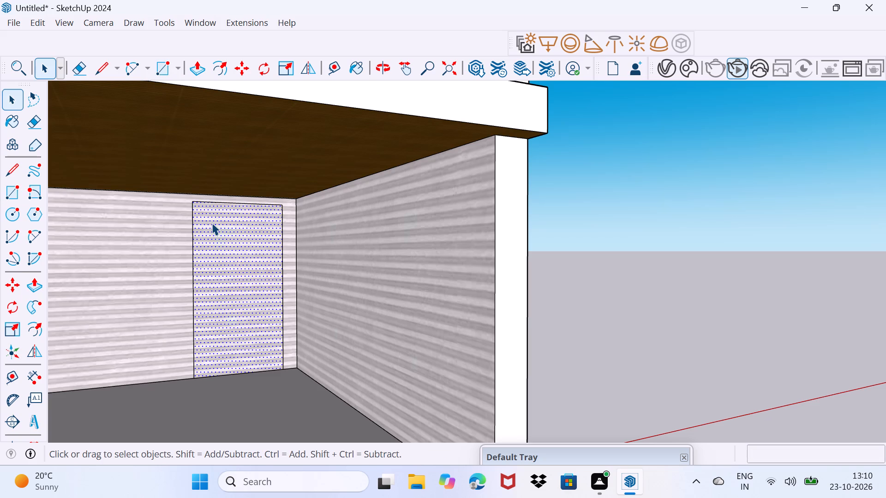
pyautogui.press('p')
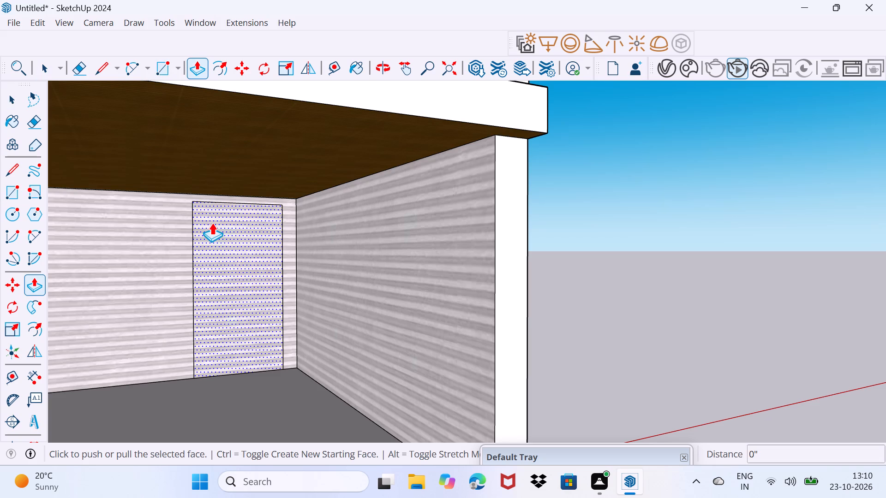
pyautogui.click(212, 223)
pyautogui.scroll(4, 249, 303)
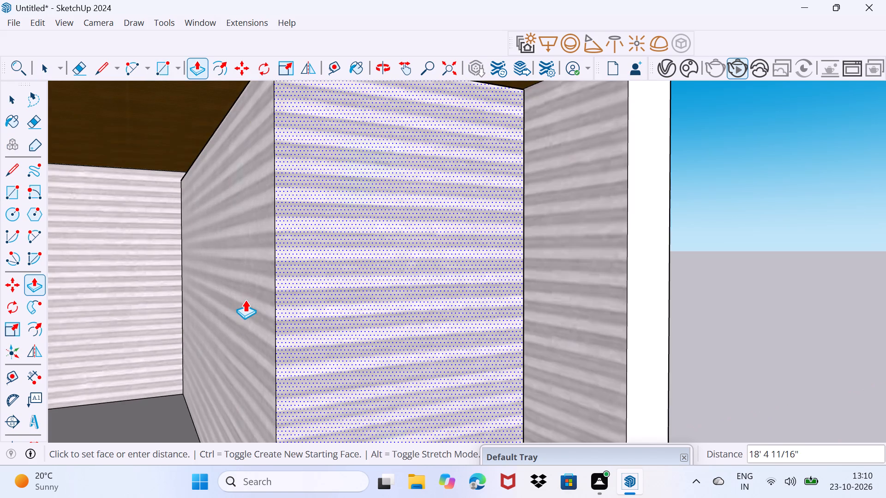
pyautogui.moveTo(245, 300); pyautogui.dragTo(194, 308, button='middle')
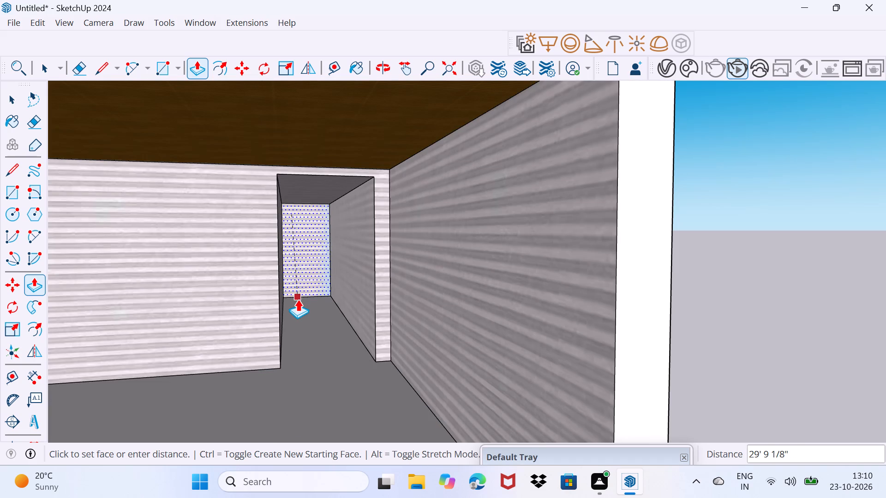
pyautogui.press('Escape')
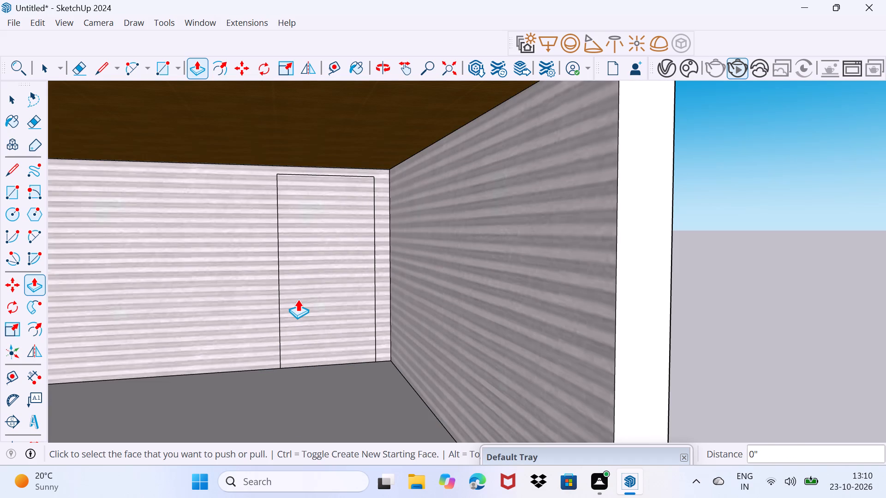
# Push the doorway rectangle about 5' 1 3/8" into the ground-floor back wall to form a door recess.
pyautogui.click(350, 308)
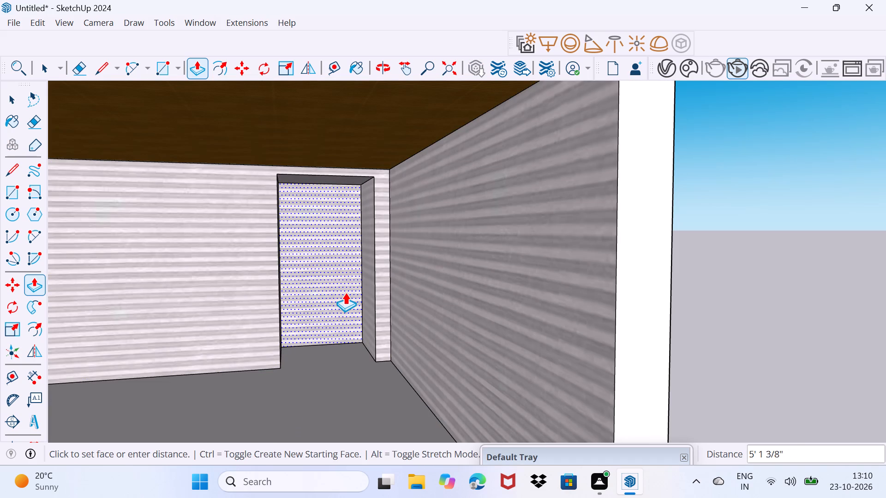
pyautogui.click(345, 292)
pyautogui.press('space')
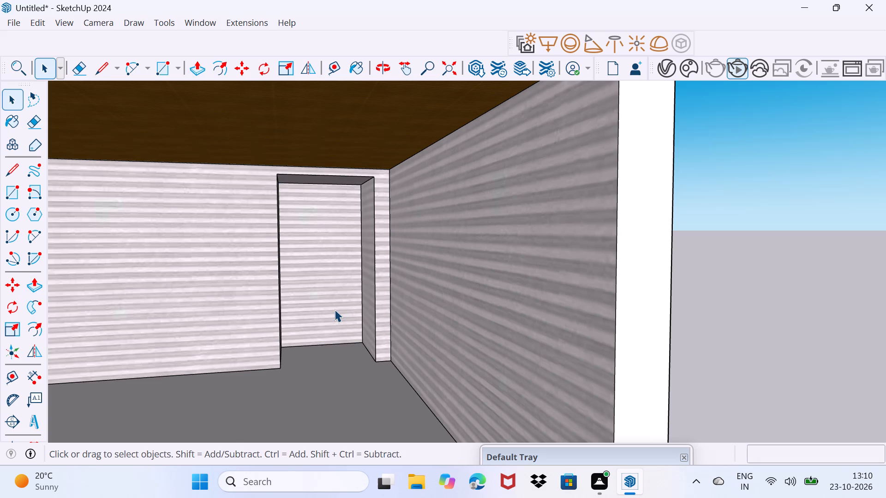
# Search 3D Warehouse for "doors".
pyautogui.moveTo(335, 309); pyautogui.dragTo(337, 335, button='middle')
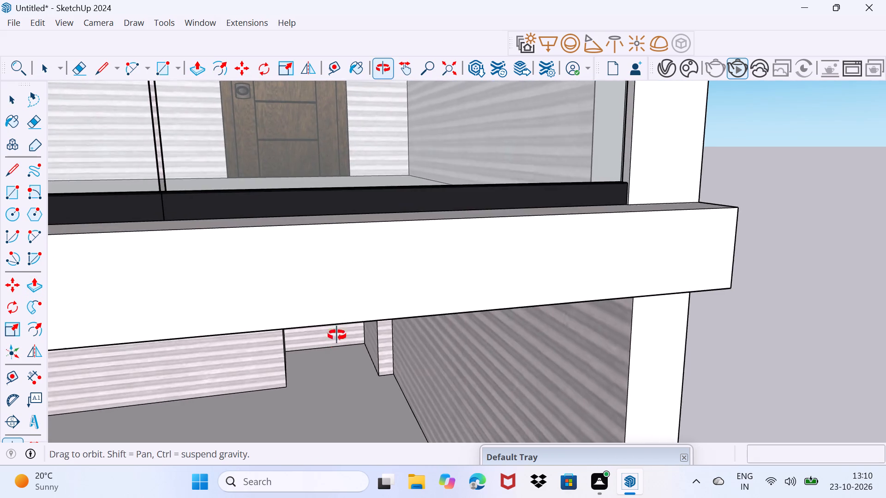
pyautogui.moveTo(337, 335); pyautogui.dragTo(339, 324, button='middle')
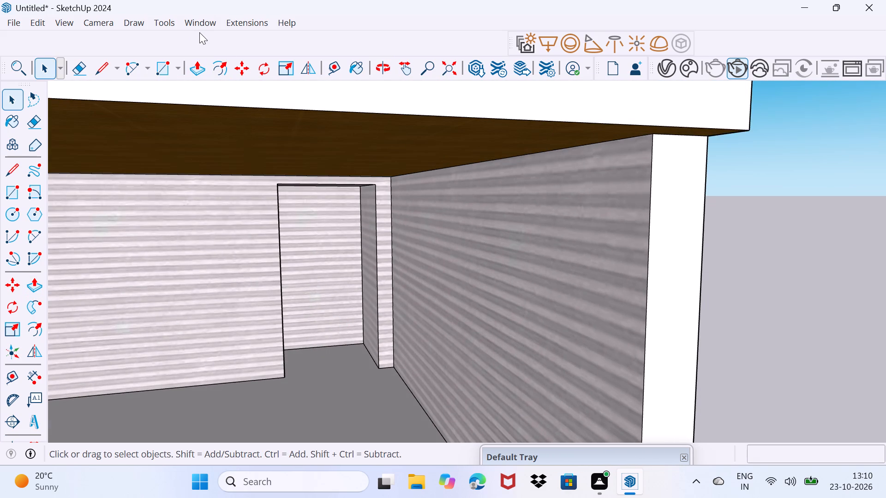
pyautogui.click(204, 26)
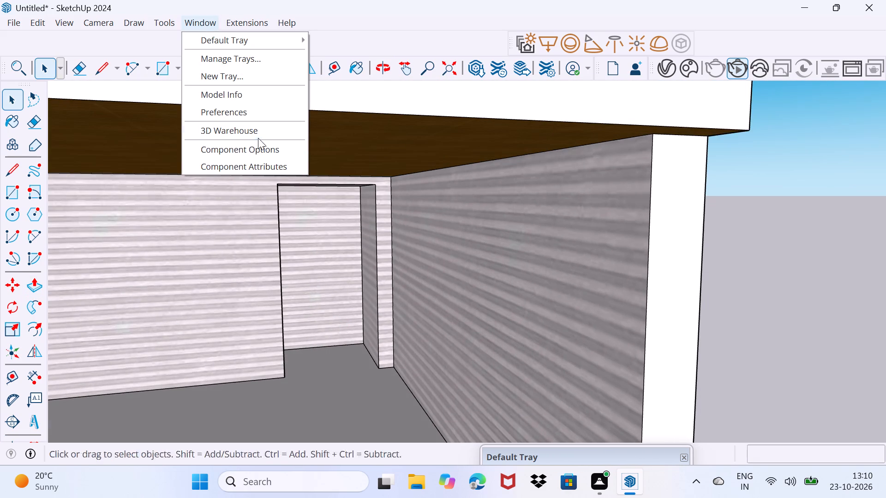
pyautogui.click(261, 136)
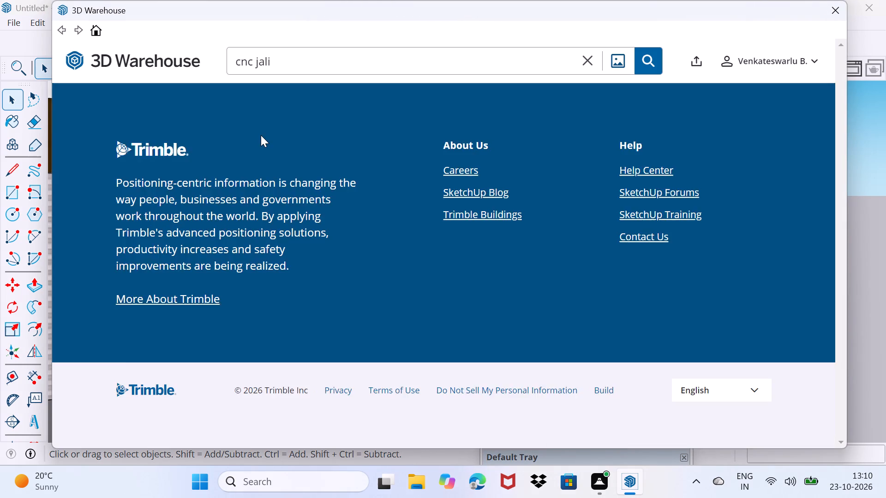
pyautogui.click(320, 65)
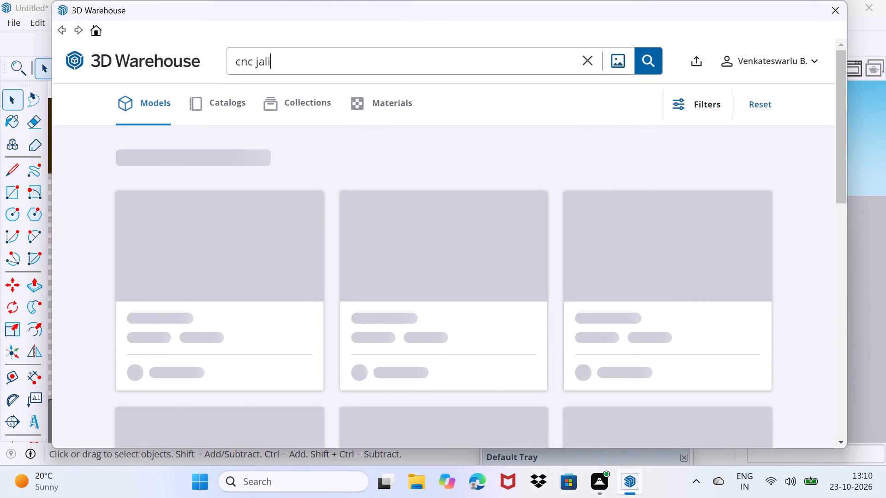
pyautogui.press('BackSpace')
pyautogui.press('BackSpace')
pyautogui.press('BackSpace')
pyautogui.press('BackSpace')
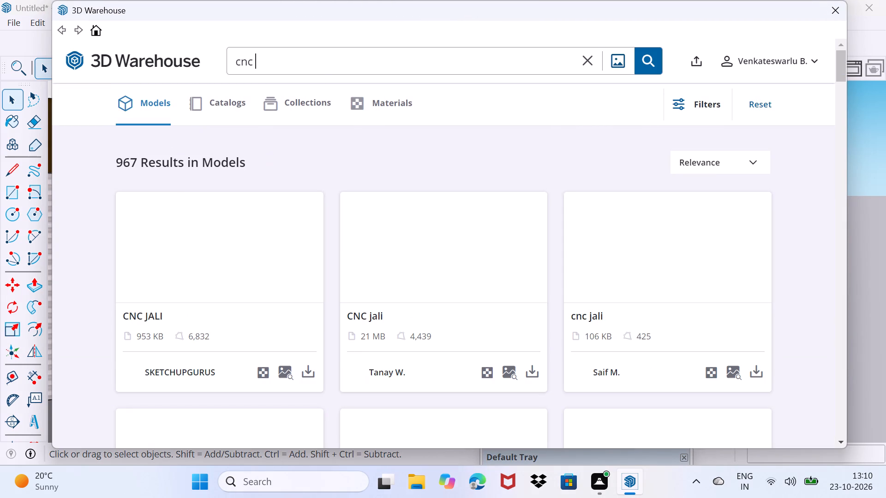
pyautogui.press('BackSpace')
pyautogui.press('BackSpace')
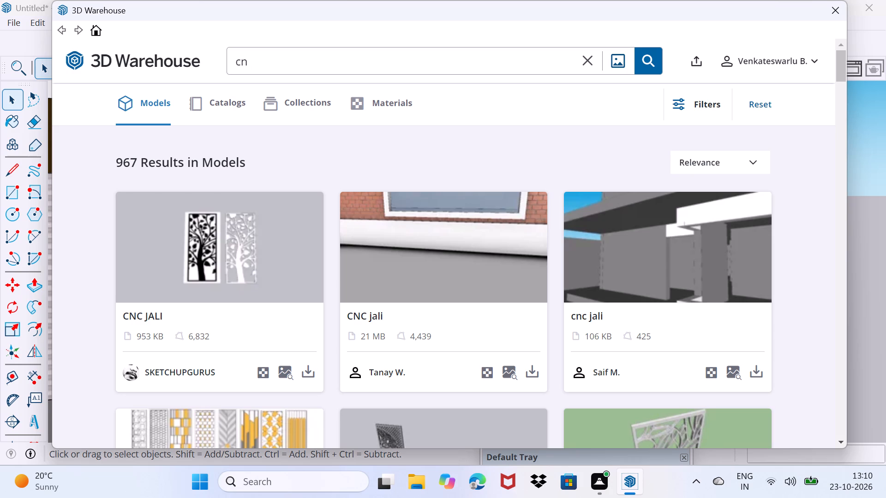
pyautogui.press('BackSpace')
pyautogui.press('BackSpace')
pyautogui.press('BackSpace')
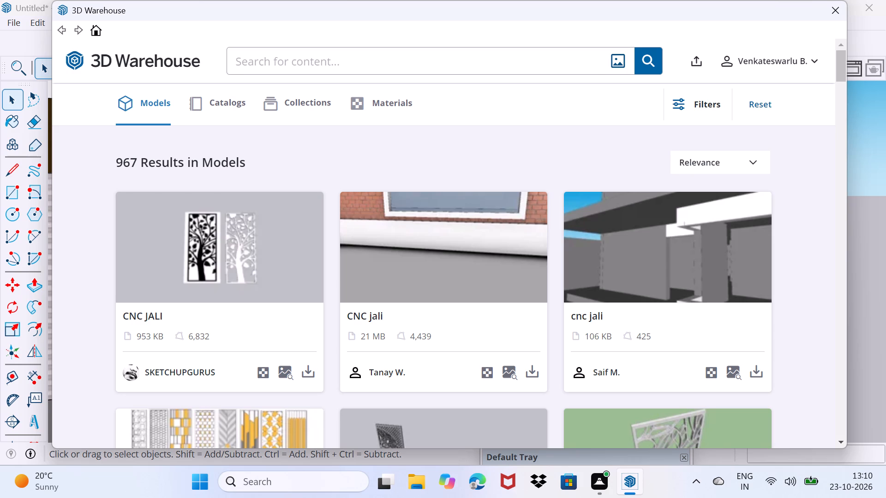
pyautogui.press('d')
pyautogui.write('oors')
pyautogui.press('Return')
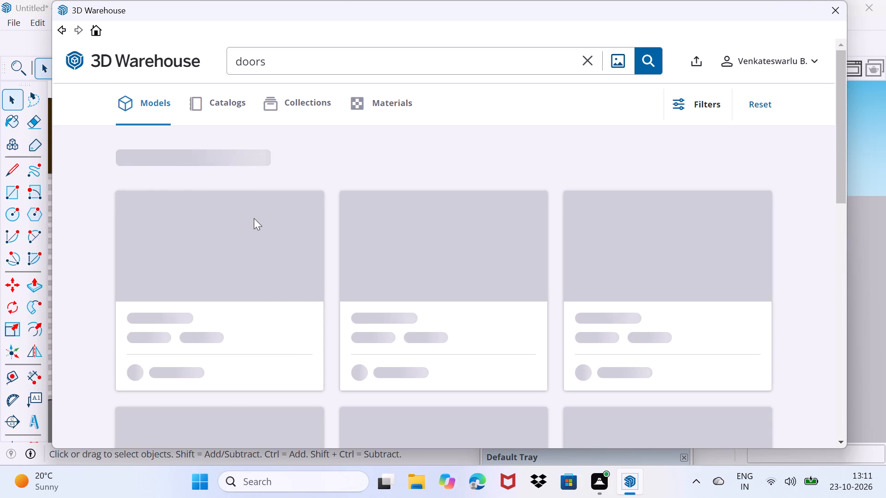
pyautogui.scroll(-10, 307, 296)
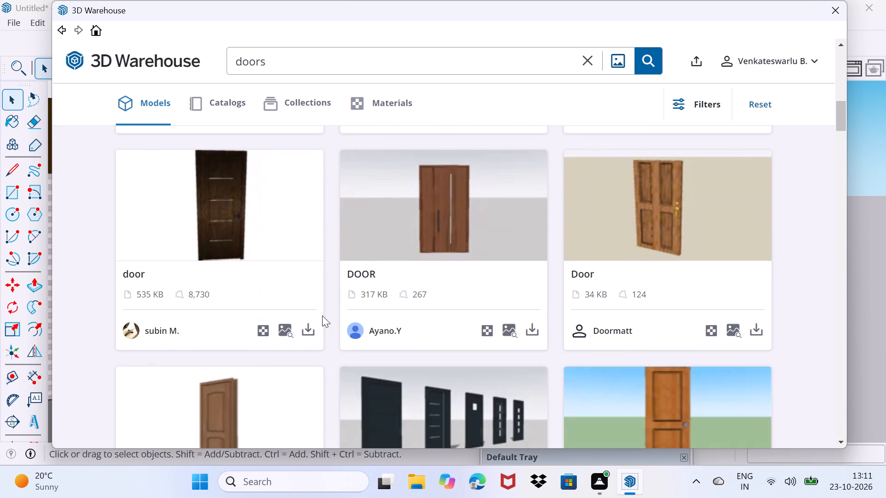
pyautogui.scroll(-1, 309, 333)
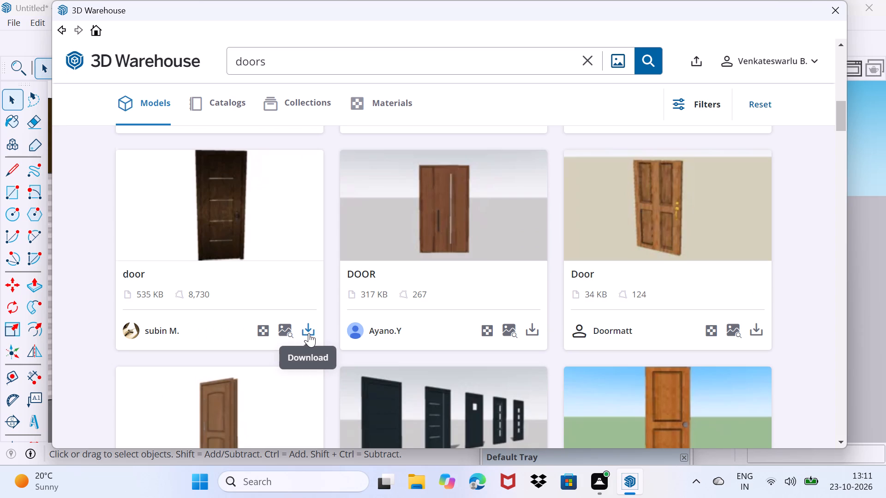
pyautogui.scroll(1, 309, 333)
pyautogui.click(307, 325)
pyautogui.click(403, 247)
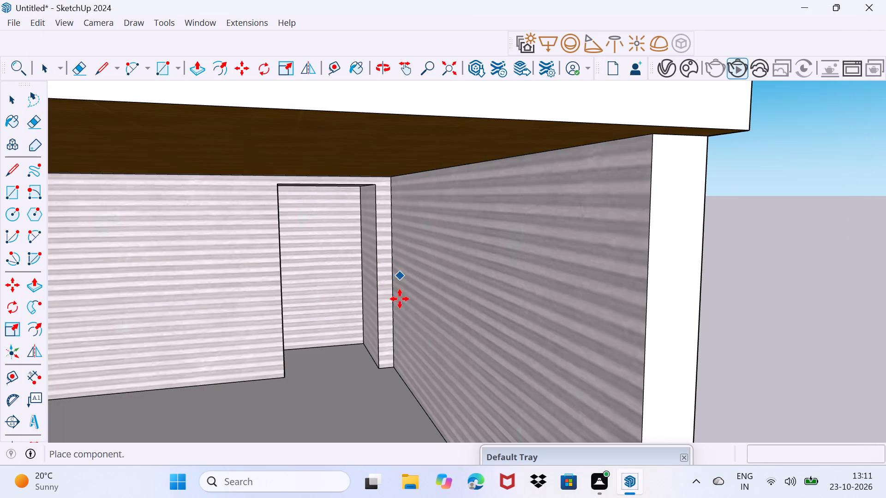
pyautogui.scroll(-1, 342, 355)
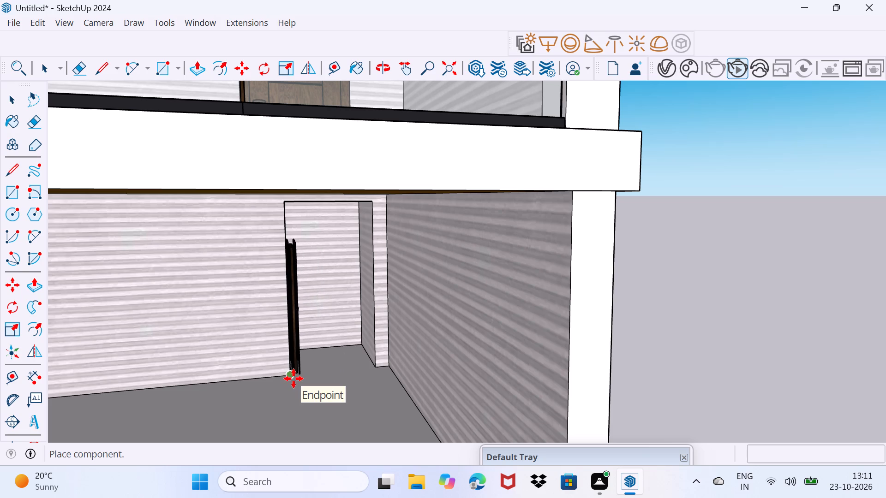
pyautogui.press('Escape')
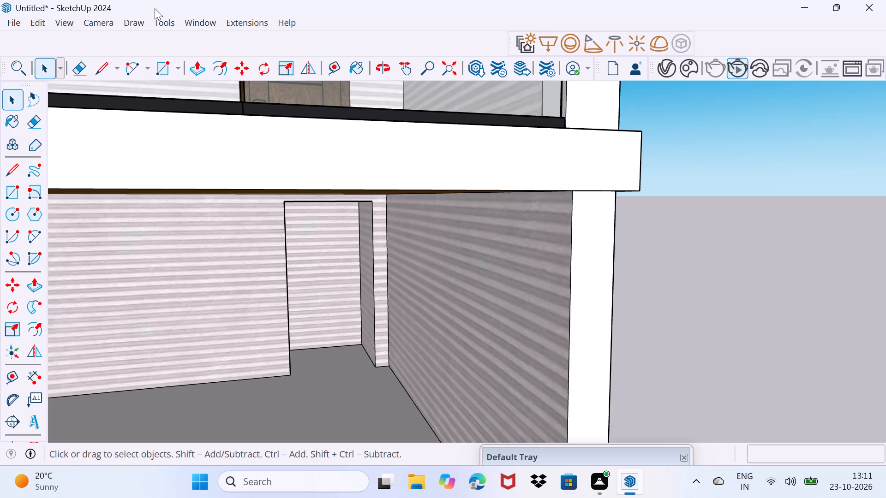
# Reopen 3D Warehouse and examine the "doors" model results for a door that suits the ground-floor recess.
pyautogui.click(196, 21)
pyautogui.click(223, 123)
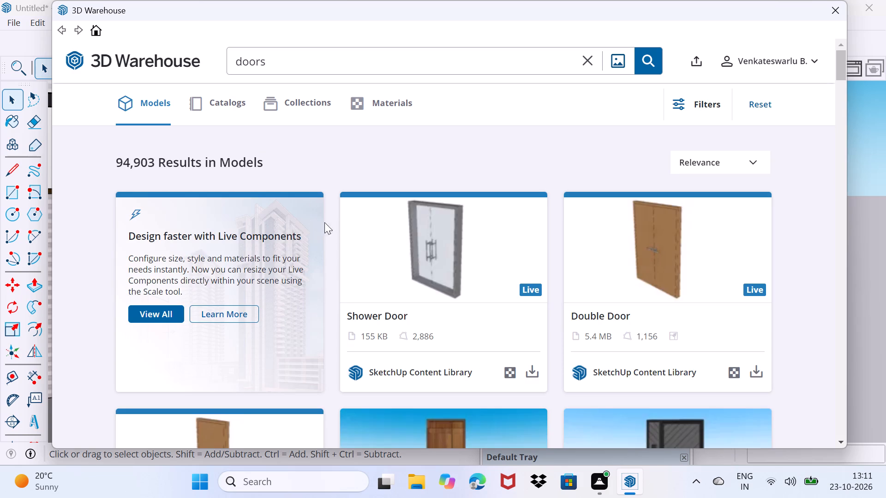
pyautogui.scroll(-10, 347, 328)
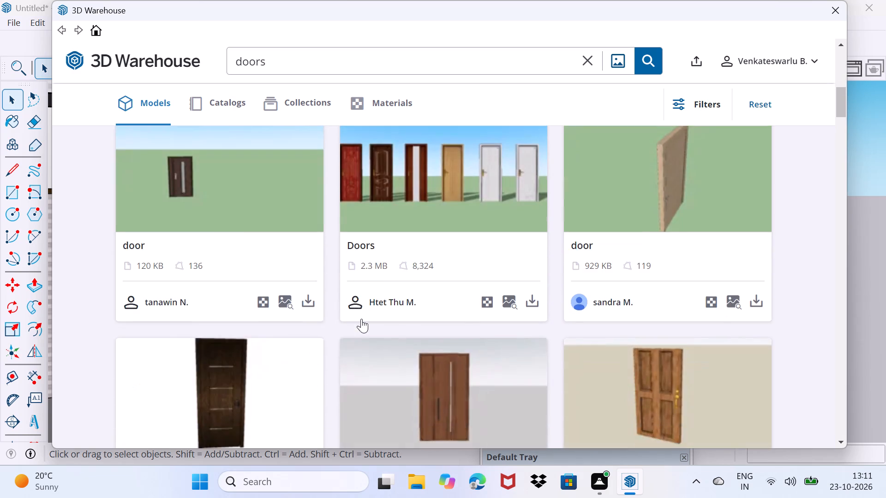
pyautogui.scroll(-10, 361, 319)
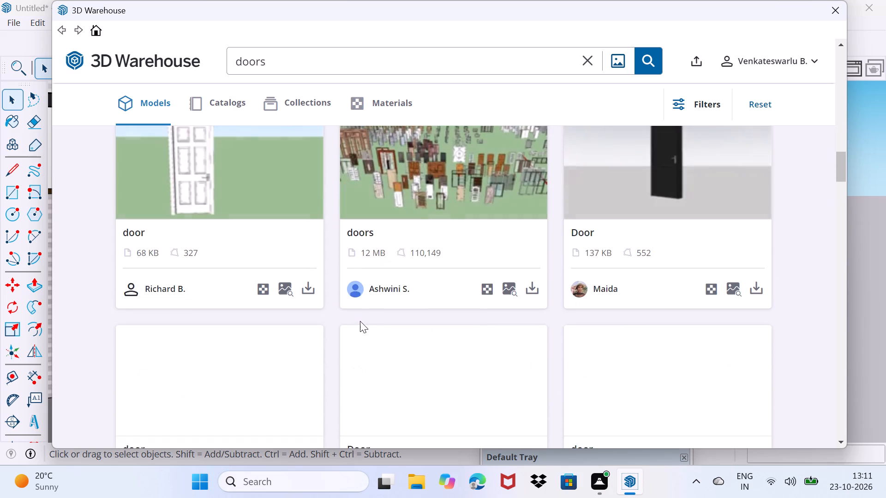
pyautogui.scroll(-5, 360, 321)
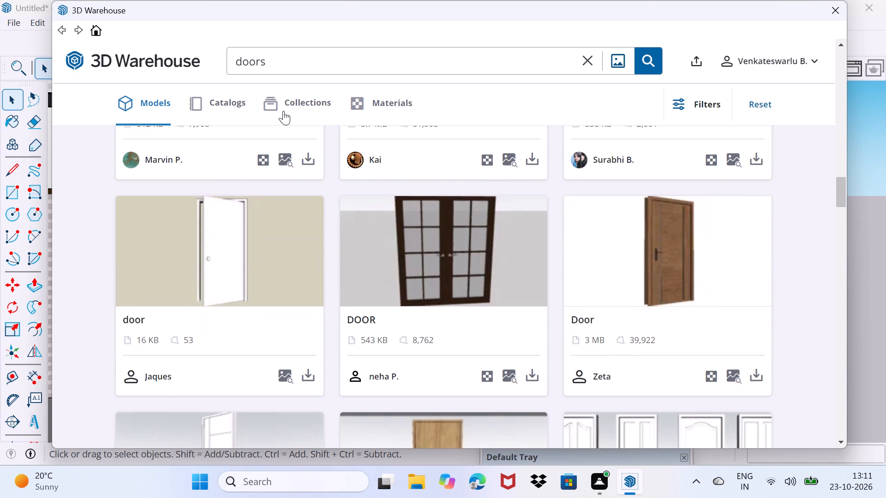
# Examine the "doors" collections in 3D Warehouse for a suitable wooden door.
pyautogui.click(284, 110)
pyautogui.click(285, 96)
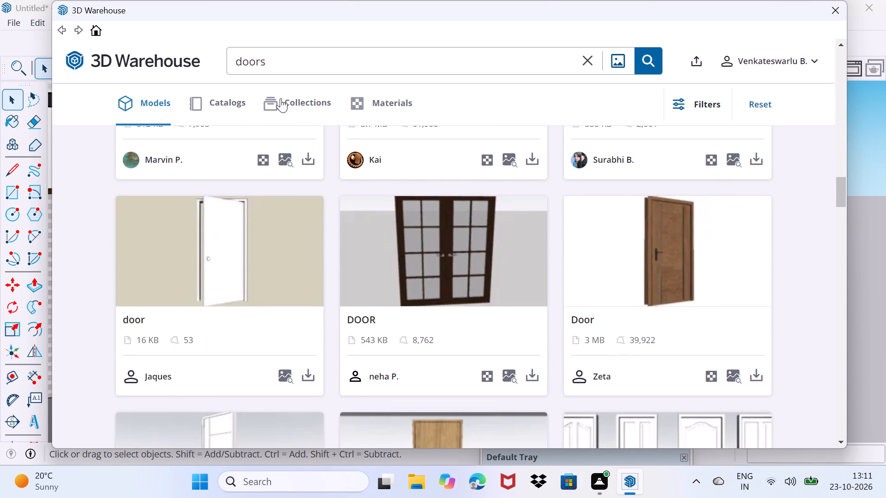
pyautogui.doubleClick(272, 99)
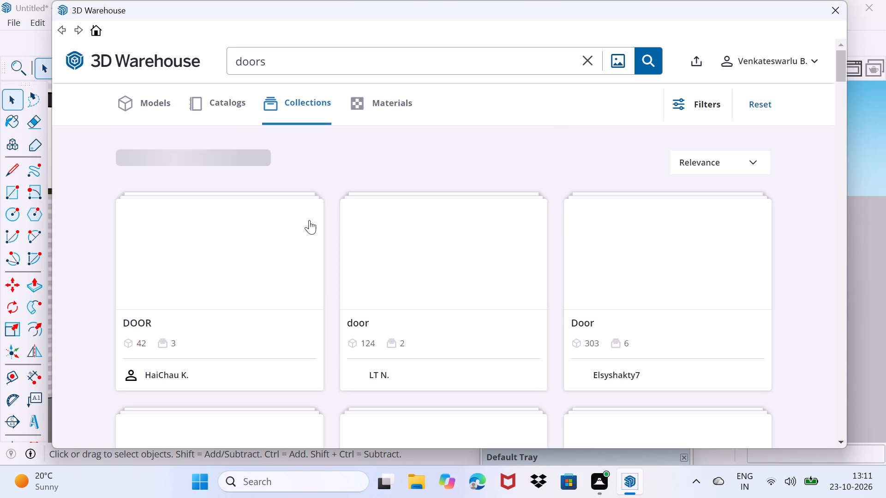
pyautogui.scroll(-4, 309, 220)
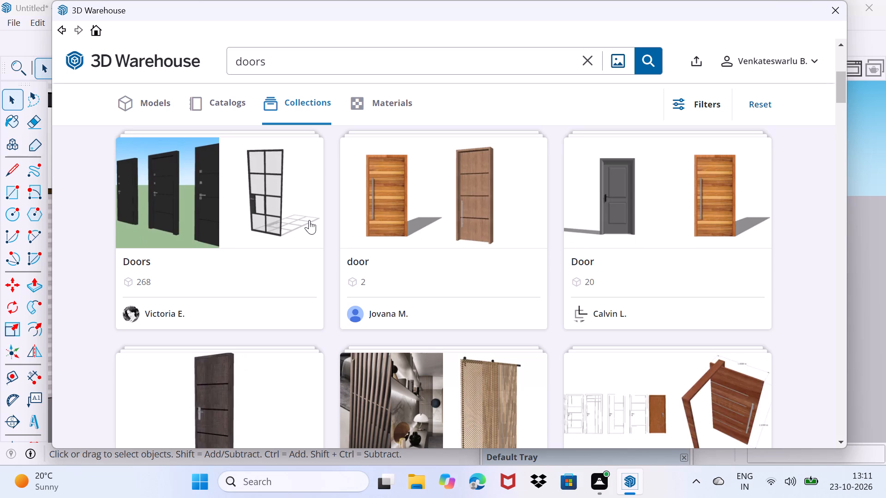
pyautogui.scroll(-2, 309, 220)
pyautogui.scroll(3, 309, 220)
pyautogui.scroll(-3, 309, 220)
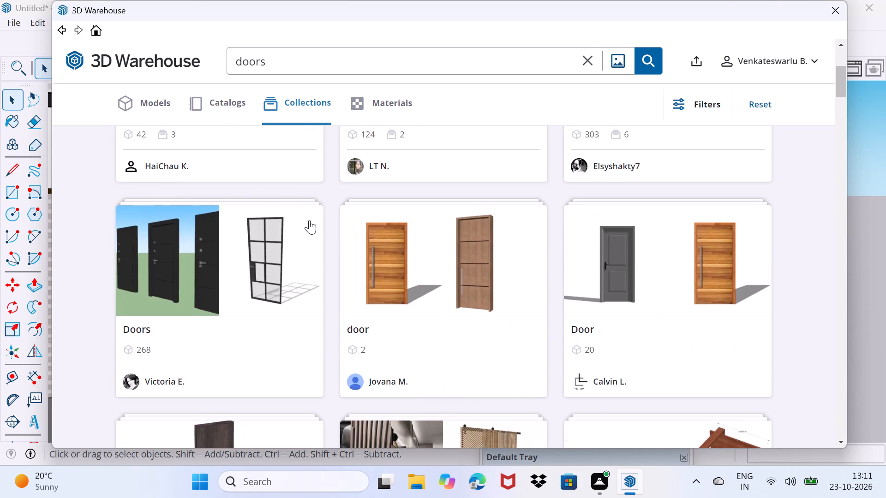
pyautogui.scroll(-10, 309, 220)
pyautogui.scroll(1, 307, 231)
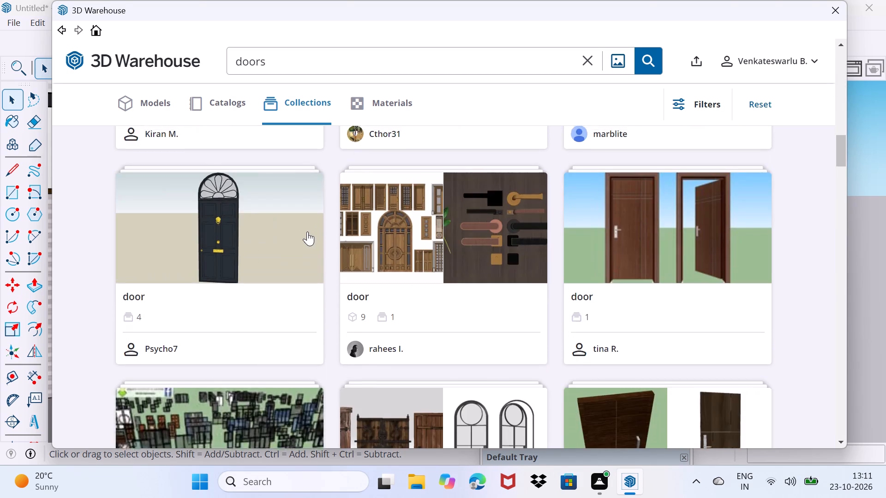
pyautogui.scroll(4, 307, 231)
pyautogui.scroll(-6, 307, 231)
pyautogui.scroll(6, 307, 231)
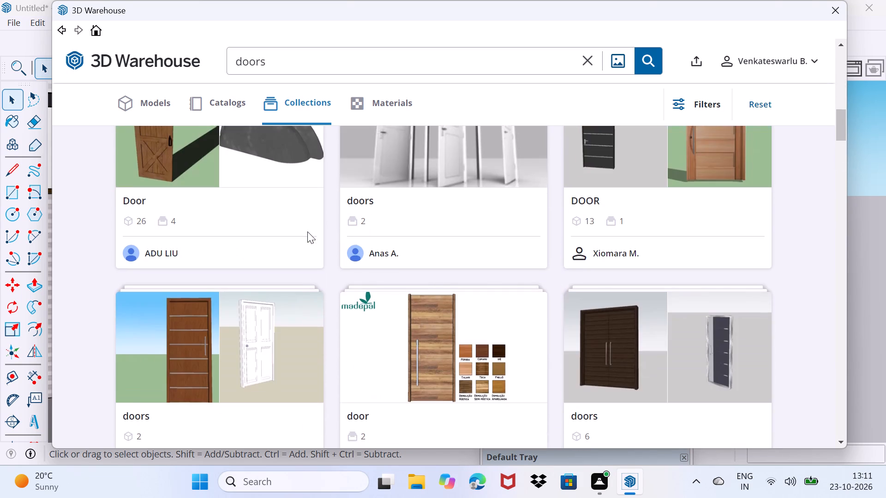
# Load the brown Bedroom Door from the "doors" collection and place it at the ground-floor doorway's lower corner, away from the side wall.
pyautogui.click(202, 370)
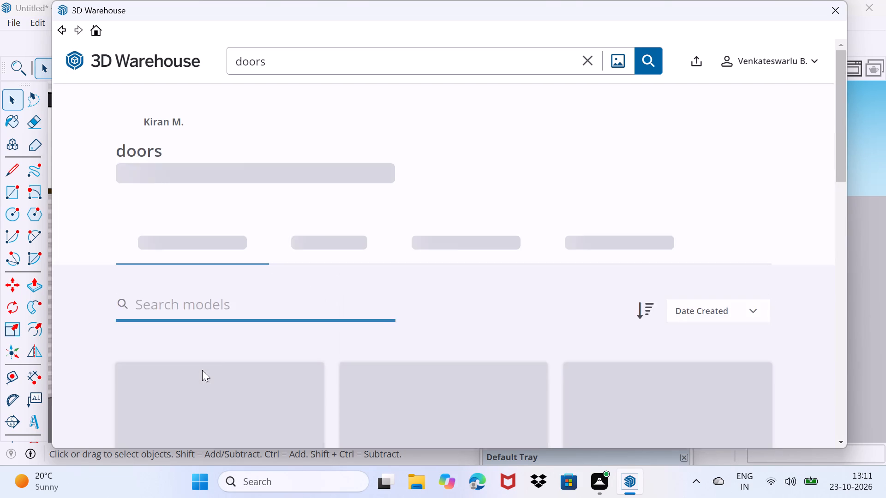
pyautogui.scroll(-5, 269, 317)
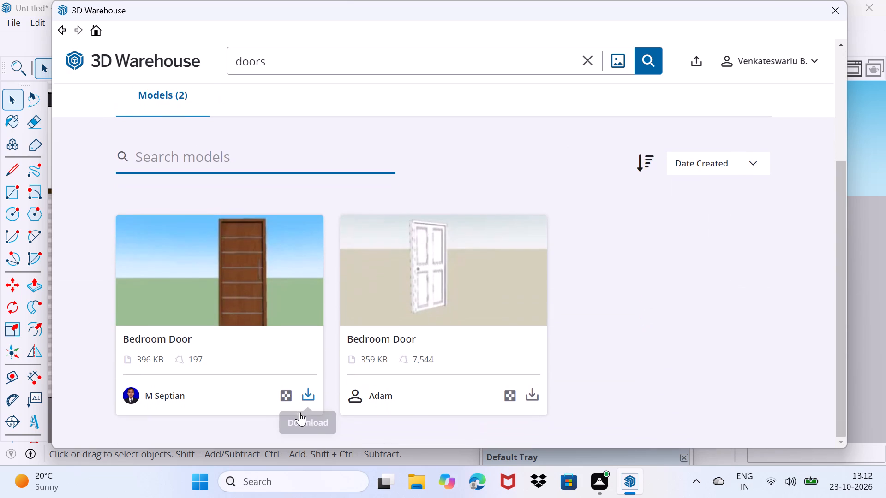
pyautogui.click(313, 389)
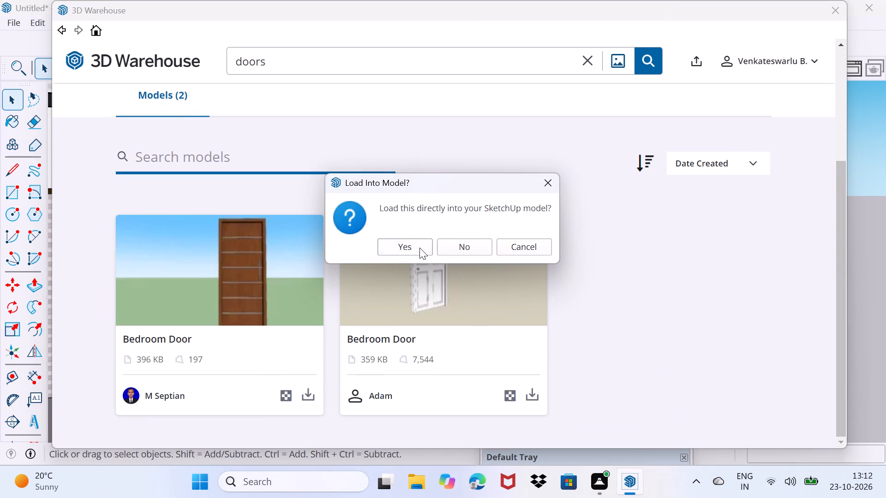
pyautogui.click(419, 248)
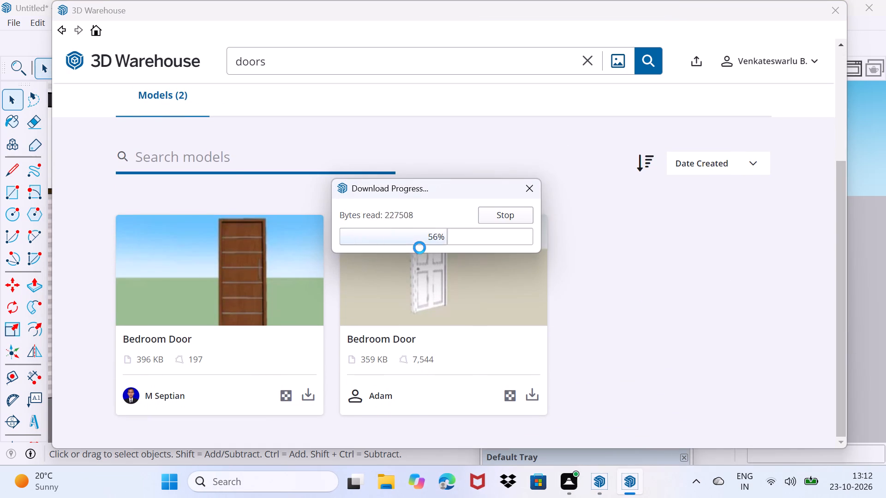
pyautogui.scroll(2, 283, 366)
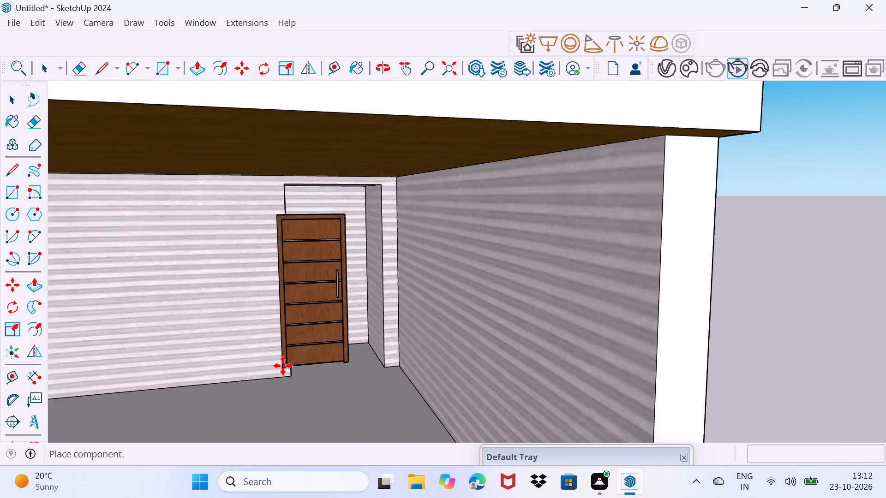
pyautogui.scroll(8, 283, 366)
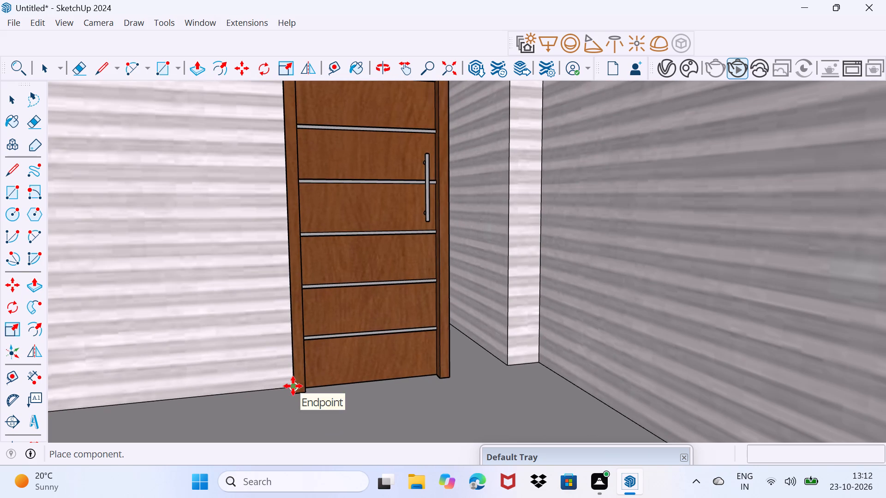
pyautogui.click(293, 380)
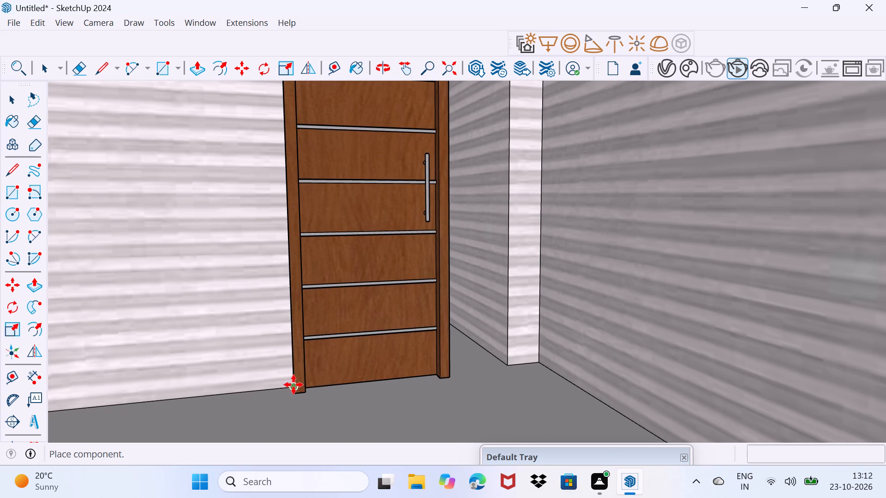
# Move the door about 4 11/16" back so its front lower corner meets the doorway's lower corner.
pyautogui.scroll(4, 297, 397)
pyautogui.moveTo(294, 396); pyautogui.dragTo(379, 391, button='middle')
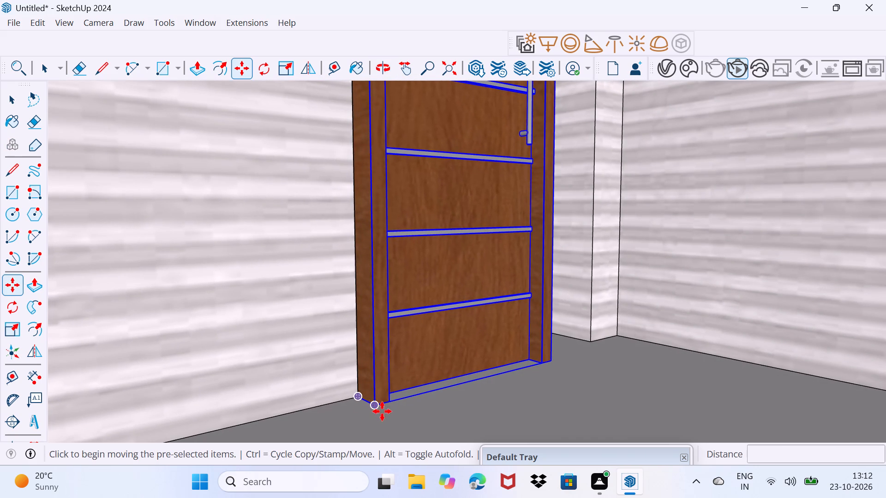
pyautogui.click(372, 408)
pyautogui.click(359, 395)
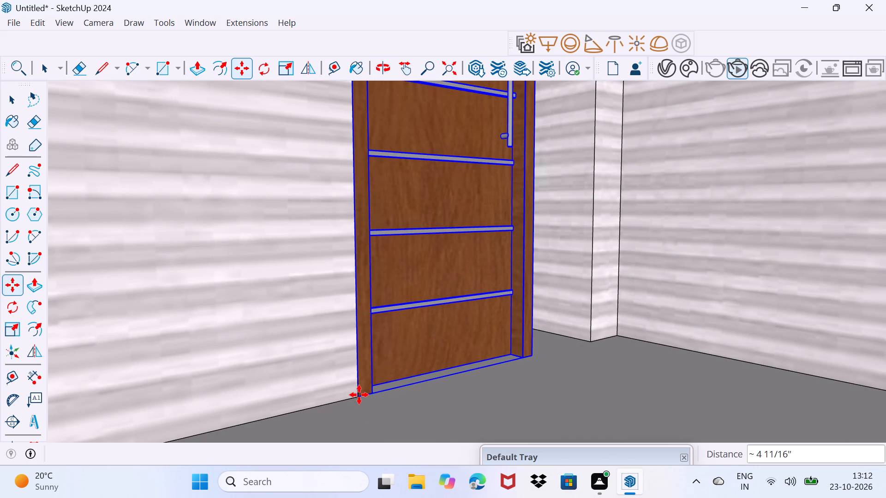
# Scale the door's width by about 1.48 along red so it reaches the opposite side of the doorway recess.
pyautogui.moveTo(460, 332); pyautogui.dragTo(317, 374, button='middle')
pyautogui.scroll(-3, 397, 302)
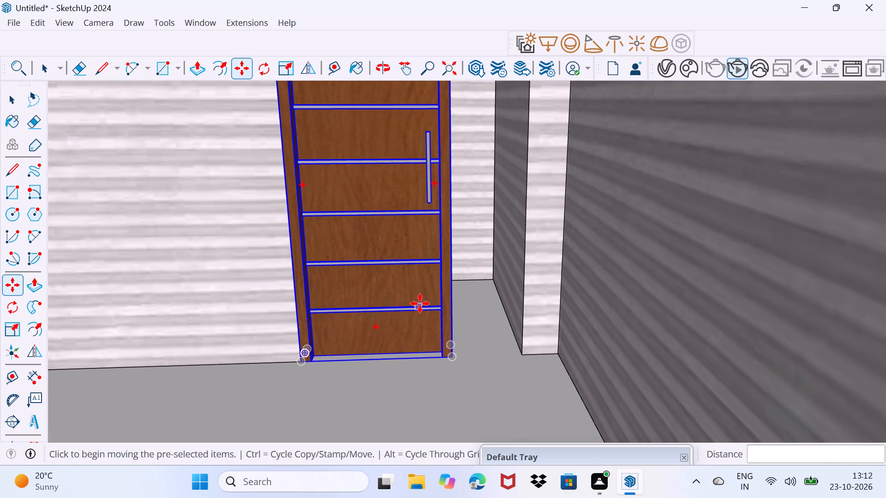
pyautogui.moveTo(420, 303); pyautogui.dragTo(389, 312, button='middle')
pyautogui.scroll(2, 429, 249)
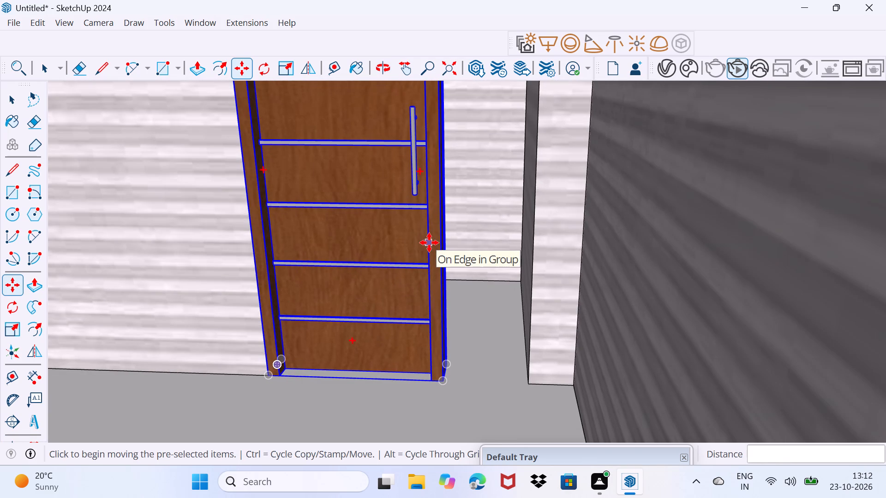
pyautogui.press('s')
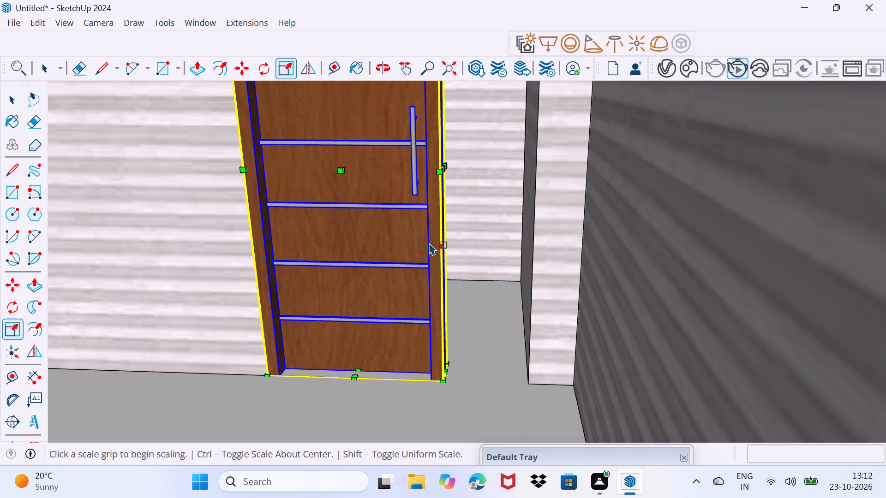
pyautogui.scroll(4, 442, 201)
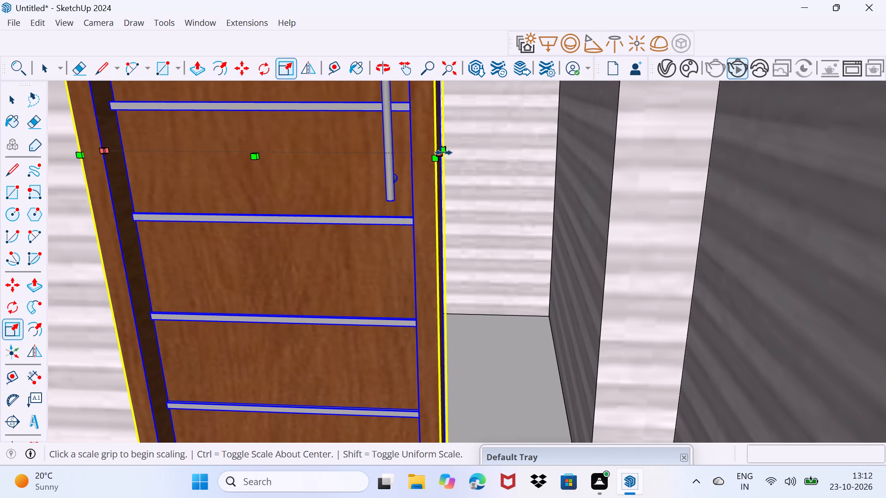
pyautogui.click(441, 154)
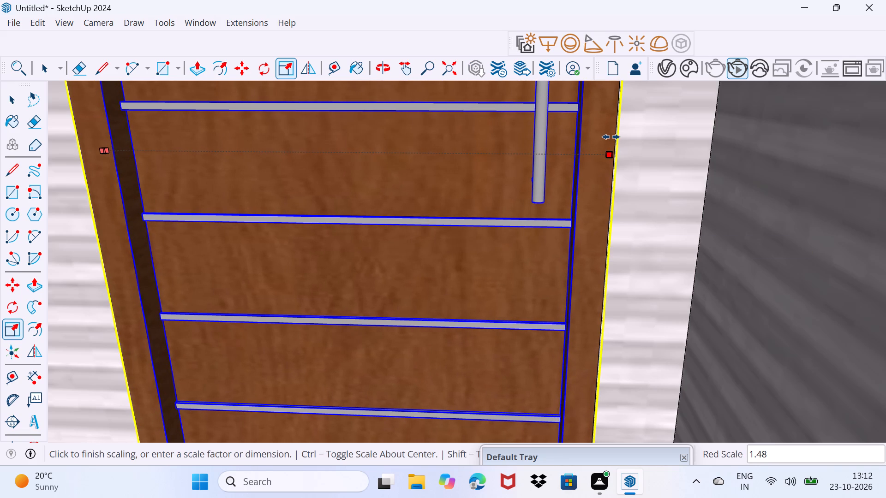
pyautogui.click(611, 137)
# Scale the door's height by about 1.28 so its frame reaches the top of the ground-floor doorway recess.
pyautogui.scroll(-7, 395, 188)
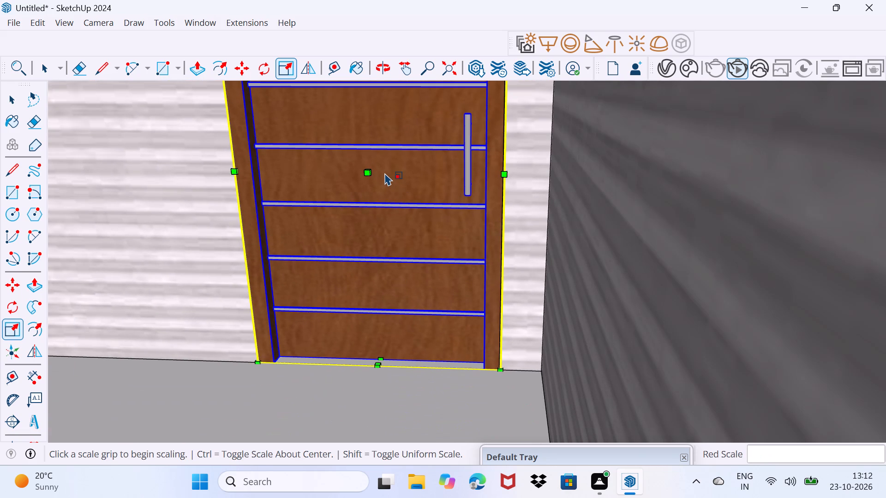
pyautogui.keyDown('shift'); pyautogui.moveTo(385, 173); pyautogui.dragTo(395, 361, button='middle'); pyautogui.keyUp('shift')
pyautogui.keyDown('shift'); pyautogui.moveTo(389, 213); pyautogui.dragTo(388, 314, button='middle'); pyautogui.keyUp('shift')
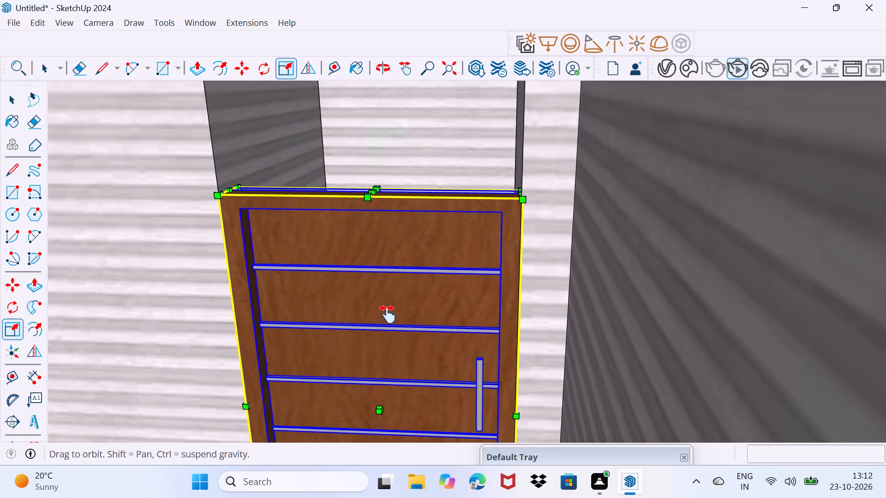
pyautogui.keyDown('shift'); pyautogui.moveTo(388, 314); pyautogui.dragTo(383, 256, button='middle'); pyautogui.keyUp('shift')
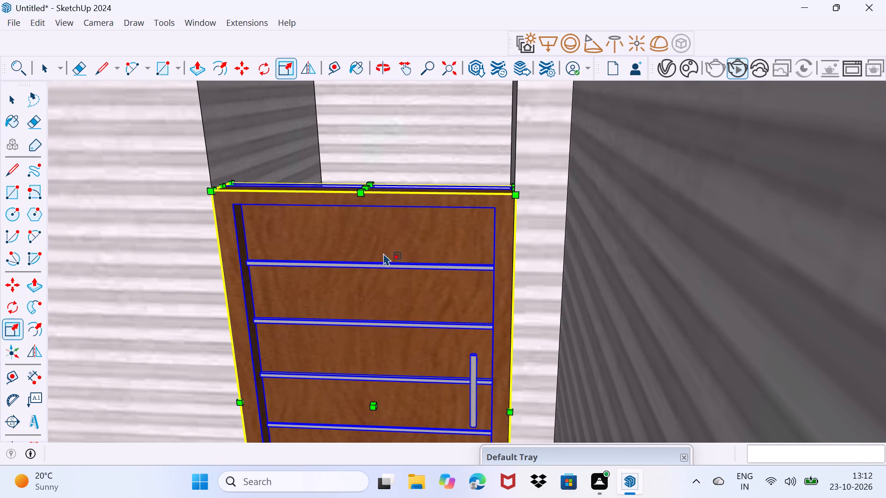
pyautogui.moveTo(384, 252); pyautogui.dragTo(343, 288, button='middle')
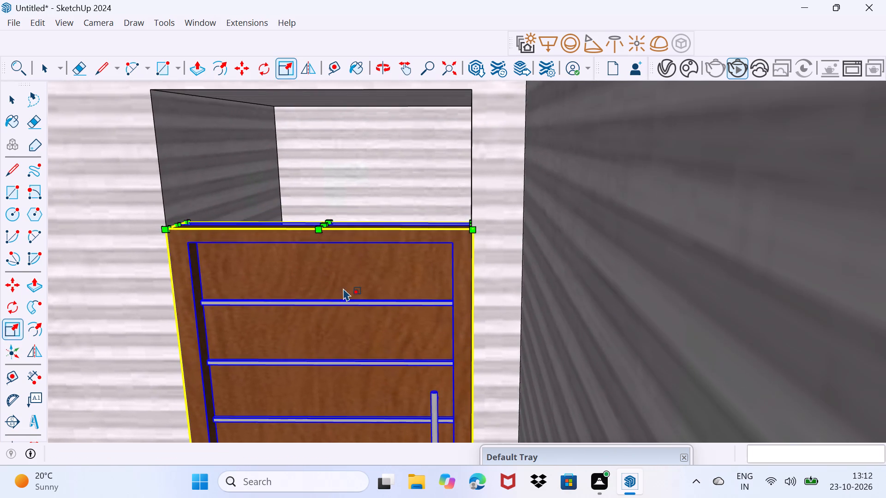
pyautogui.moveTo(344, 289); pyautogui.dragTo(336, 313, button='middle')
pyautogui.moveTo(336, 313); pyautogui.dragTo(345, 291, button='middle')
pyautogui.scroll(2, 306, 245)
pyautogui.click(319, 257)
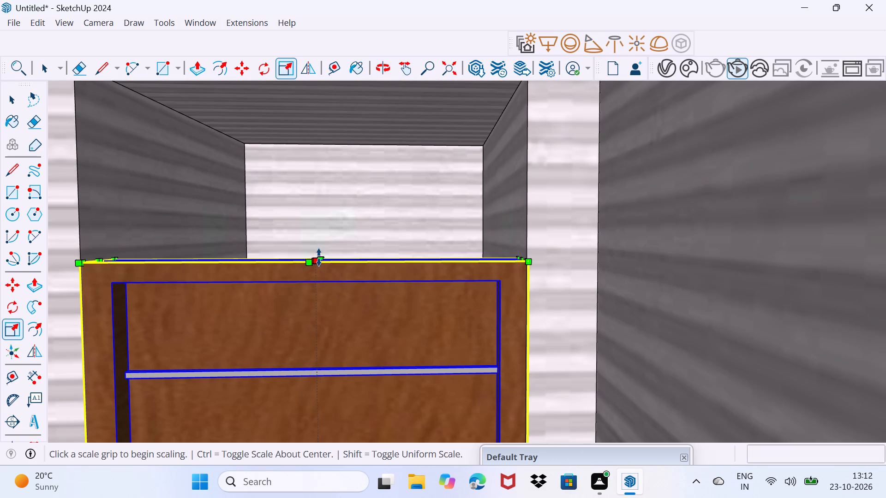
pyautogui.scroll(-2, 337, 163)
pyautogui.moveTo(337, 163); pyautogui.dragTo(337, 230, button='middle')
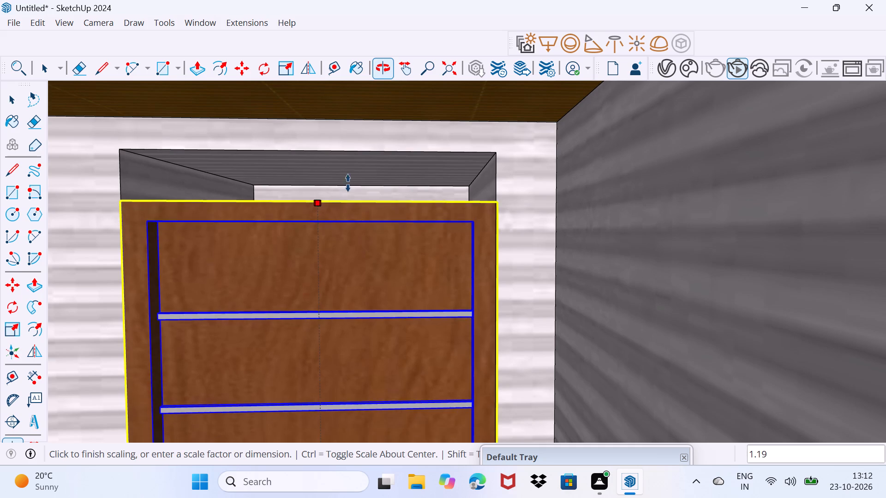
pyautogui.click(355, 155)
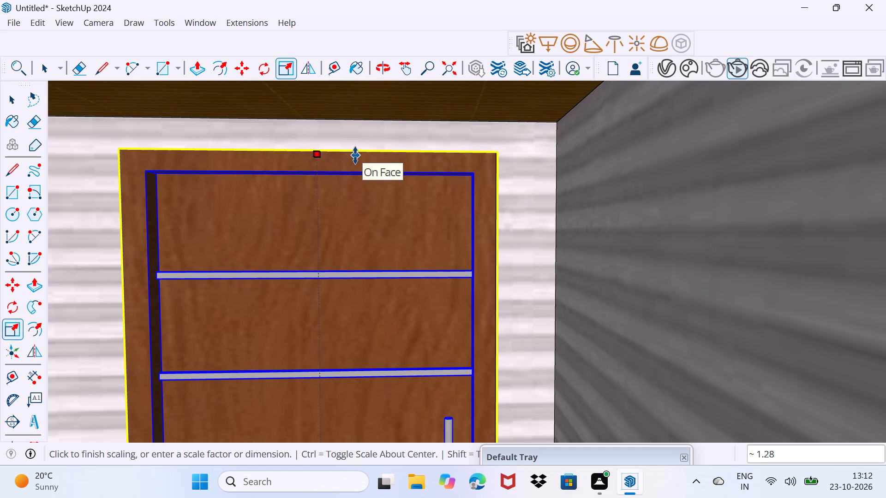
pyautogui.press('space')
pyautogui.press('space')
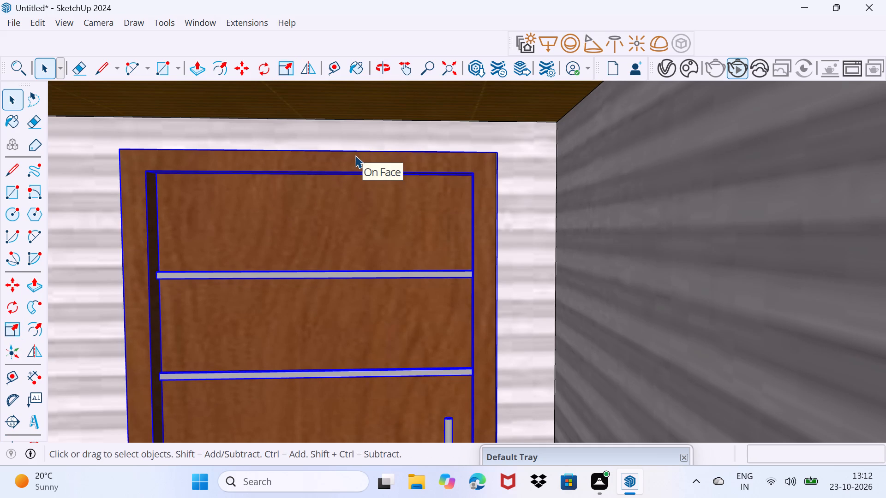
# Delete the farthest stray object behind the origin and the nearer one of the stray pair.
pyautogui.moveTo(242, 260); pyautogui.dragTo(257, 166)
pyautogui.scroll(-5, 177, 223)
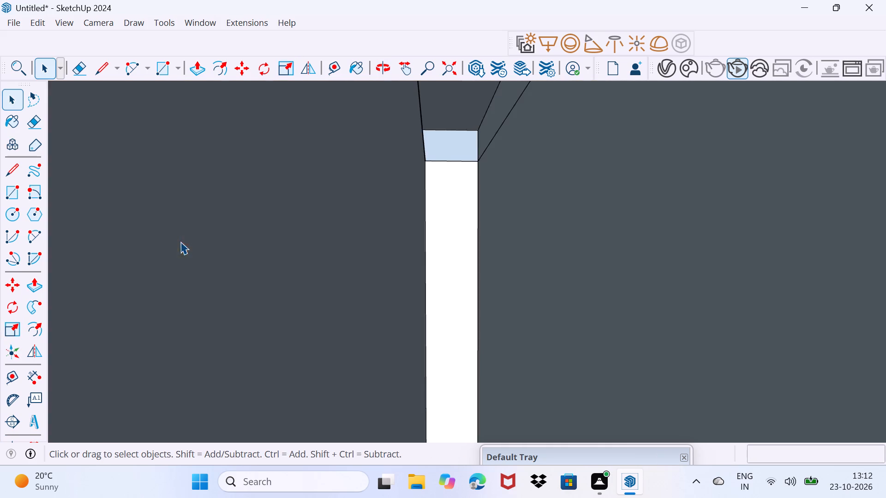
pyautogui.scroll(-3, 186, 246)
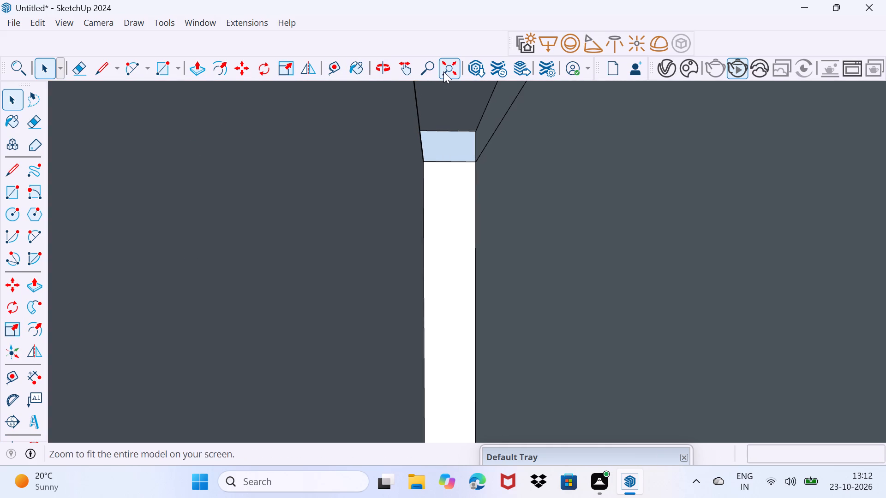
pyautogui.click(443, 71)
pyautogui.scroll(2, 456, 387)
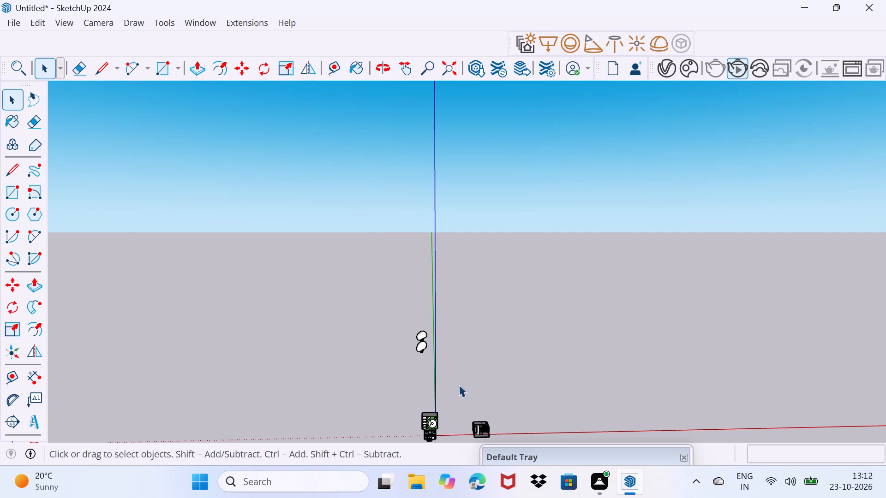
pyautogui.moveTo(427, 320); pyautogui.dragTo(421, 341, button='middle')
pyautogui.scroll(-4, 420, 338)
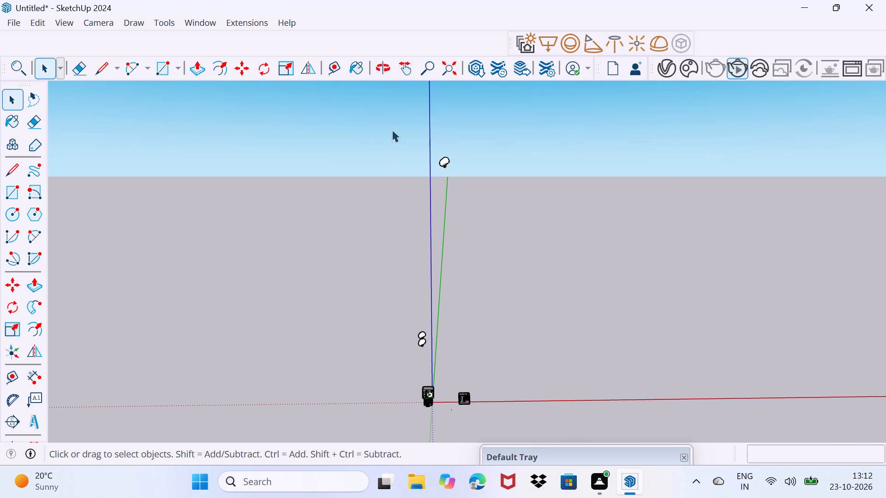
pyautogui.moveTo(392, 129); pyautogui.dragTo(509, 205)
pyautogui.press('Delete')
pyautogui.moveTo(386, 333); pyautogui.dragTo(455, 366)
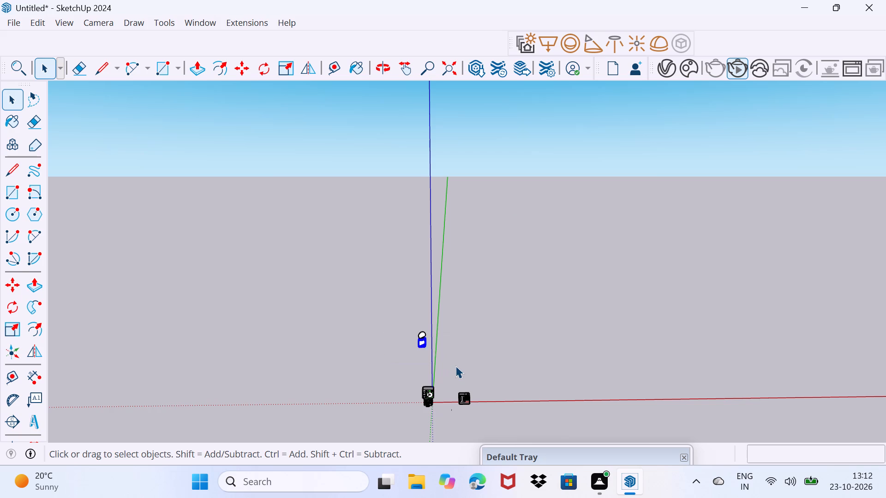
pyautogui.press('Delete')
# Delete the cluster of model objects standing at the origin, keeping the house along the red axis.
pyautogui.moveTo(387, 377); pyautogui.dragTo(449, 412)
pyautogui.moveTo(449, 412); pyautogui.dragTo(449, 413)
pyautogui.press('Delete')
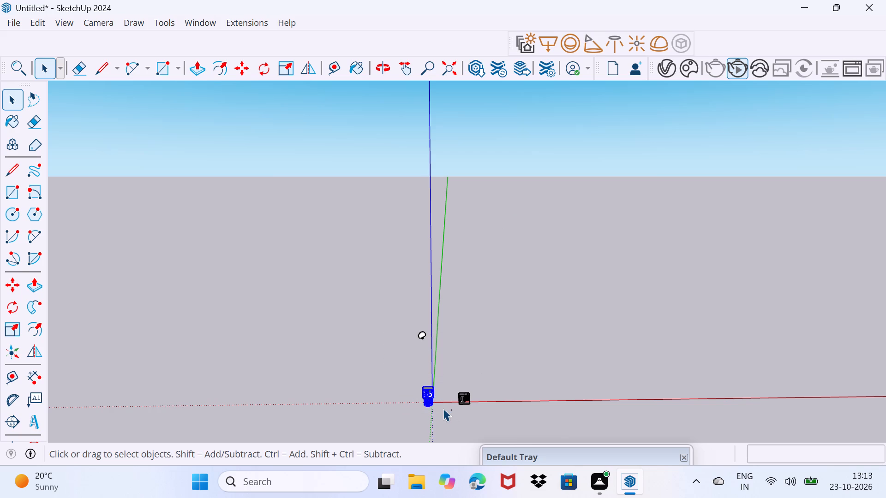
pyautogui.press('Delete')
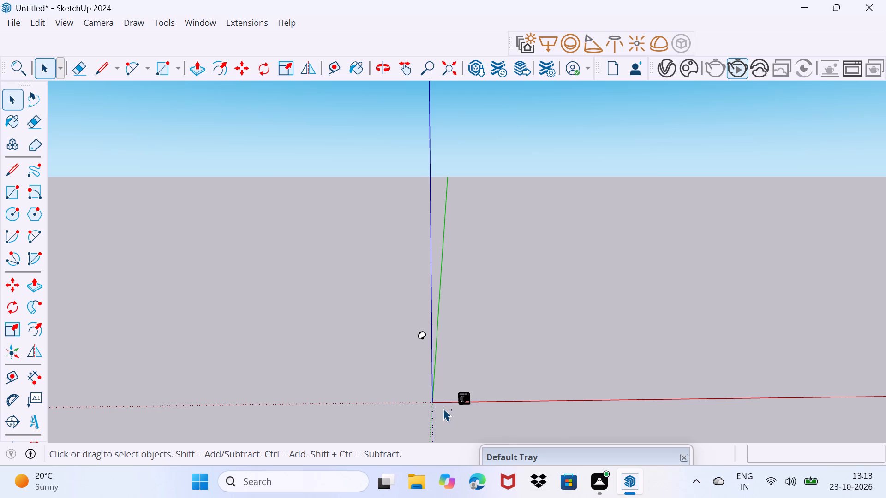
# Delete the last stray object behind the origin.
pyautogui.scroll(-1, 443, 409)
pyautogui.moveTo(399, 330); pyautogui.dragTo(401, 332)
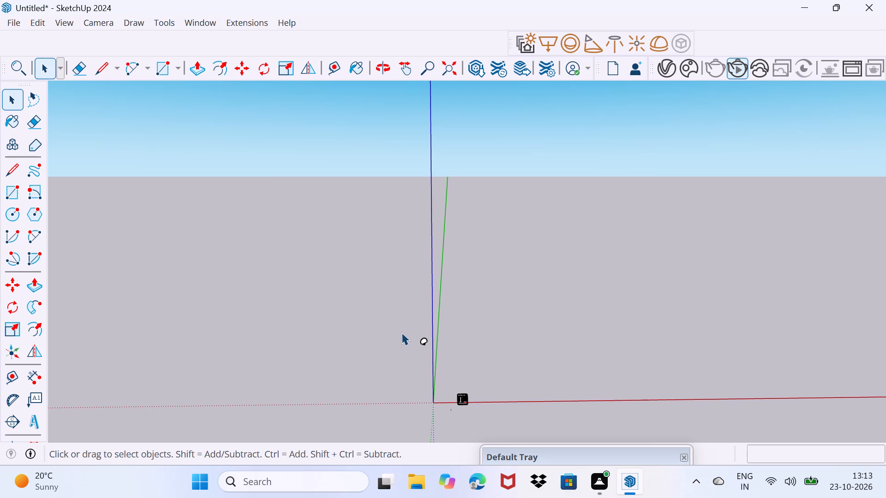
pyautogui.moveTo(401, 332); pyautogui.dragTo(458, 356)
pyautogui.press('Delete')
# Examine the house's front facade up close, including the balconies, jali panel and ground-floor door.
pyautogui.scroll(8, 479, 430)
pyautogui.moveTo(471, 411); pyautogui.dragTo(472, 371, button='middle')
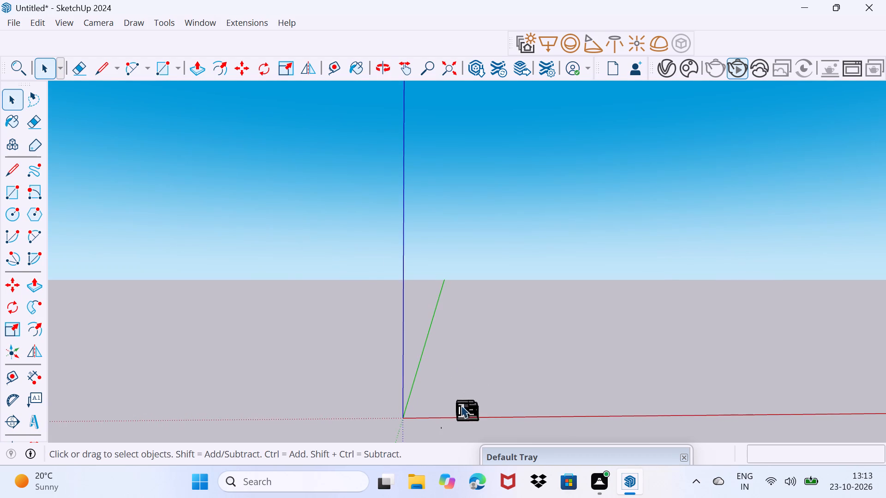
pyautogui.scroll(9, 461, 405)
pyautogui.moveTo(462, 407); pyautogui.dragTo(434, 357, button='middle')
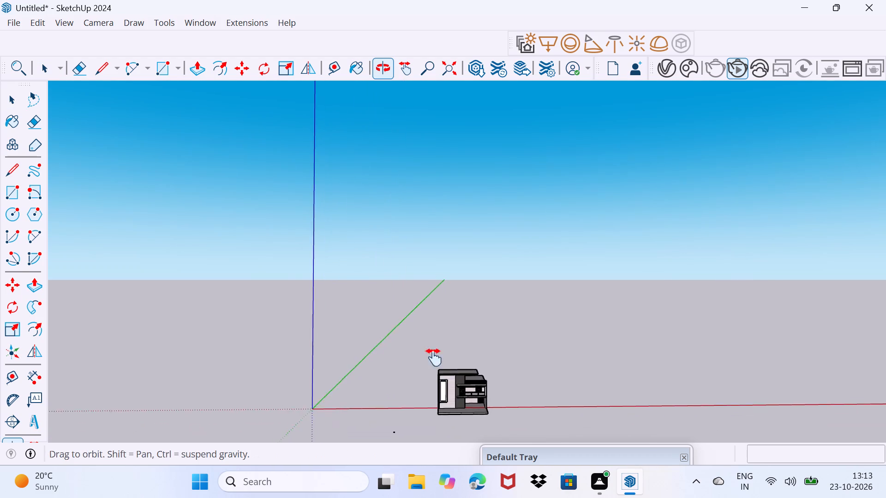
pyautogui.moveTo(434, 357); pyautogui.dragTo(421, 343, button='middle')
pyautogui.scroll(15, 447, 390)
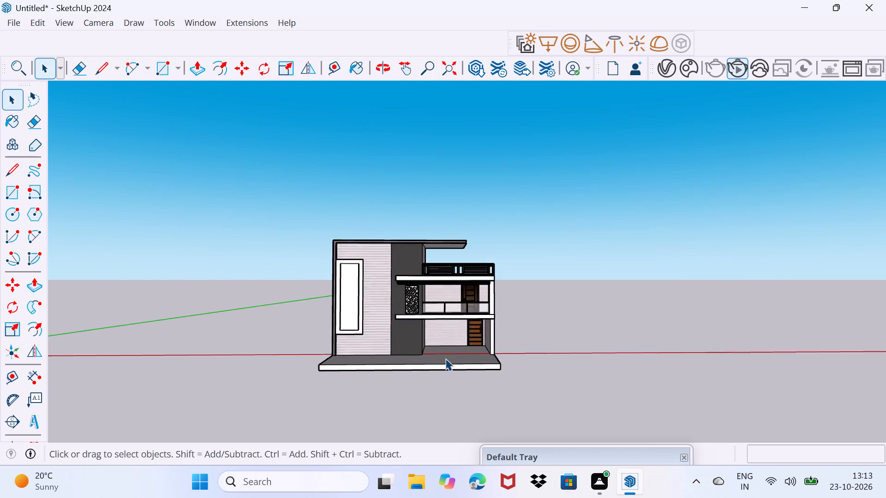
pyautogui.scroll(2, 445, 358)
pyautogui.moveTo(445, 358); pyautogui.dragTo(486, 360, button='middle')
pyautogui.scroll(2, 433, 308)
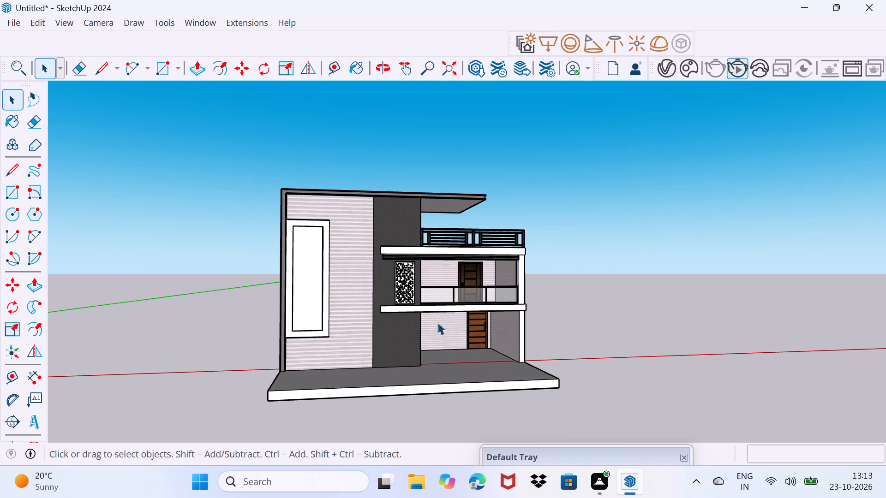
pyautogui.scroll(2, 452, 370)
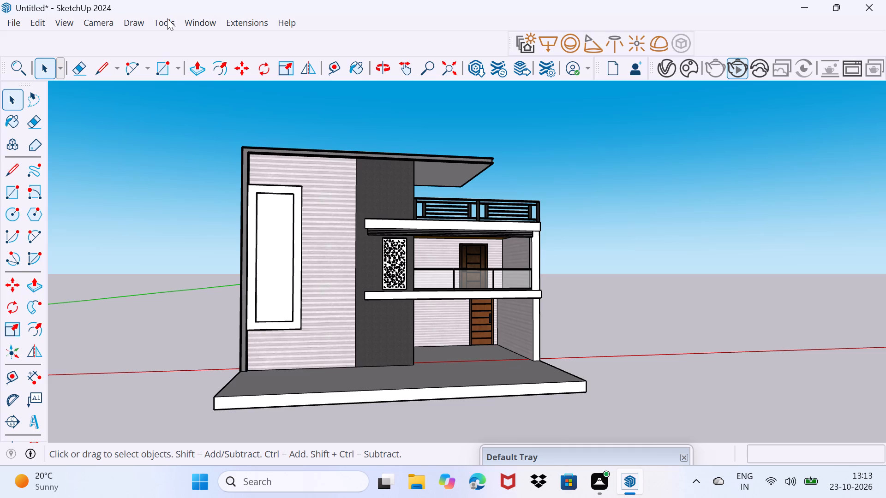
# Search 3D Warehouse for "window".
pyautogui.click(199, 24)
pyautogui.click(209, 133)
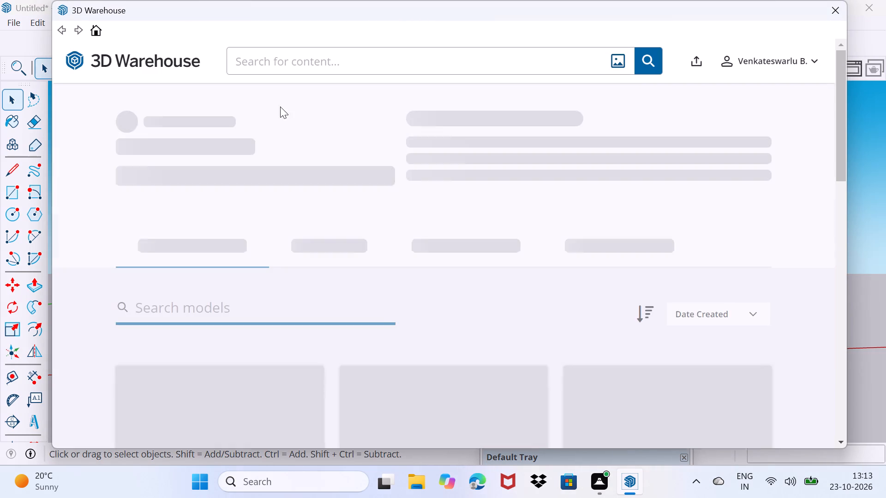
pyautogui.click(299, 71)
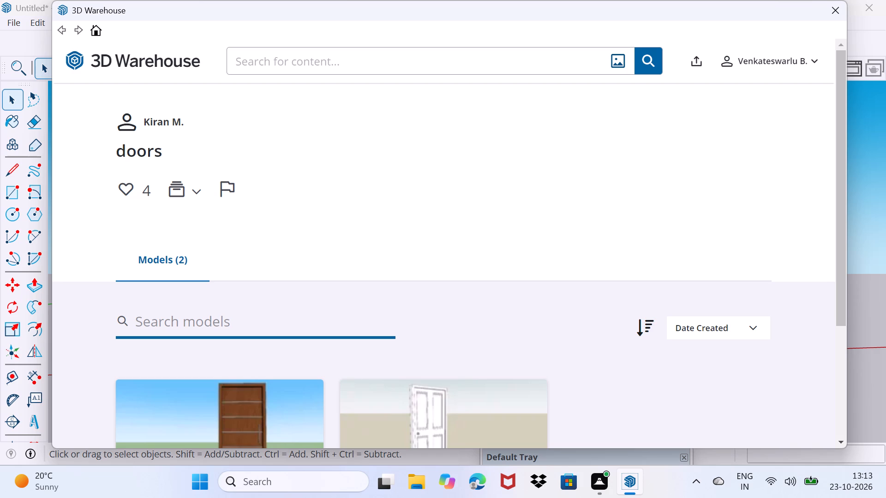
pyautogui.press('w')
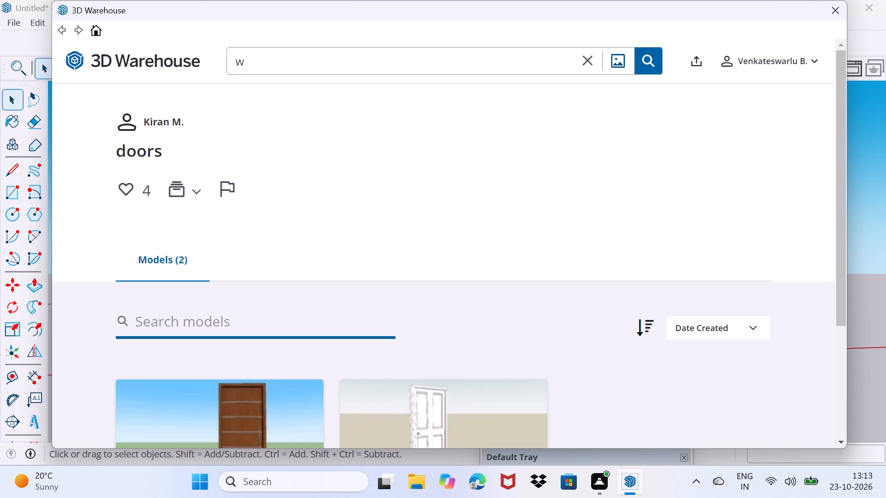
pyautogui.write('in')
pyautogui.write('dow')
pyautogui.press('Return')
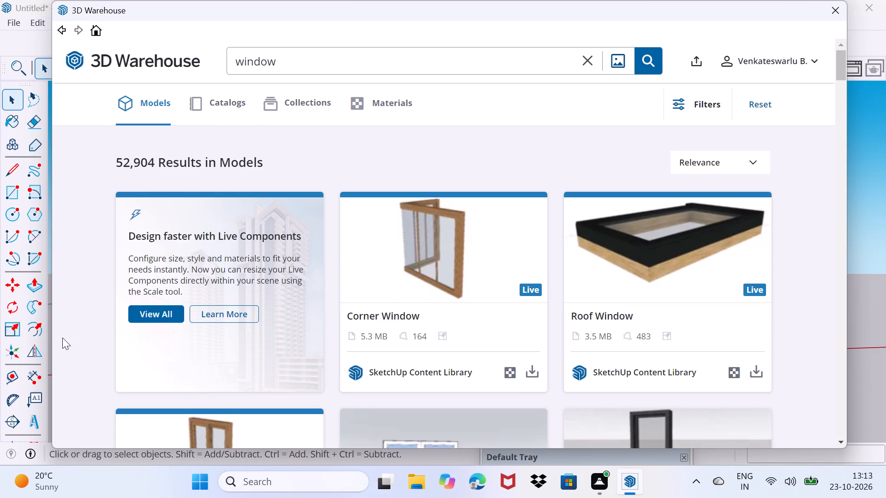
# Look through the window models in the search results for a tall black-framed window.
pyautogui.scroll(-6, 409, 369)
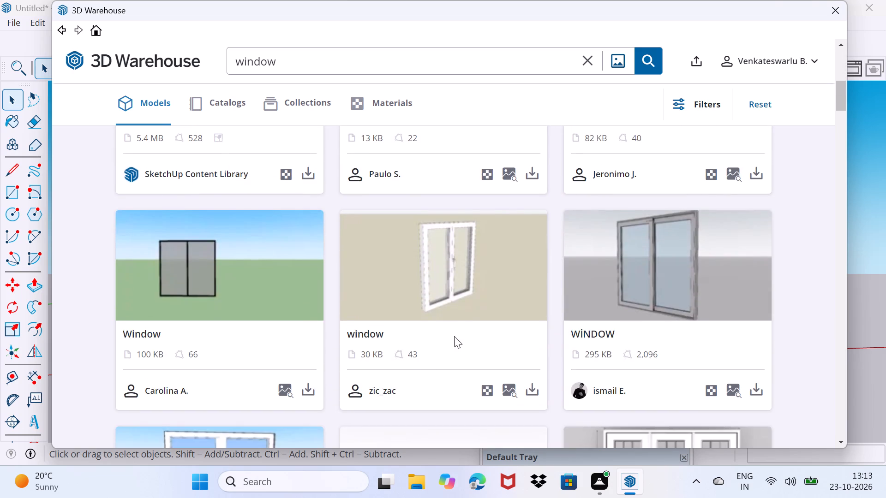
pyautogui.scroll(-18, 450, 334)
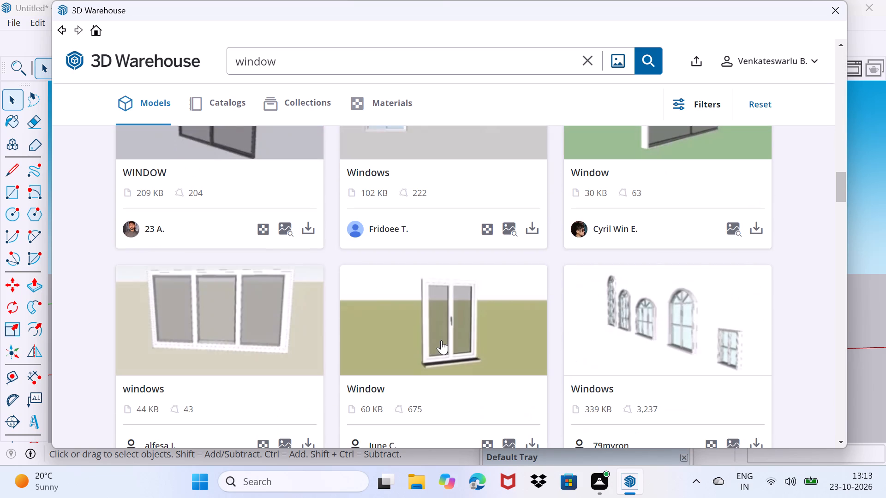
pyautogui.scroll(-5, 441, 340)
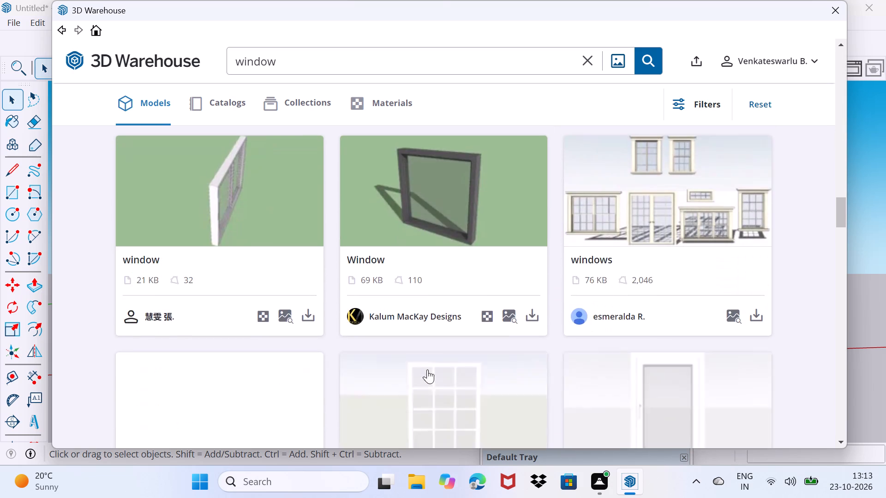
pyautogui.scroll(-11, 428, 352)
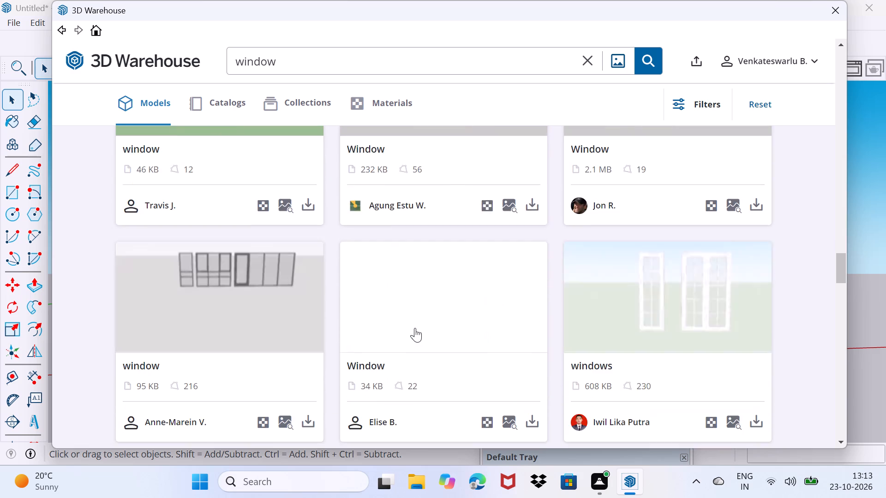
pyautogui.scroll(-11, 415, 328)
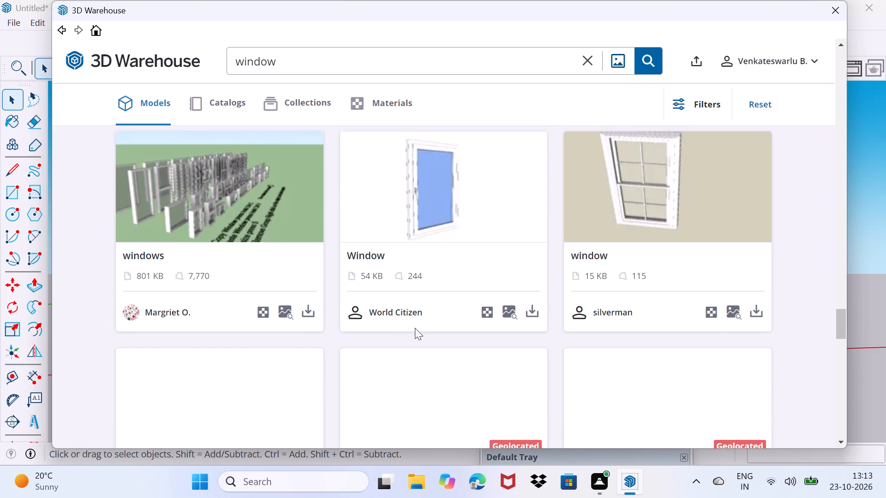
pyautogui.scroll(-9, 415, 328)
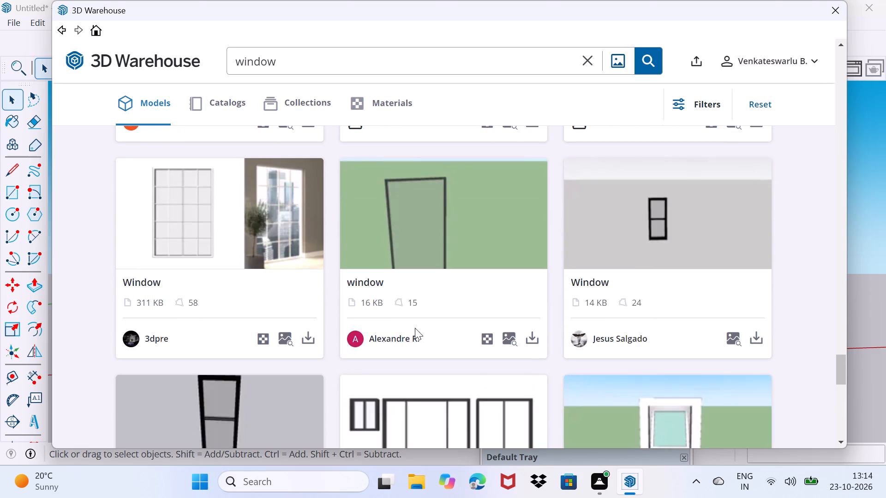
pyautogui.scroll(-4, 415, 328)
pyautogui.scroll(3, 415, 328)
pyautogui.scroll(-4, 415, 328)
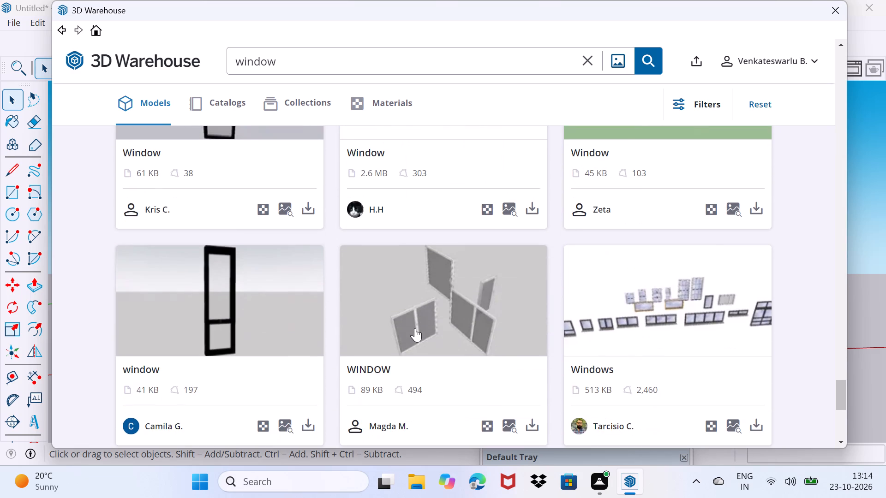
# Load the 61 KB black-framed Window into the model and place it at the lower outer corner of the facade's tall white-framed recess.
pyautogui.click(311, 205)
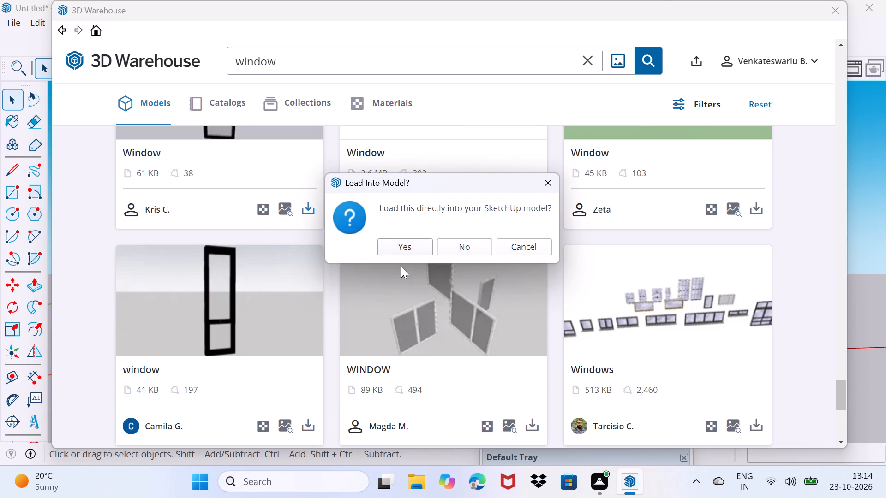
pyautogui.click(399, 246)
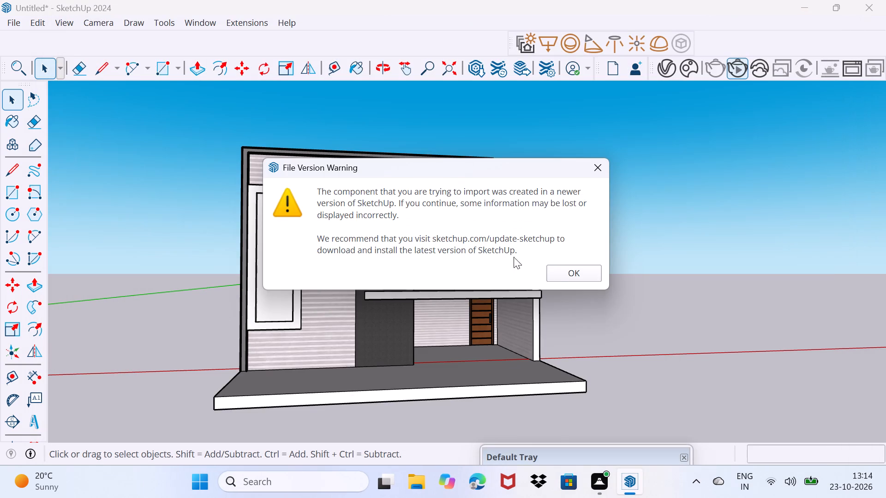
pyautogui.click(560, 268)
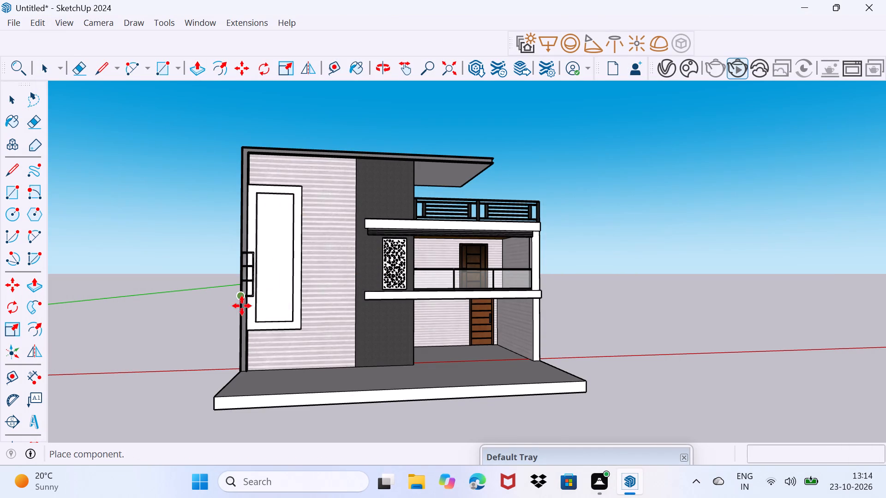
pyautogui.scroll(14, 250, 324)
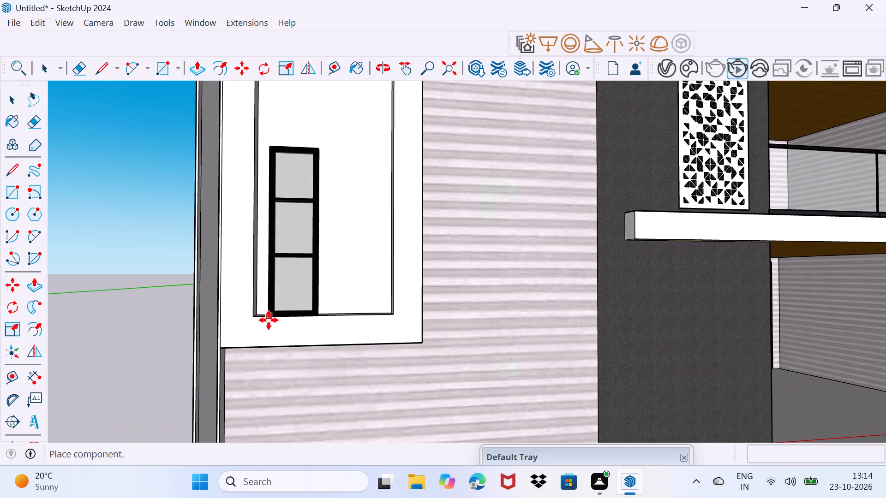
pyautogui.click(257, 317)
# Scale the placed window along the red axis by 3.00 to span the width of the recess.
pyautogui.moveTo(361, 262); pyautogui.dragTo(274, 291, button='middle')
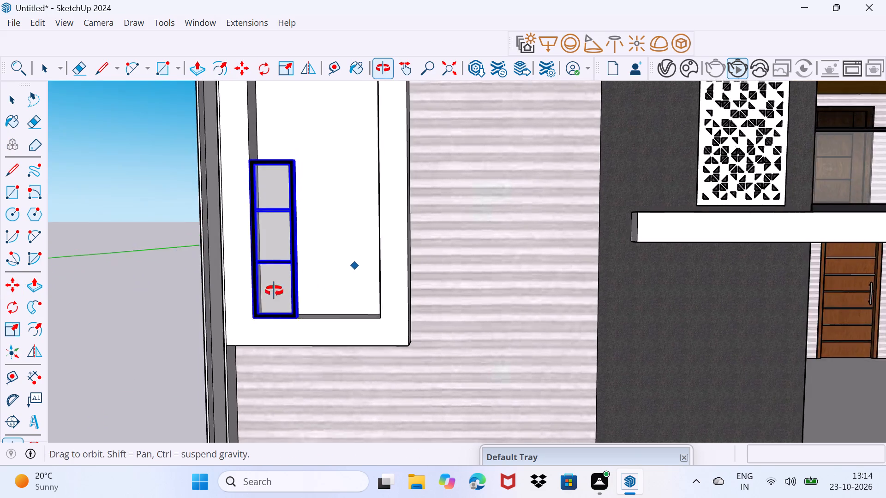
pyautogui.moveTo(274, 291); pyautogui.dragTo(191, 326, button='middle')
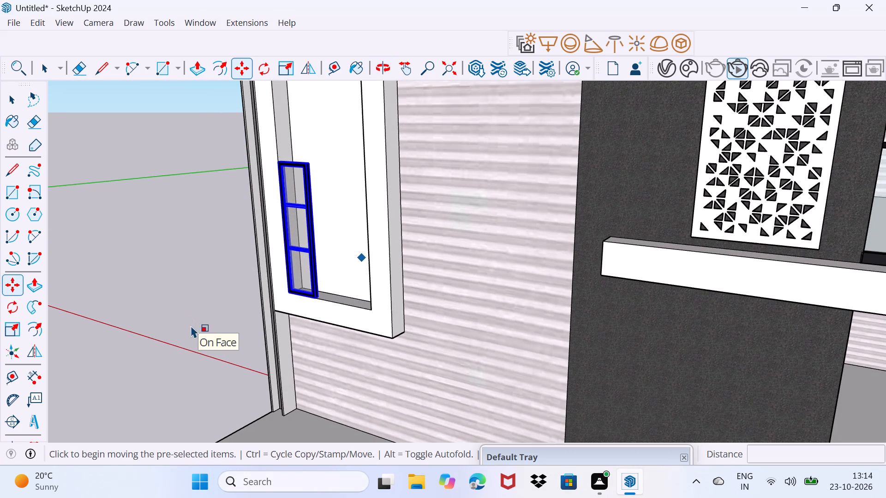
pyautogui.press('s')
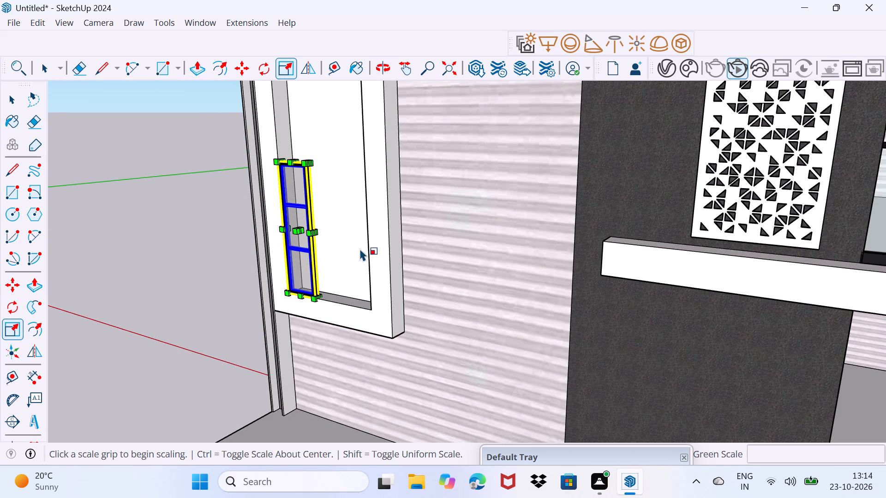
pyautogui.scroll(4, 335, 255)
pyautogui.moveTo(313, 260); pyautogui.dragTo(263, 278, button='middle')
pyautogui.scroll(4, 313, 235)
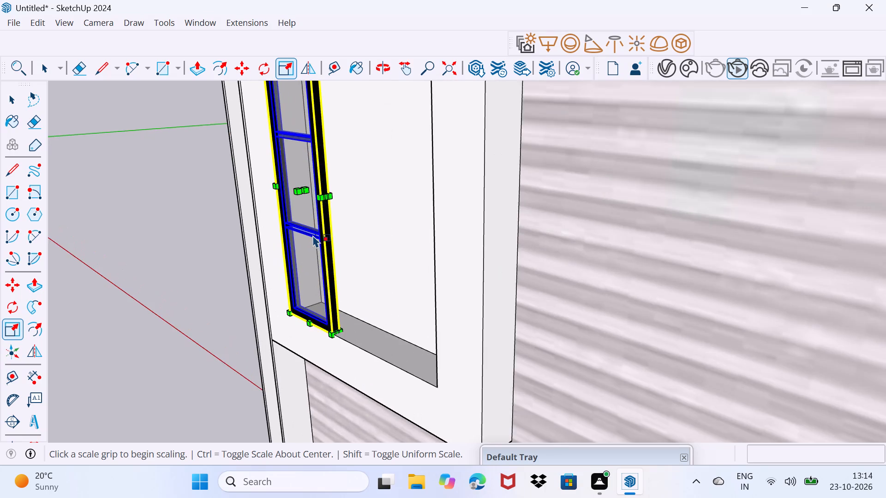
pyautogui.scroll(3, 313, 235)
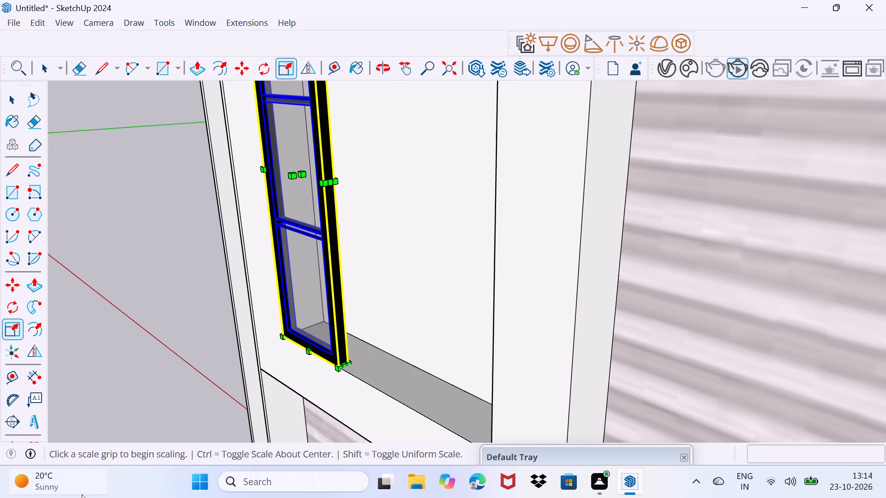
pyautogui.click(330, 183)
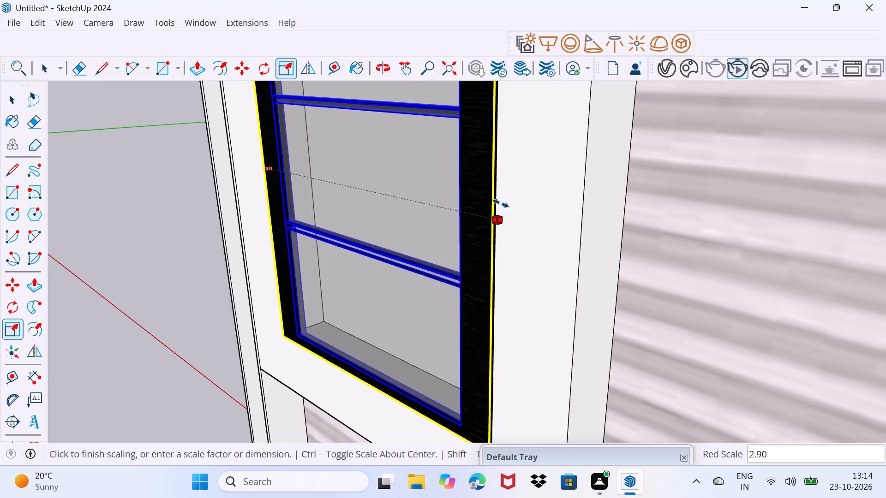
pyautogui.click(503, 200)
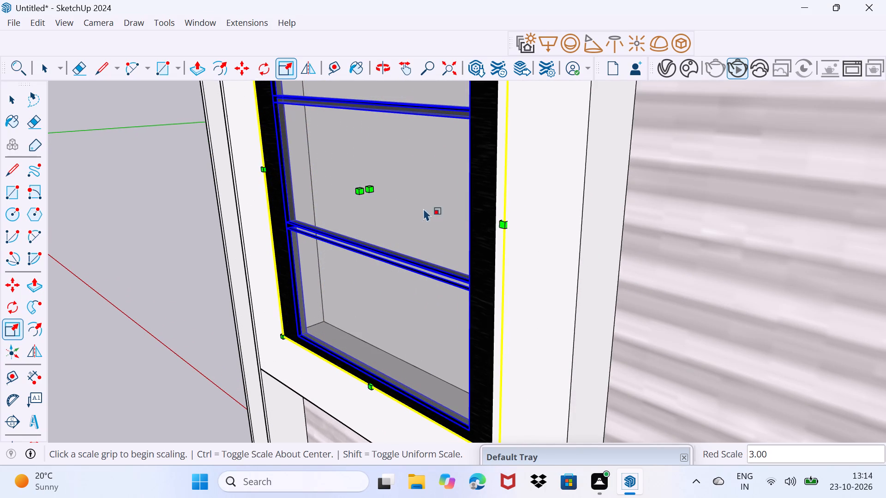
# Scale the window's height along the blue axis by 3.00, then by about 0.98 to meet the recess's top edge.
pyautogui.scroll(-3, 393, 210)
pyautogui.keyDown('shift'); pyautogui.moveTo(395, 219); pyautogui.dragTo(369, 344, button='middle'); pyautogui.keyUp('shift')
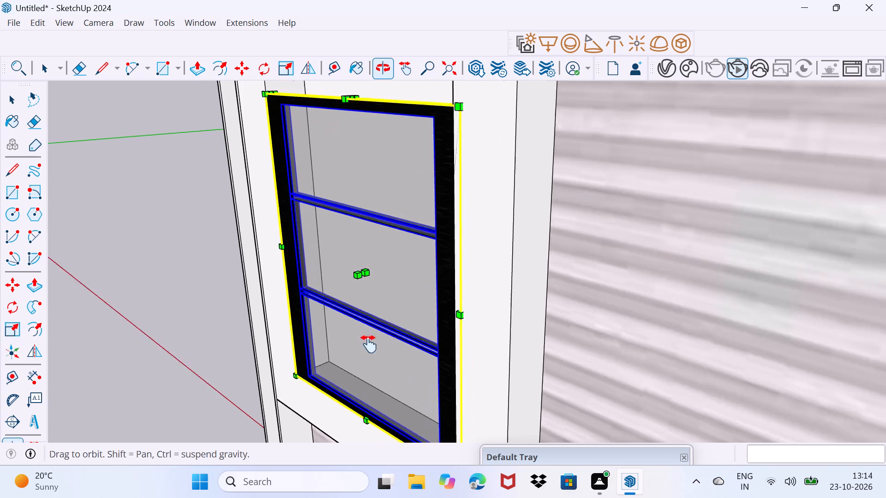
pyautogui.keyDown('shift'); pyautogui.moveTo(369, 344); pyautogui.dragTo(361, 403, button='middle'); pyautogui.keyUp('shift')
pyautogui.moveTo(379, 182); pyautogui.dragTo(358, 330, button='middle')
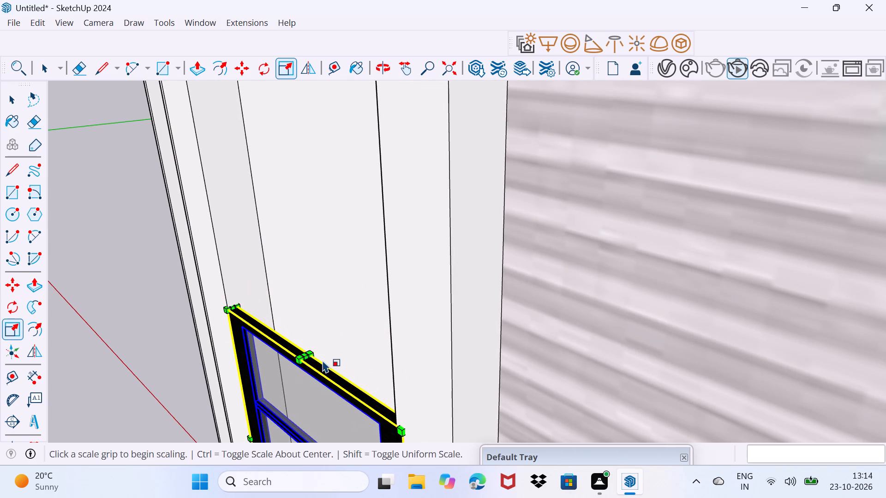
pyautogui.click(306, 361)
pyautogui.scroll(-8, 325, 213)
pyautogui.moveTo(325, 213); pyautogui.dragTo(305, 293, button='middle')
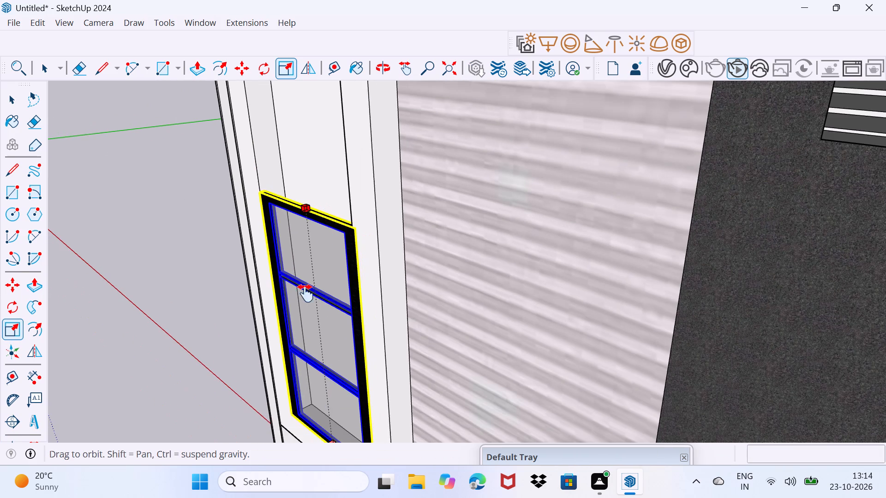
pyautogui.moveTo(305, 293); pyautogui.dragTo(283, 389, button='middle')
pyautogui.moveTo(306, 209); pyautogui.dragTo(307, 450, button='middle')
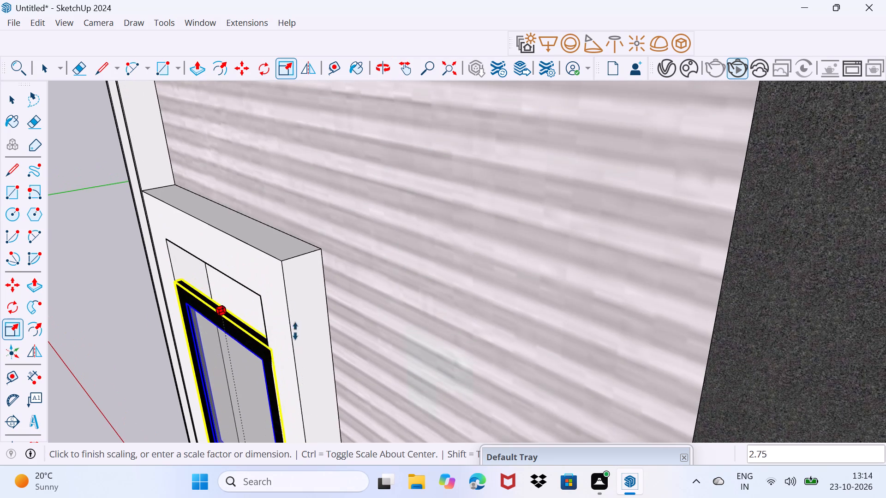
pyautogui.click(273, 289)
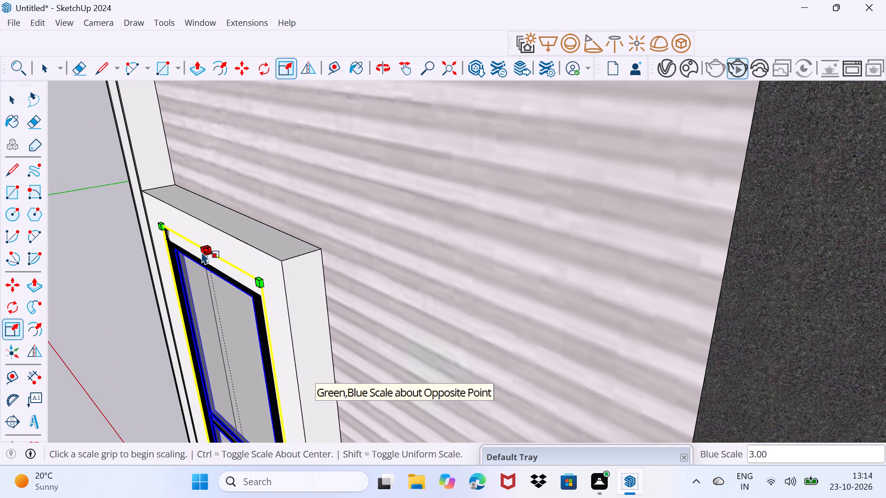
pyautogui.moveTo(203, 249); pyautogui.dragTo(208, 261)
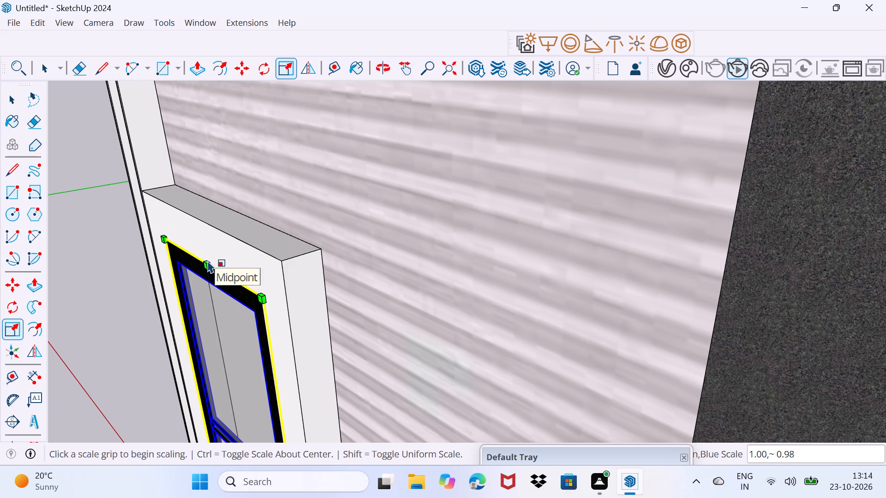
pyautogui.press('space')
pyautogui.moveTo(175, 267); pyautogui.dragTo(202, 223)
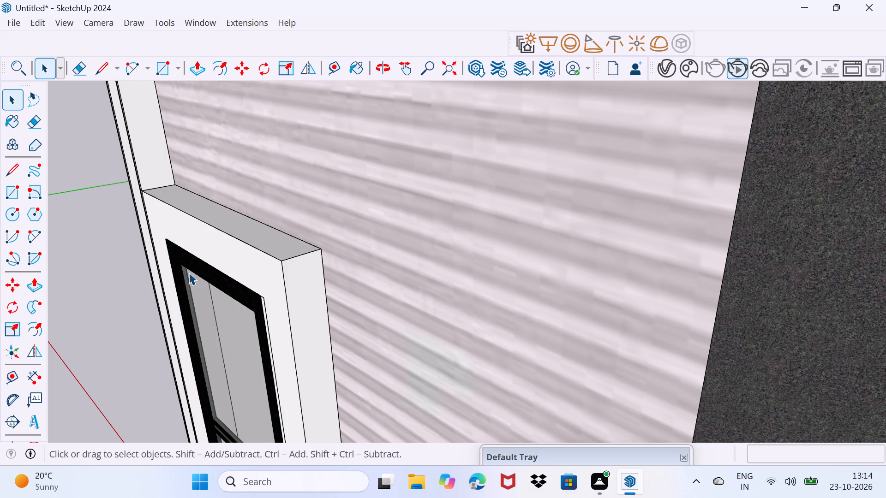
# Examine the house's front facade, including the window fitted in its white frame, the balconies and the entrance.
pyautogui.scroll(-17, 189, 274)
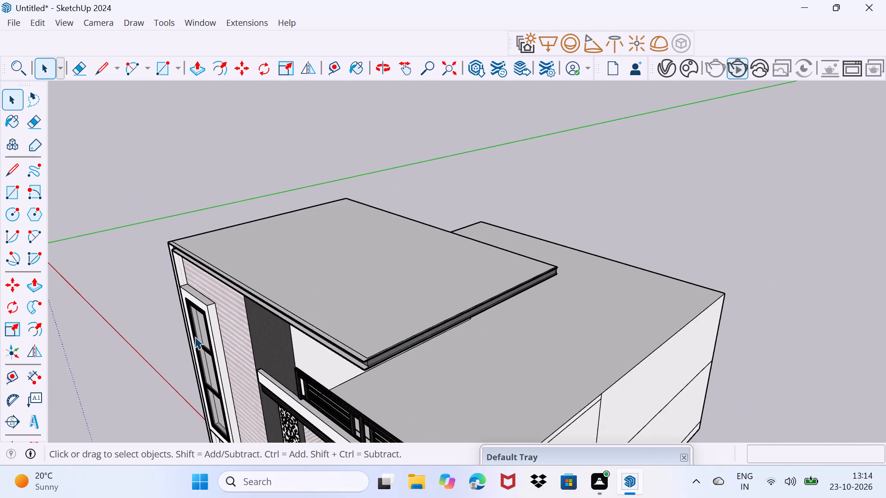
pyautogui.moveTo(197, 339); pyautogui.dragTo(362, 290, button='middle')
pyautogui.scroll(-9, 362, 290)
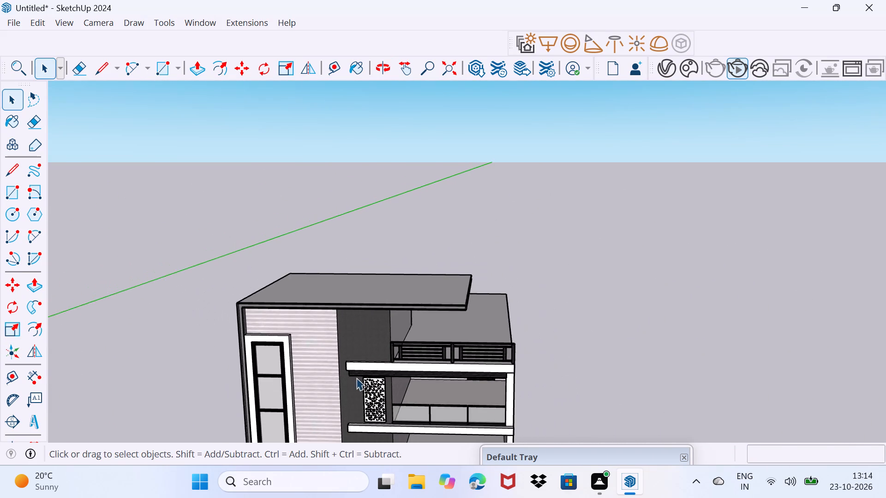
pyautogui.scroll(-1, 356, 378)
pyautogui.moveTo(408, 405); pyautogui.dragTo(309, 327, button='middle')
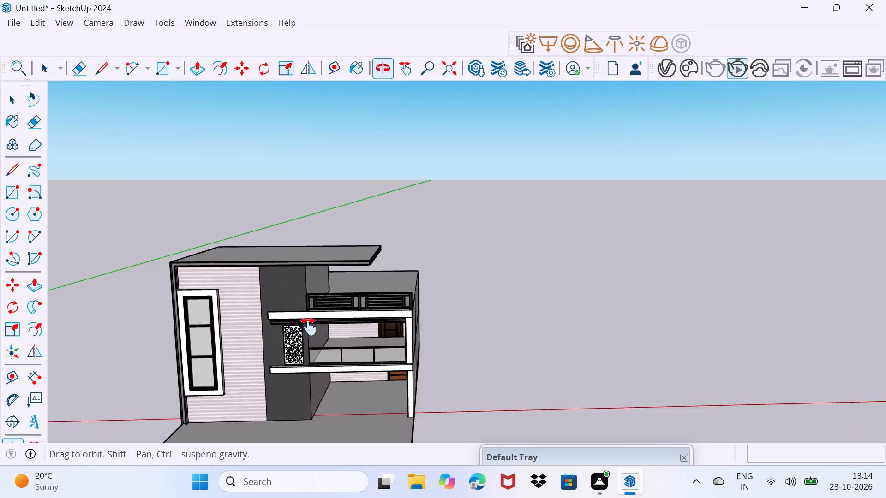
pyautogui.moveTo(309, 327); pyautogui.dragTo(285, 318, button='middle')
pyautogui.moveTo(229, 319); pyautogui.dragTo(327, 311, button='middle')
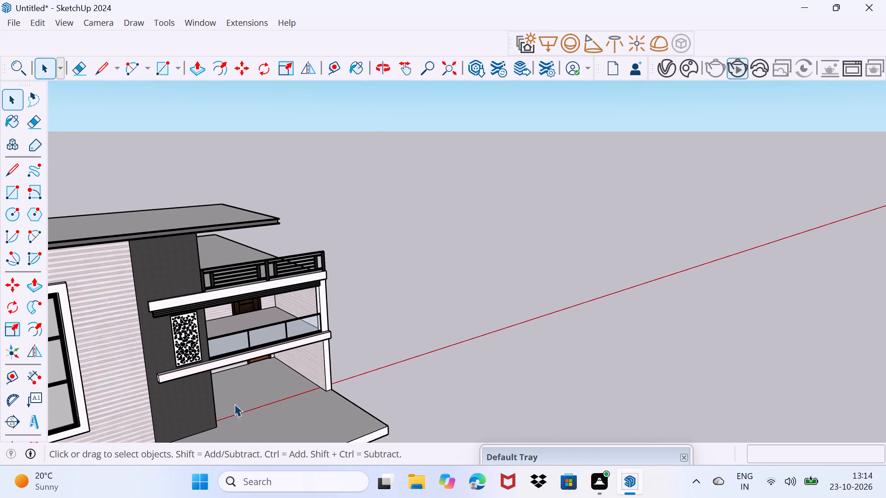
pyautogui.moveTo(212, 407); pyautogui.dragTo(133, 377, button='middle')
pyautogui.scroll(1, 137, 379)
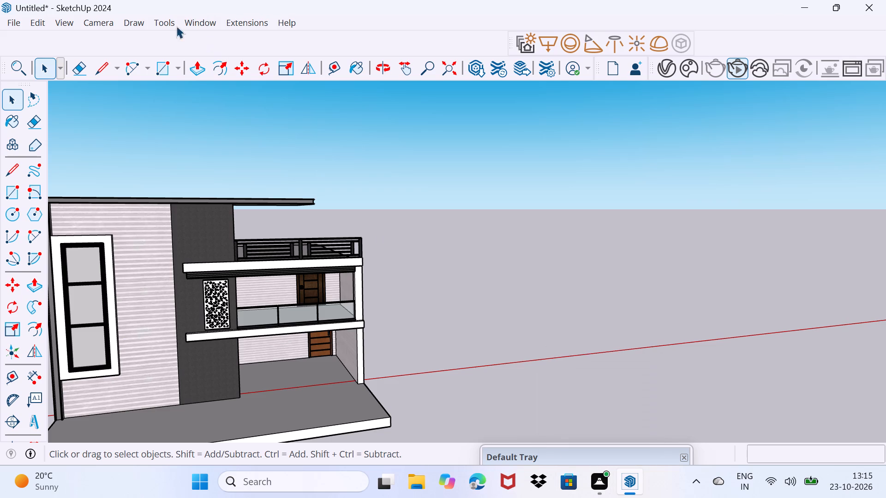
# Search 3D Warehouse for "gate".
pyautogui.click(201, 26)
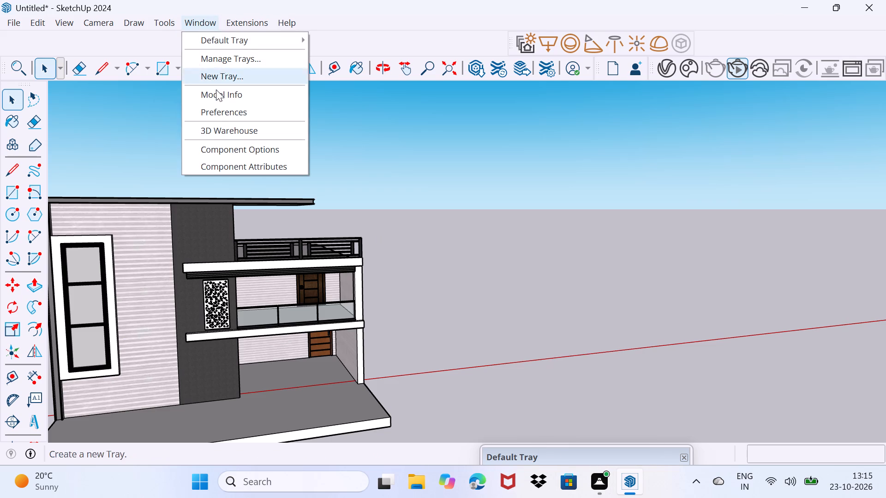
pyautogui.click(227, 131)
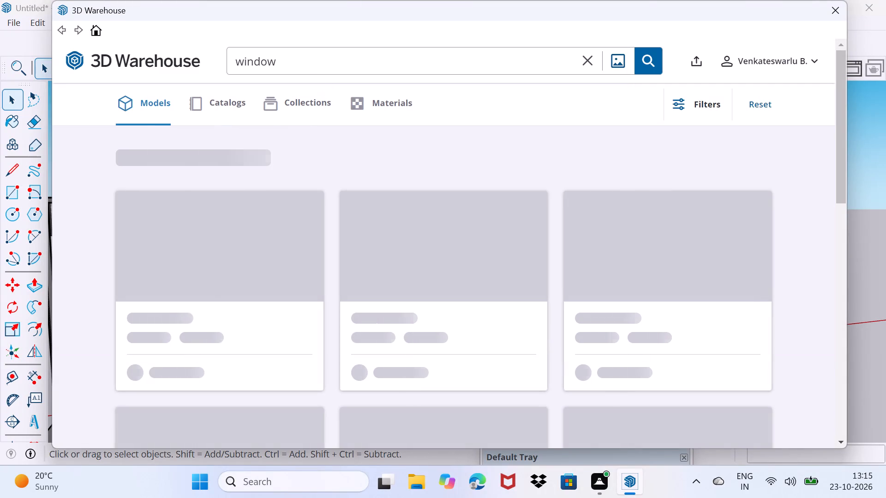
pyautogui.click(305, 53)
pyautogui.press('BackSpace')
pyautogui.press('BackSpace')
pyautogui.press('BackSpace')
pyautogui.press('BackSpace')
pyautogui.press('BackSpace')
pyautogui.press('BackSpace')
pyautogui.press('BackSpace')
pyautogui.press('BackSpace')
pyautogui.press('BackSpace')
pyautogui.press('BackSpace')
pyautogui.press('BackSpace')
pyautogui.press('BackSpace')
pyautogui.press('BackSpace')
pyautogui.press('BackSpace')
pyautogui.press('BackSpace')
pyautogui.press('BackSpace')
pyautogui.press('BackSpace')
pyautogui.press('BackSpace')
pyautogui.press('BackSpace')
pyautogui.press('BackSpace')
pyautogui.press('BackSpace')
pyautogui.press('BackSpace')
pyautogui.press('BackSpace')
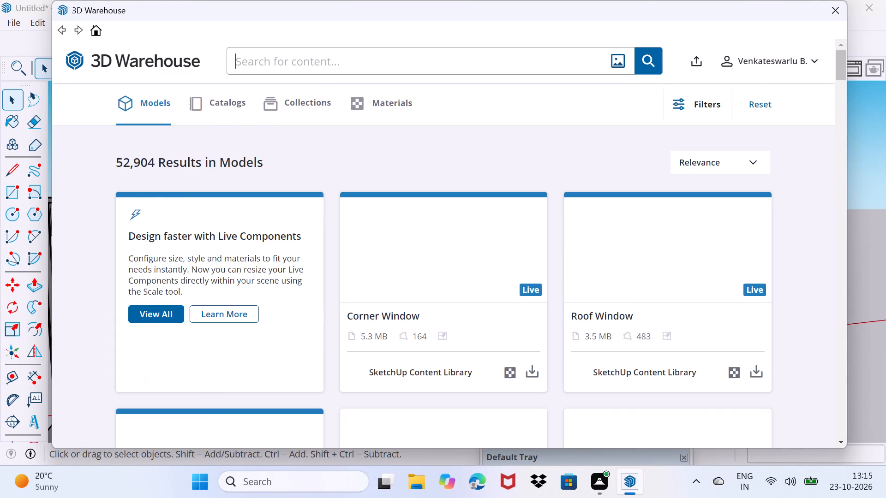
pyautogui.write('ga')
pyautogui.write('te')
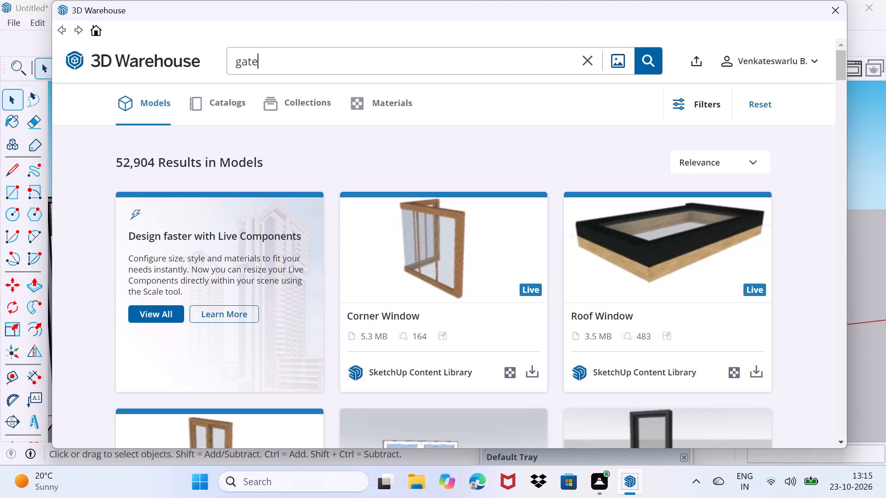
pyautogui.press('Return')
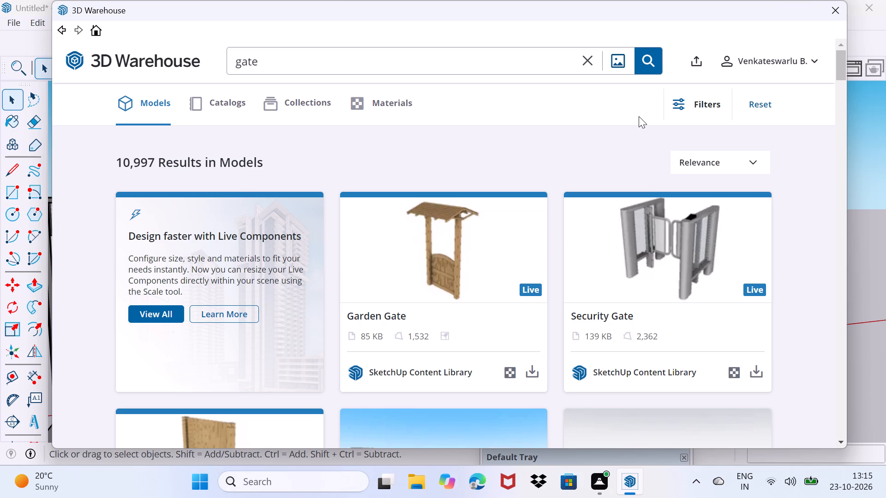
# Look through the gate models in the search results for one that suits the house.
pyautogui.scroll(1, 629, 347)
pyautogui.scroll(-6, 605, 335)
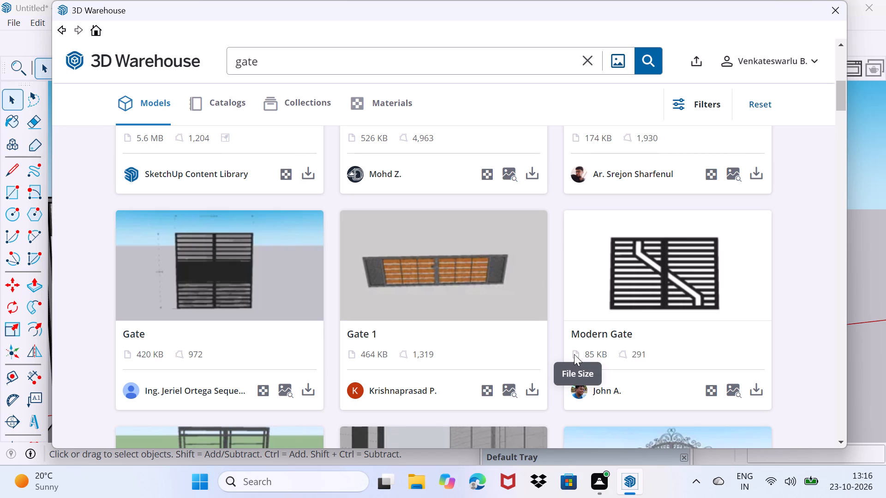
pyautogui.scroll(-4, 574, 354)
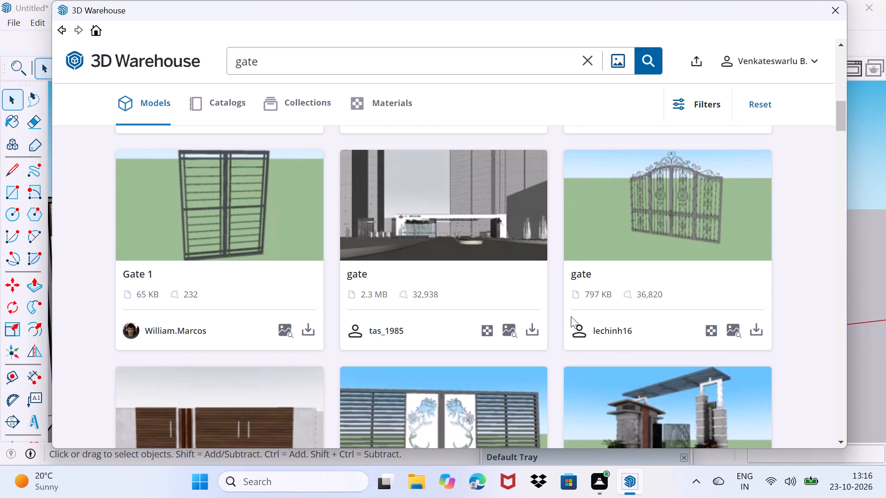
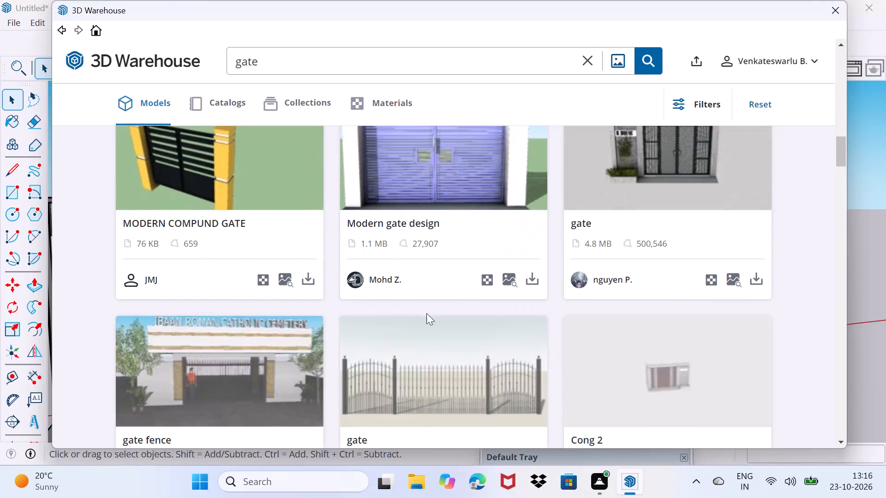
# Browse the gate models in the 3D Warehouse search results for a suitable house gate.
pyautogui.scroll(-6, 336, 317)
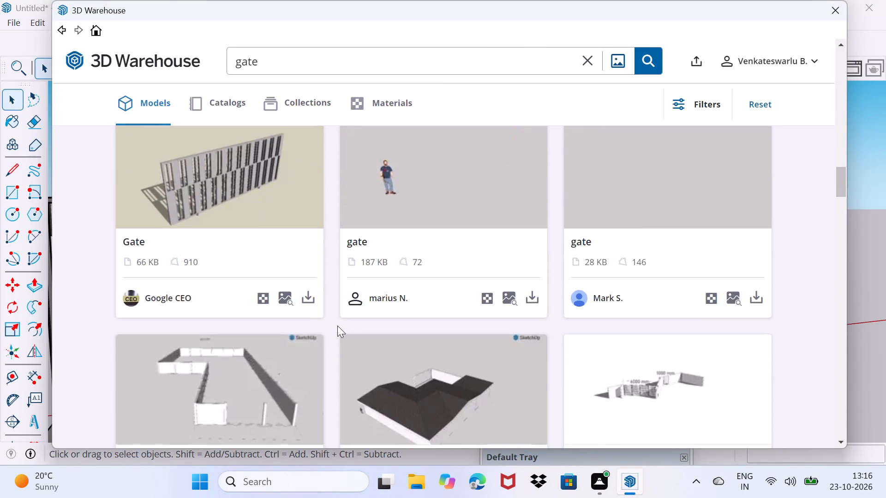
pyautogui.scroll(-12, 337, 326)
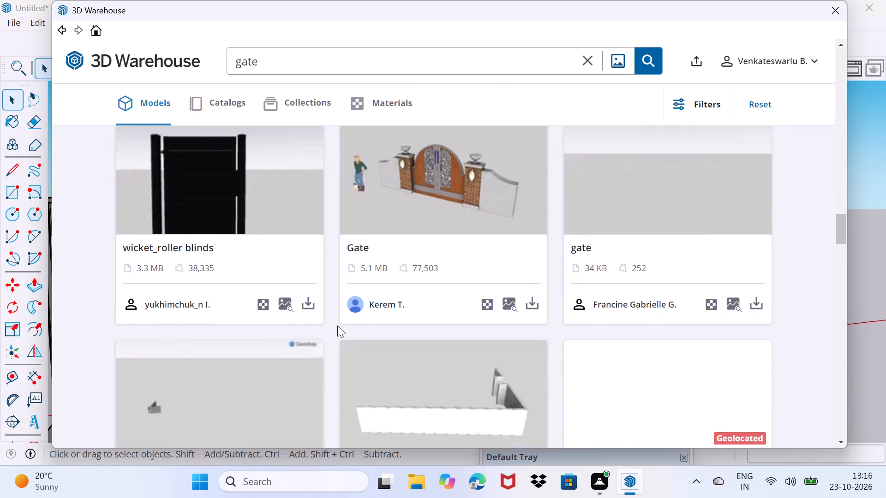
pyautogui.scroll(-3, 337, 326)
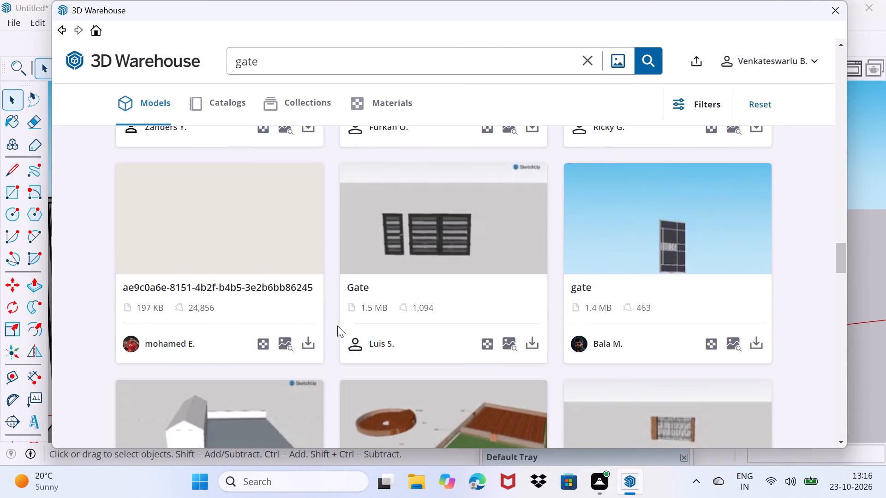
pyautogui.scroll(-6, 337, 326)
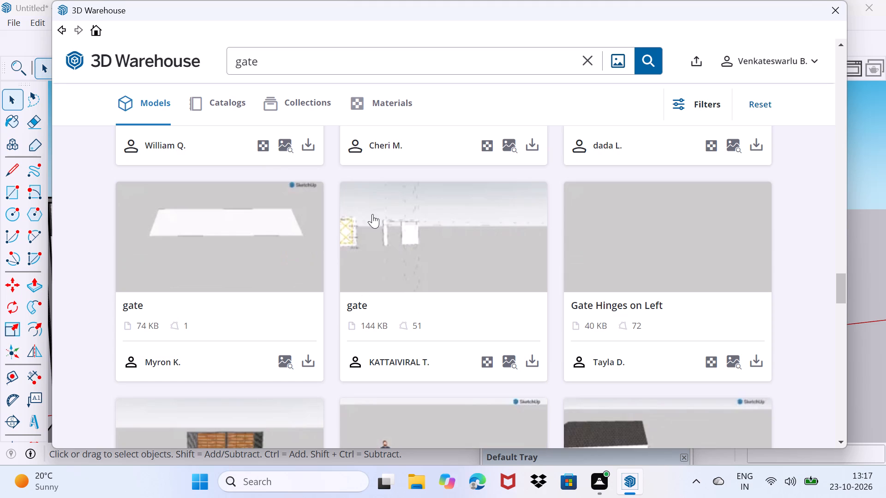
pyautogui.scroll(-2, 302, 273)
pyautogui.scroll(-3, 308, 350)
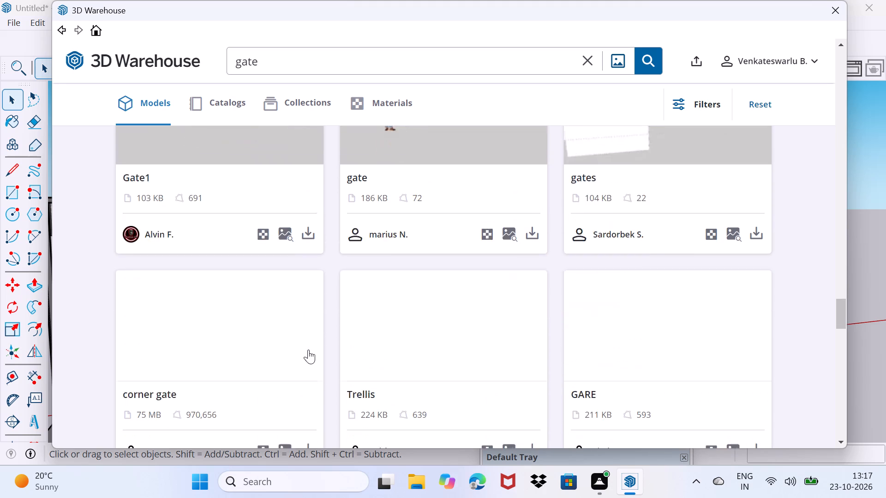
pyautogui.scroll(-6, 308, 350)
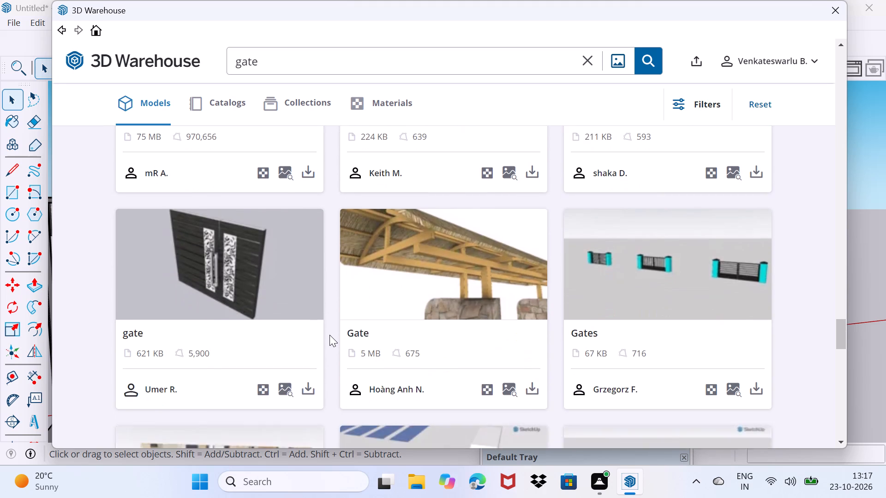
pyautogui.scroll(-5, 329, 335)
pyautogui.scroll(-3, 378, 305)
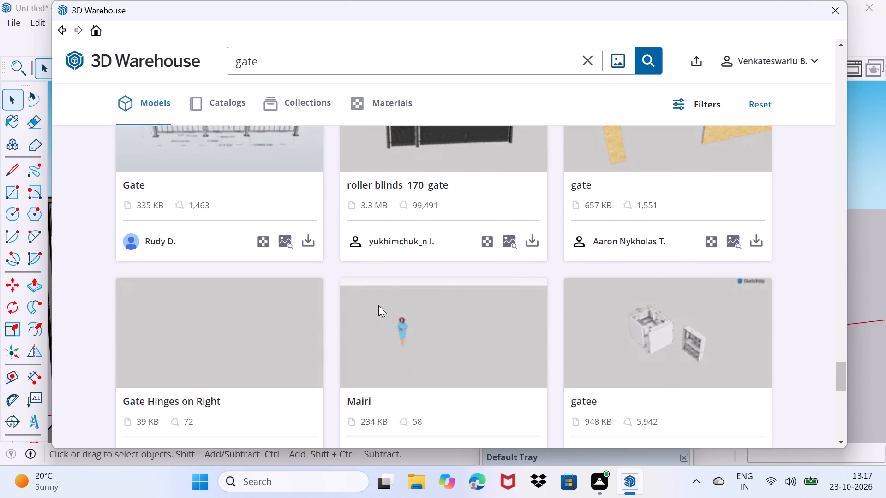
pyautogui.scroll(-3, 378, 305)
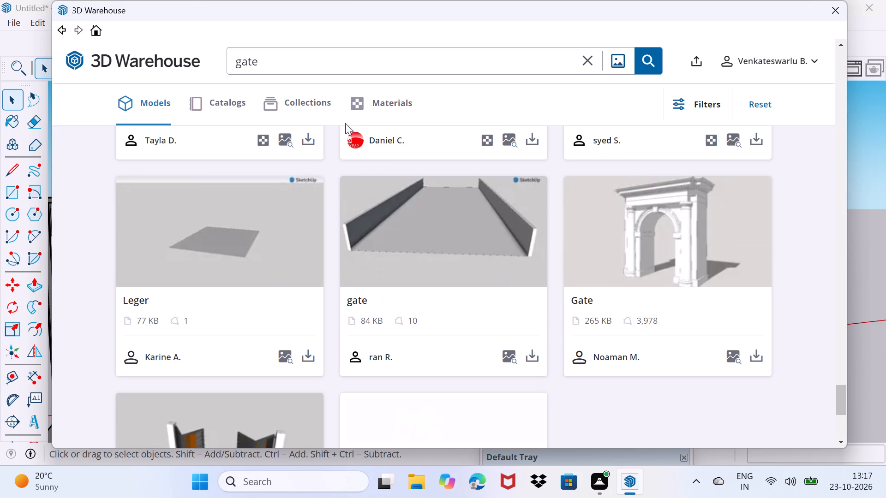
# Switch the gate search to collections and look through them for a suitable gate design.
pyautogui.click(309, 107)
pyautogui.click(309, 107)
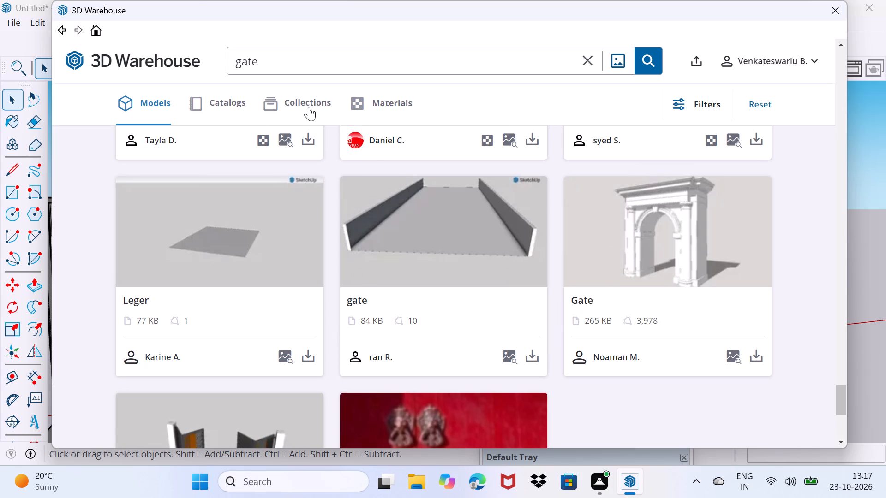
pyautogui.click(305, 102)
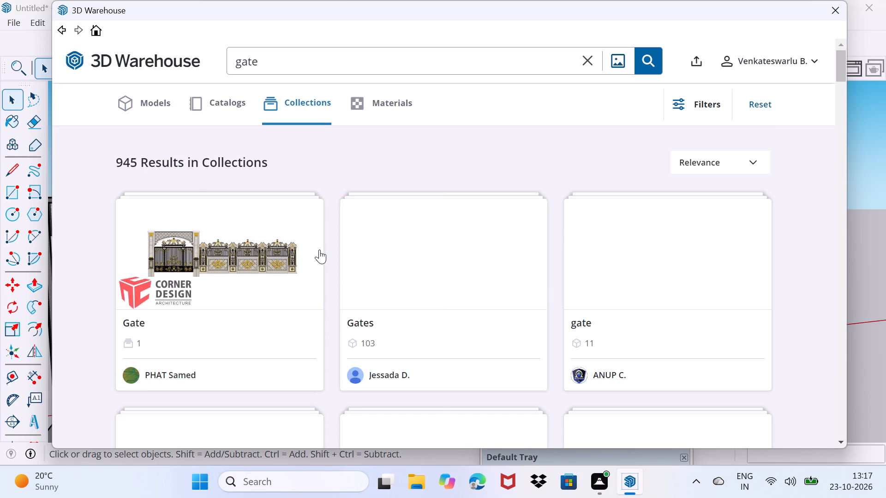
pyautogui.scroll(-4, 319, 249)
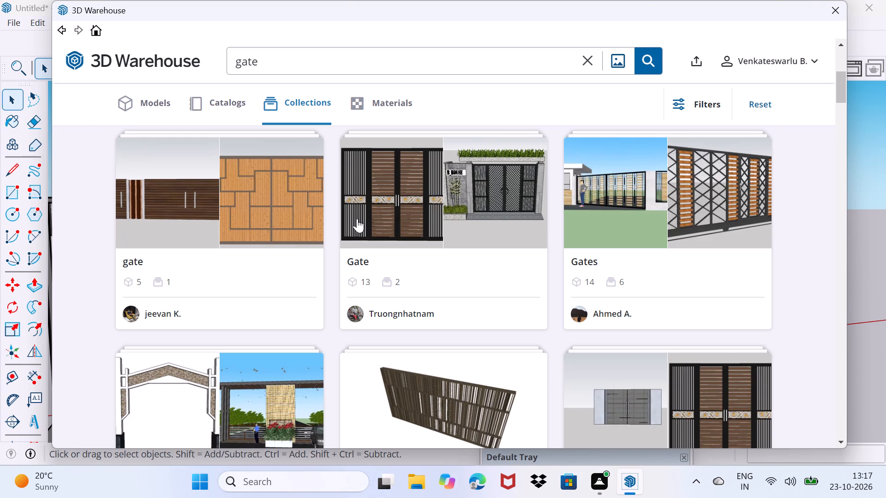
pyautogui.scroll(-4, 387, 199)
pyautogui.scroll(-7, 418, 283)
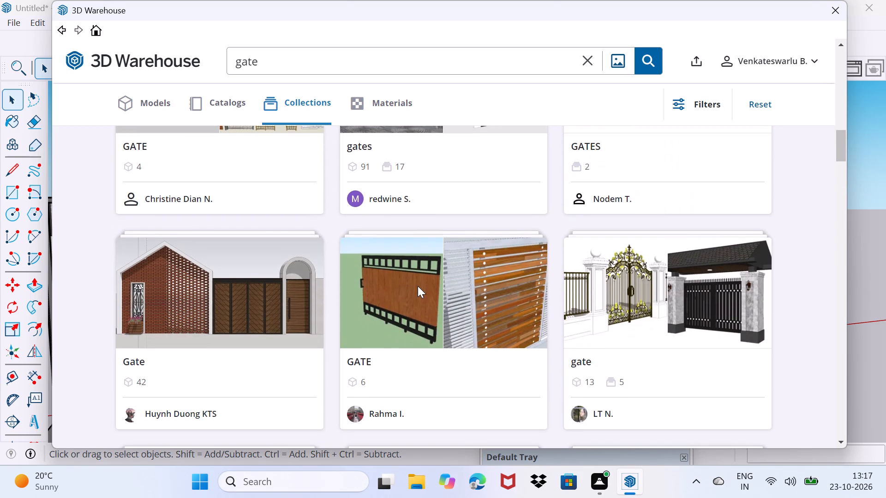
pyautogui.scroll(-8, 418, 286)
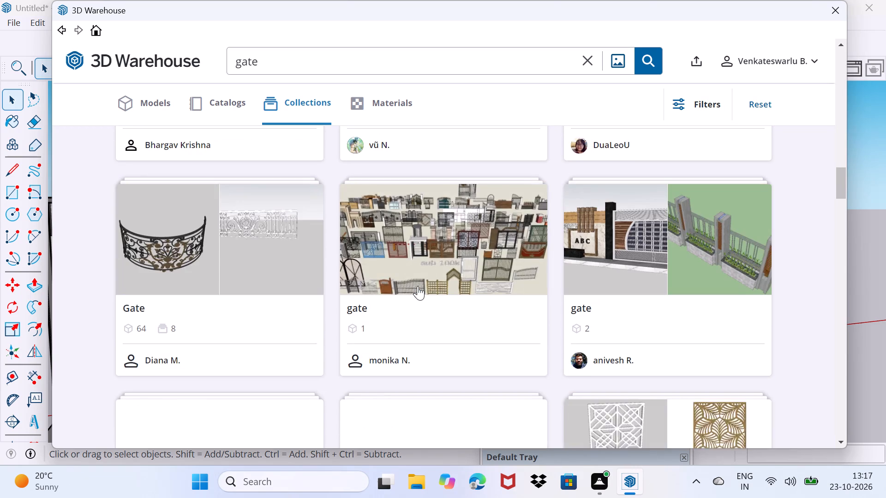
pyautogui.scroll(-4, 418, 286)
pyautogui.scroll(2, 418, 286)
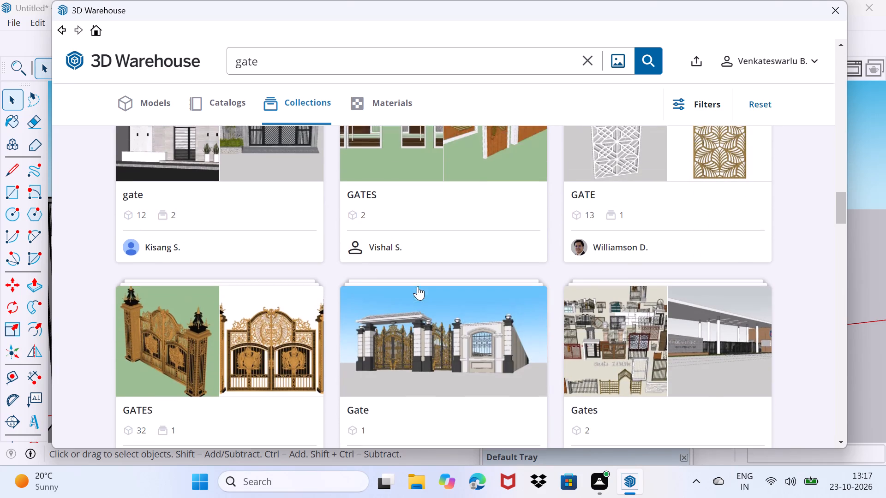
pyautogui.scroll(-6, 418, 286)
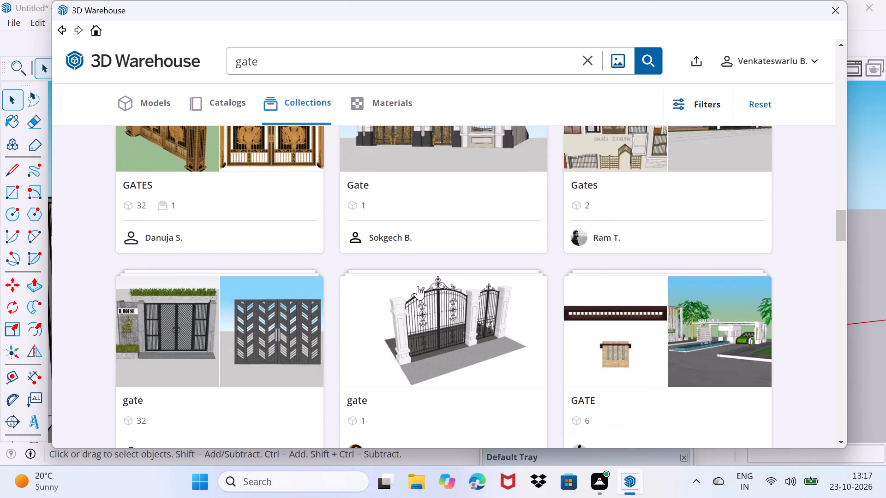
pyautogui.scroll(-18, 418, 286)
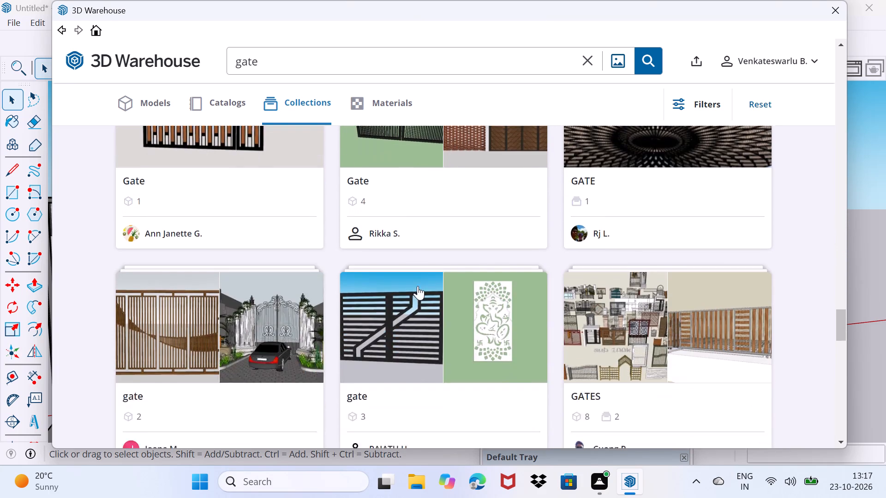
pyautogui.scroll(2, 418, 286)
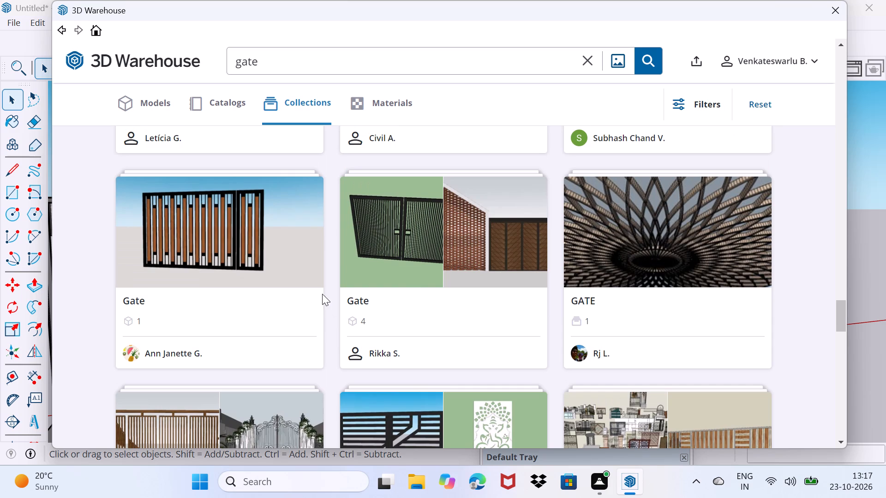
# Load the Wood Fence Gate model from its one-model Gate collection directly into the house model.
pyautogui.click(279, 256)
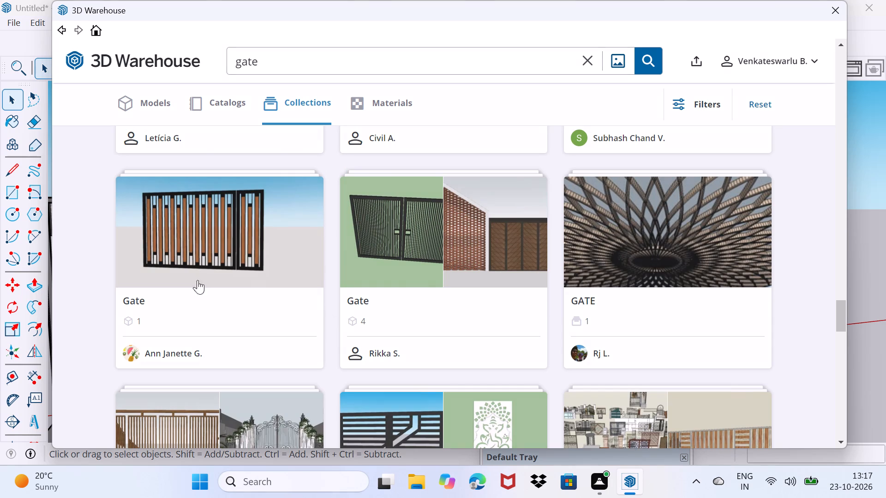
pyautogui.scroll(-4, 247, 280)
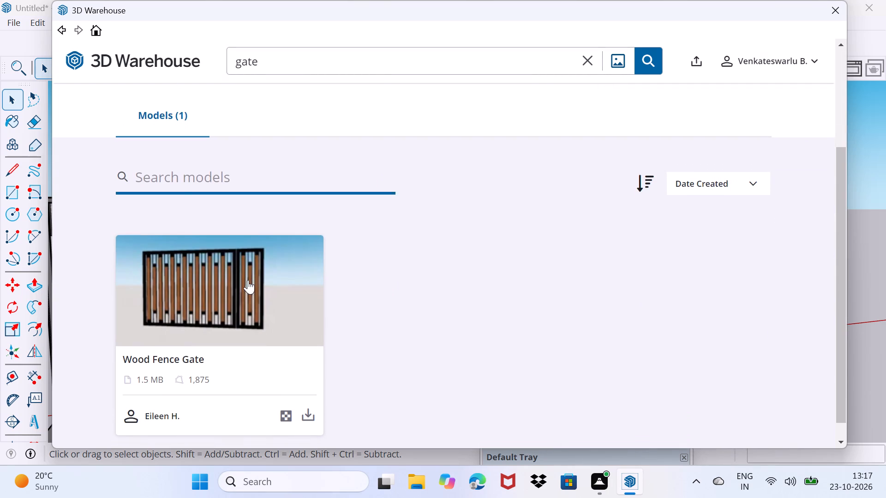
pyautogui.click(311, 393)
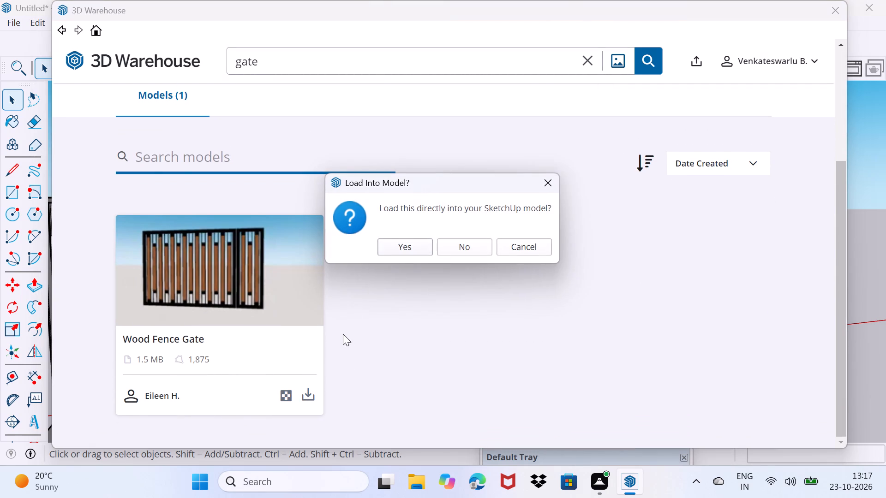
pyautogui.click(407, 248)
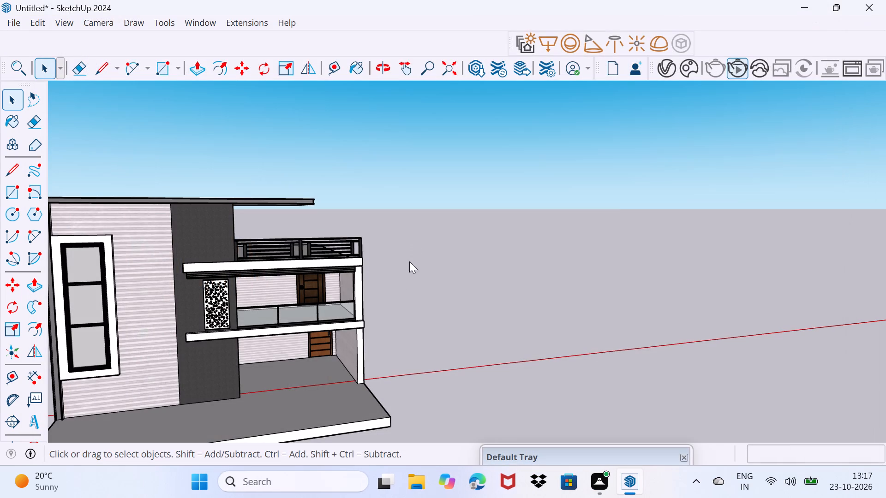
# Place the wood fence gate component on the grey floor slab in front of the house's porch.
pyautogui.scroll(2, 300, 369)
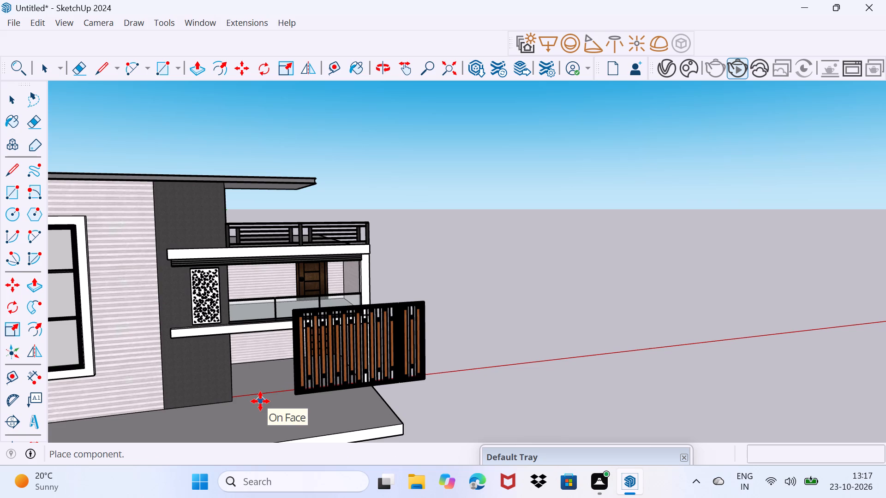
pyautogui.scroll(3, 254, 395)
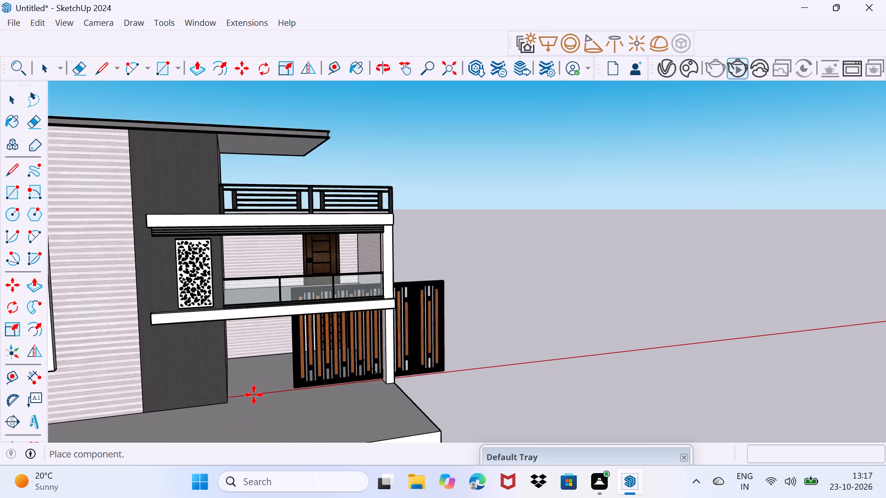
pyautogui.scroll(7, 254, 395)
pyautogui.moveTo(238, 408); pyautogui.dragTo(208, 409, button='middle')
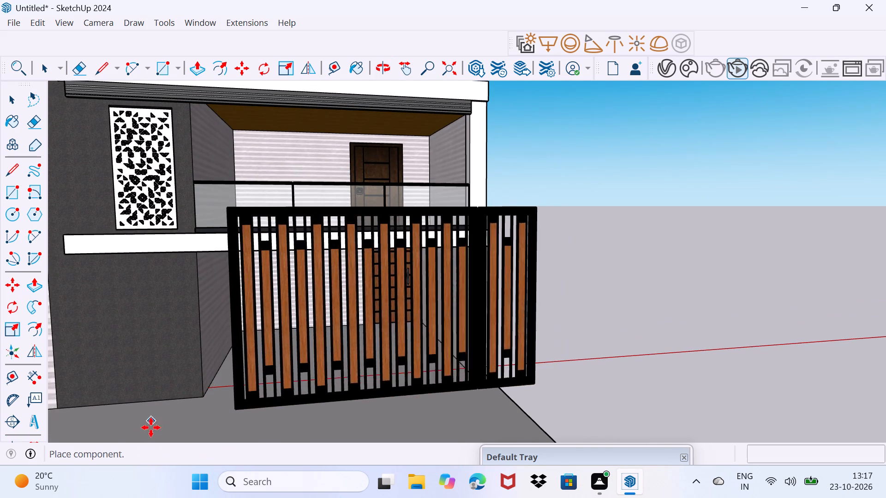
pyautogui.scroll(-6, 147, 417)
pyautogui.moveTo(163, 426); pyautogui.dragTo(266, 427, button='middle')
pyautogui.scroll(-3, 196, 471)
pyautogui.scroll(-6, 224, 414)
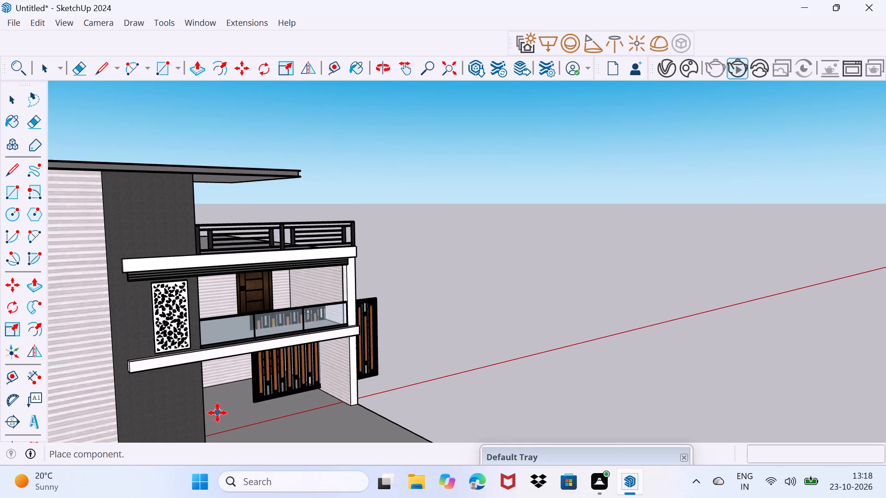
pyautogui.scroll(-3, 211, 421)
pyautogui.moveTo(250, 442); pyautogui.dragTo(215, 448, button='middle')
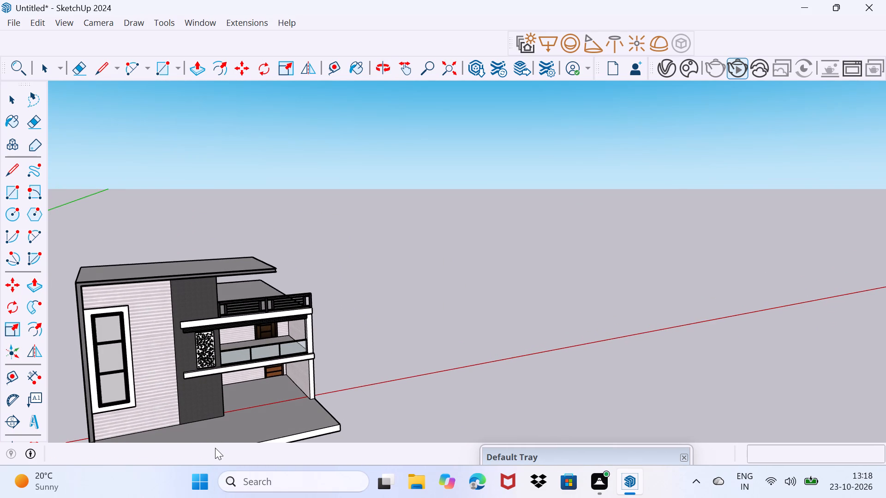
pyautogui.scroll(-1, 215, 448)
pyautogui.scroll(3, 215, 421)
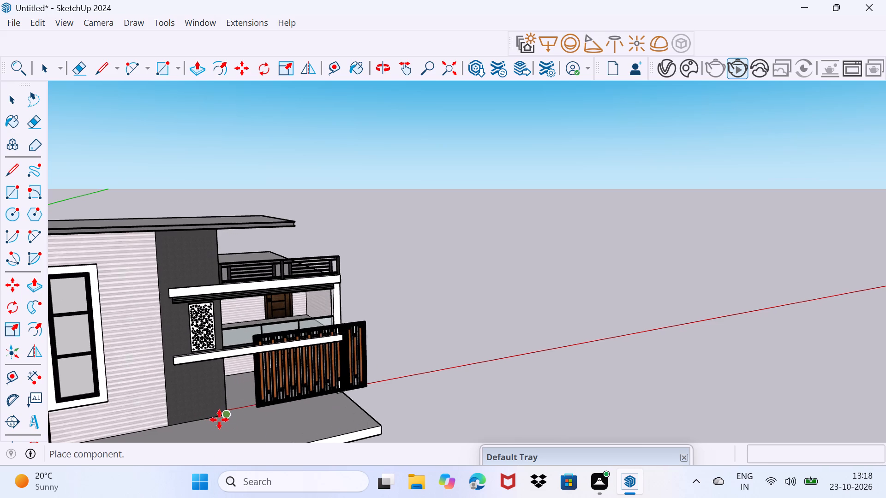
pyautogui.moveTo(219, 419); pyautogui.dragTo(186, 358, button='middle')
pyautogui.scroll(4, 193, 361)
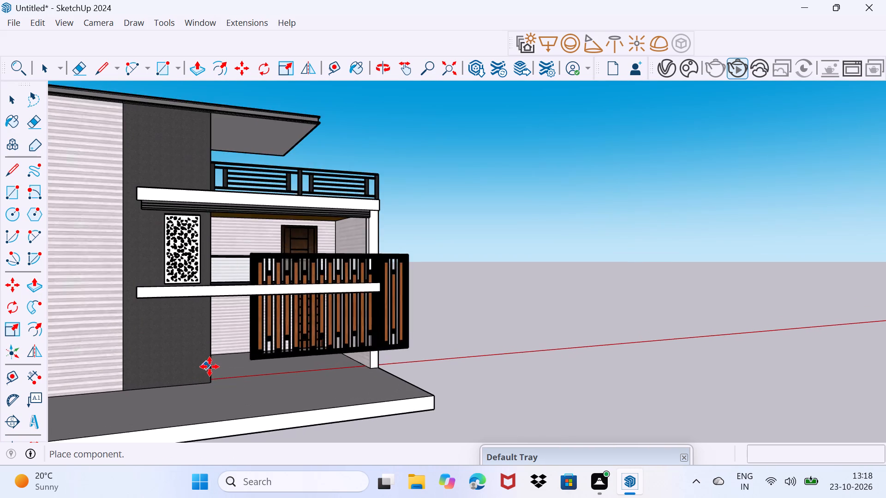
pyautogui.scroll(4, 210, 367)
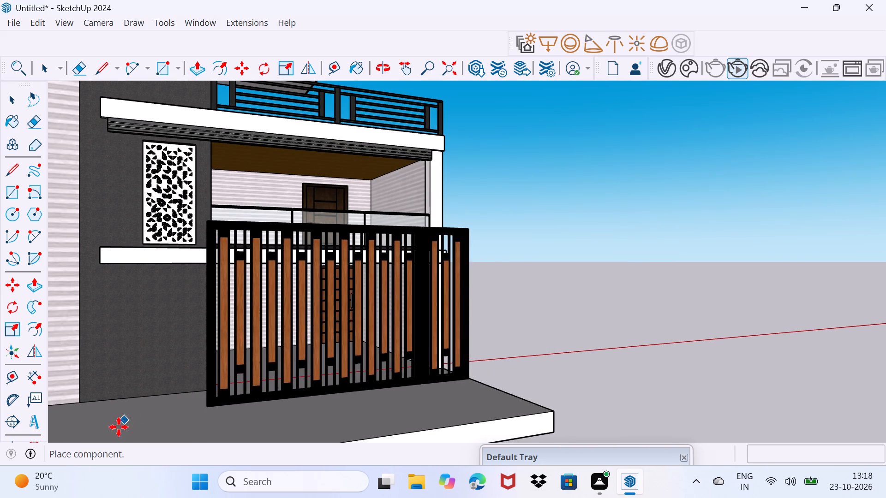
pyautogui.click(114, 424)
# Explode the placed wood fence gate component into its separate parts.
pyautogui.scroll(-3, 263, 305)
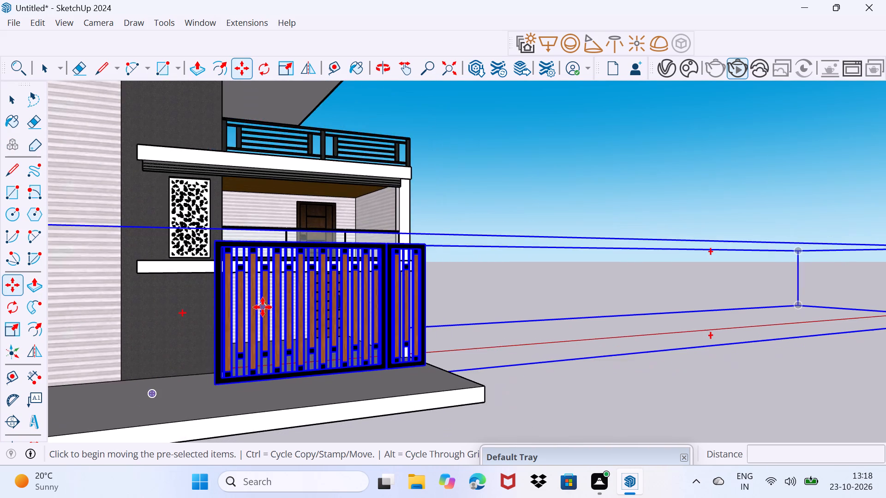
pyautogui.scroll(-8, 264, 309)
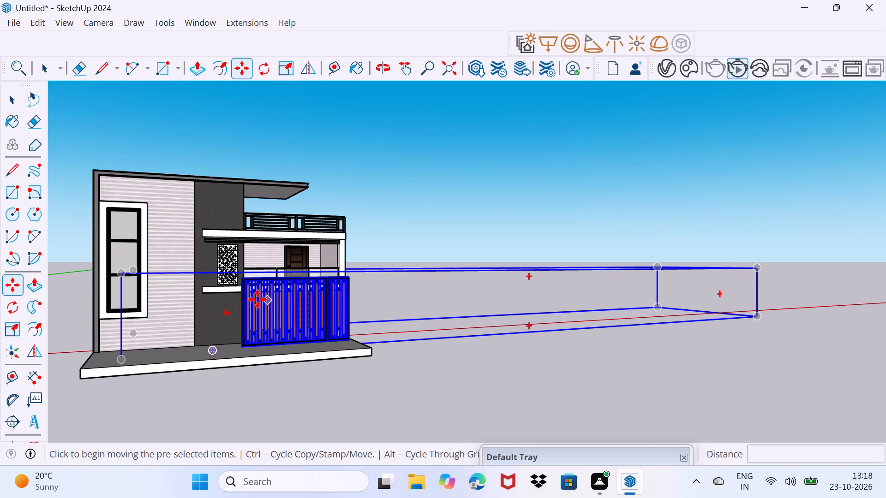
pyautogui.scroll(2, 237, 291)
pyautogui.rightClick(299, 316)
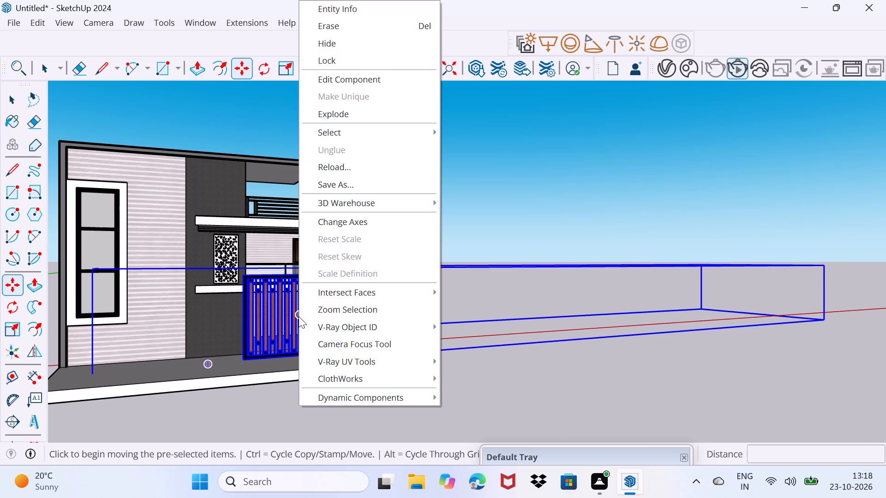
pyautogui.click(339, 118)
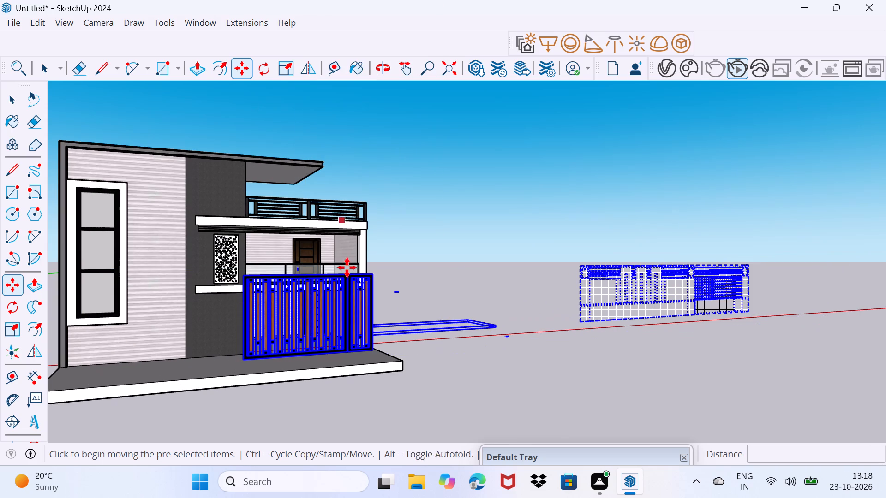
# Move the exploded gate parts about 18' 6" along the red axis, clear of the porch to the open ground beside the house.
pyautogui.moveTo(507, 375); pyautogui.dragTo(514, 364)
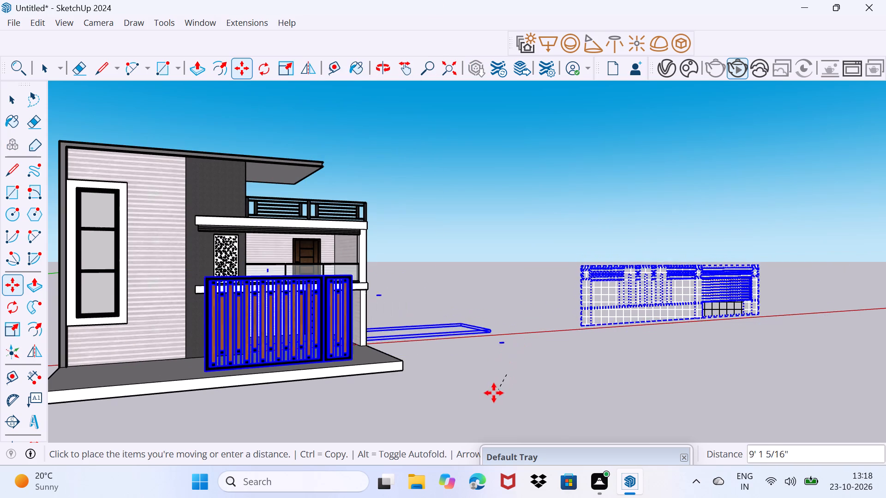
pyautogui.click(619, 355)
pyautogui.scroll(1, 529, 341)
pyautogui.moveTo(549, 362); pyautogui.dragTo(495, 374)
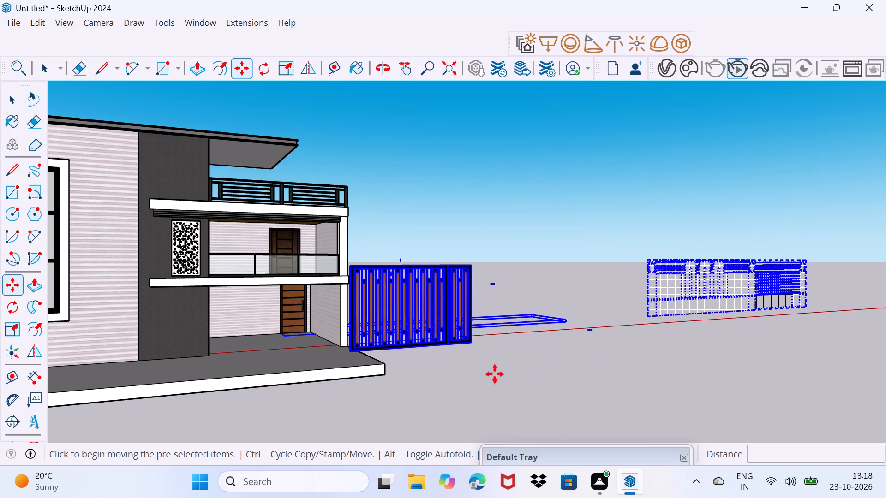
# Move the exploded gate parts about 16' 11" farther along the red axis, away from the house.
pyautogui.moveTo(495, 374); pyautogui.dragTo(648, 326)
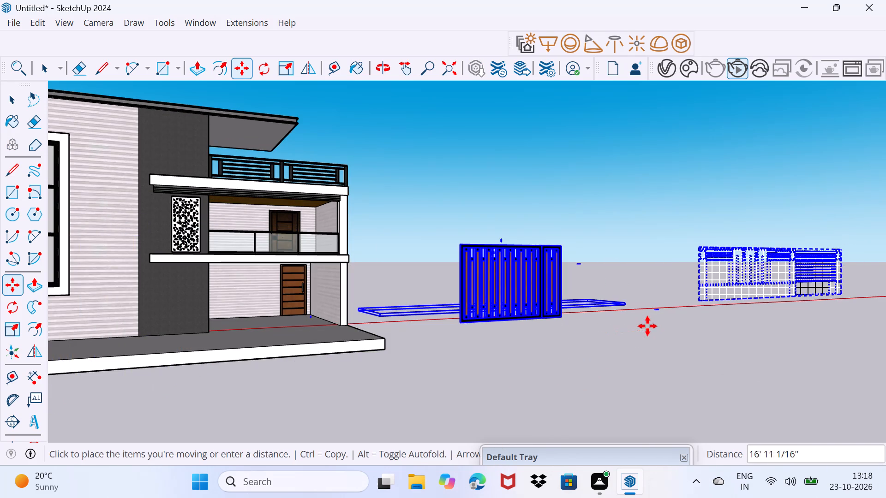
pyautogui.click(647, 326)
pyautogui.press('space')
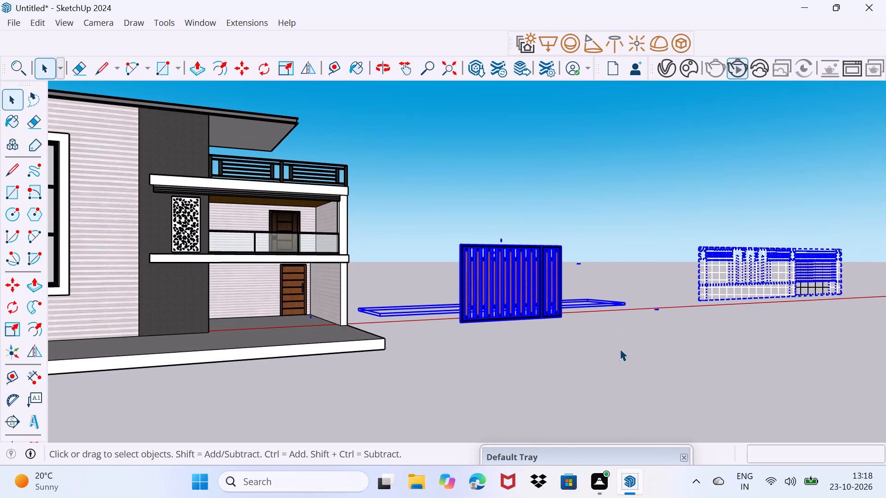
# Delete all the geometry inside the leftover wireframe grid component beyond the wood gate and exit its editing context.
pyautogui.click(786, 278)
pyautogui.click(786, 278)
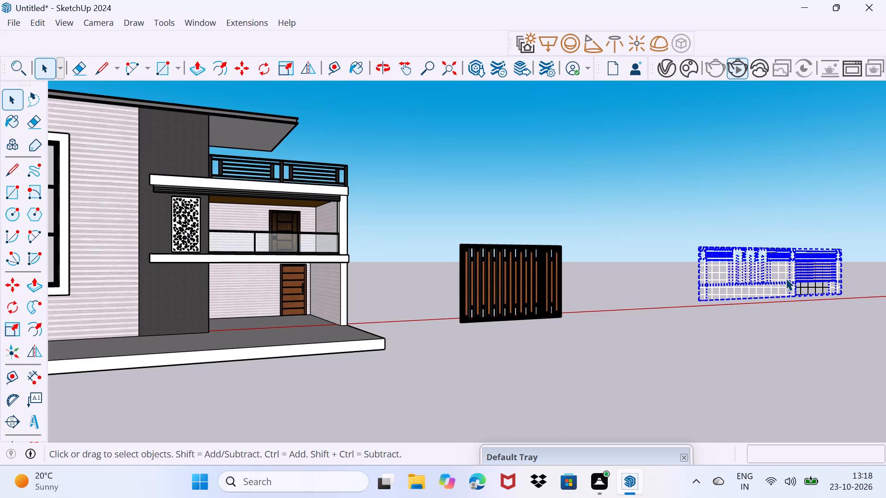
pyautogui.doubleClick(786, 278)
pyautogui.moveTo(669, 211); pyautogui.dragTo(854, 320)
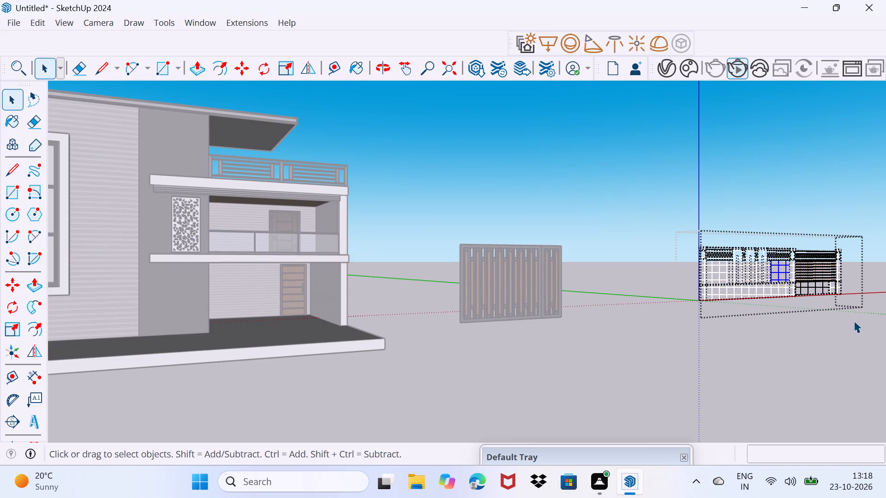
pyautogui.moveTo(854, 320); pyautogui.dragTo(857, 329)
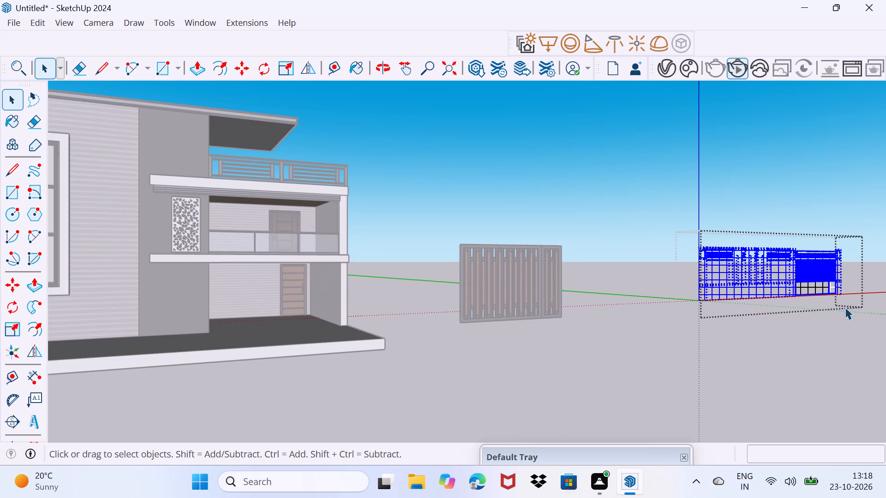
pyautogui.press('Delete')
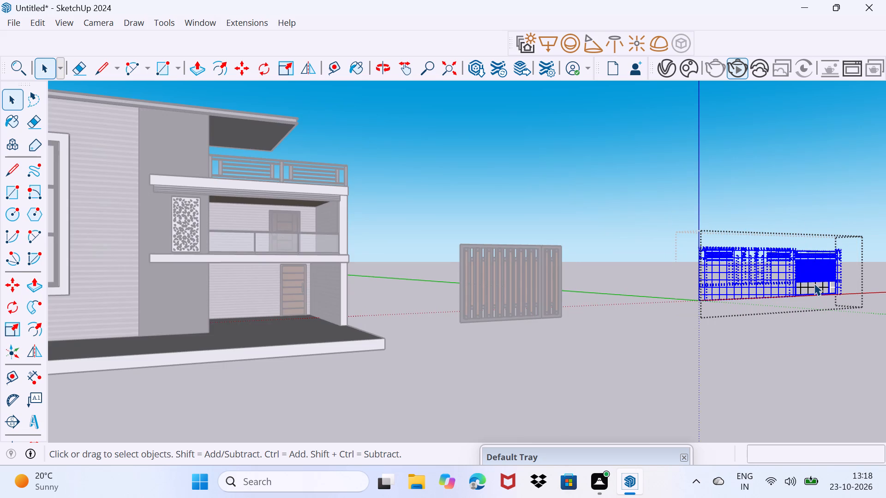
pyautogui.click(814, 283)
pyautogui.moveTo(742, 412); pyautogui.dragTo(746, 385)
pyautogui.tripleClick(468, 397)
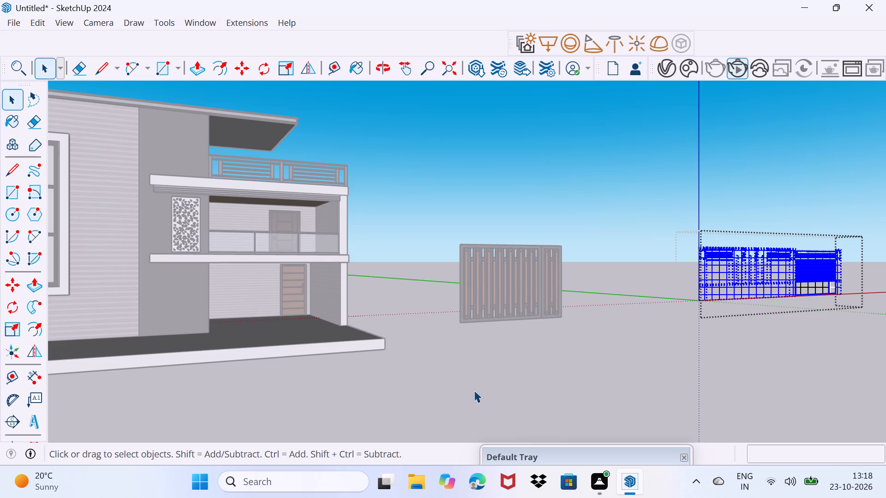
pyautogui.click(479, 386)
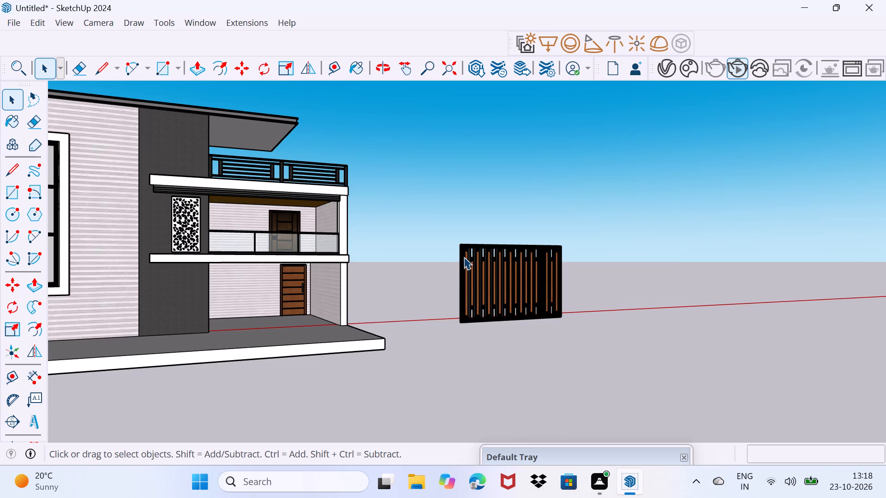
# Scale the wood gate down uniformly toward its lower corner farthest from the house.
pyautogui.scroll(2, 465, 259)
pyautogui.moveTo(461, 341); pyautogui.dragTo(294, 365, button='middle')
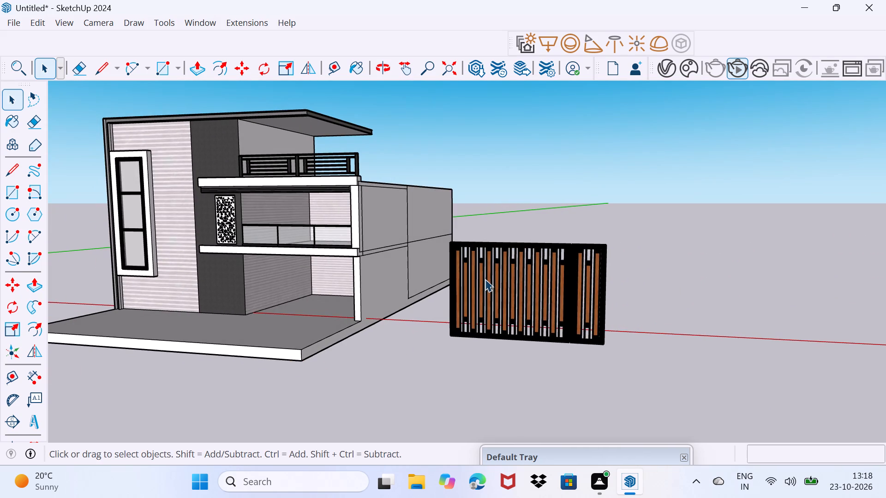
pyautogui.click(485, 279)
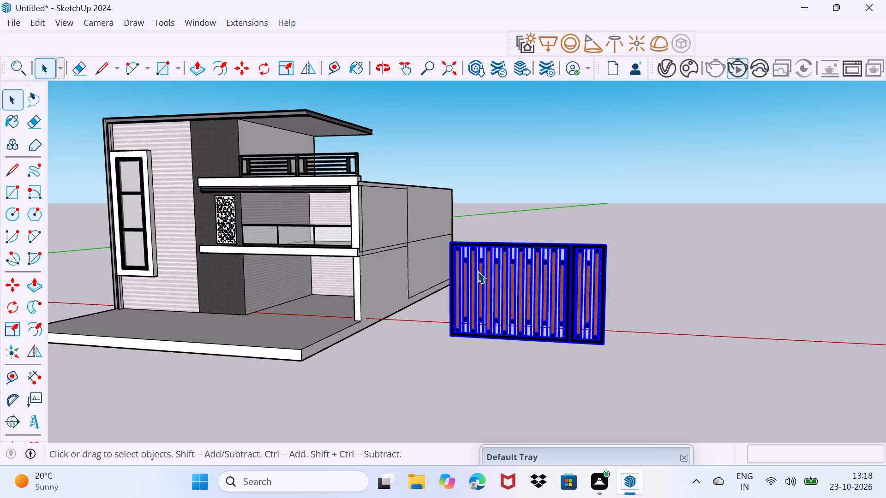
pyautogui.press('s')
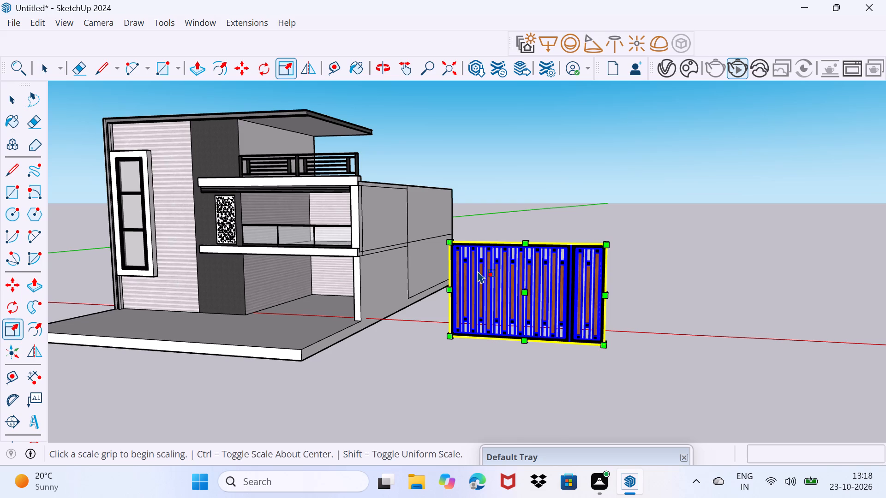
pyautogui.moveTo(454, 243); pyautogui.dragTo(480, 271)
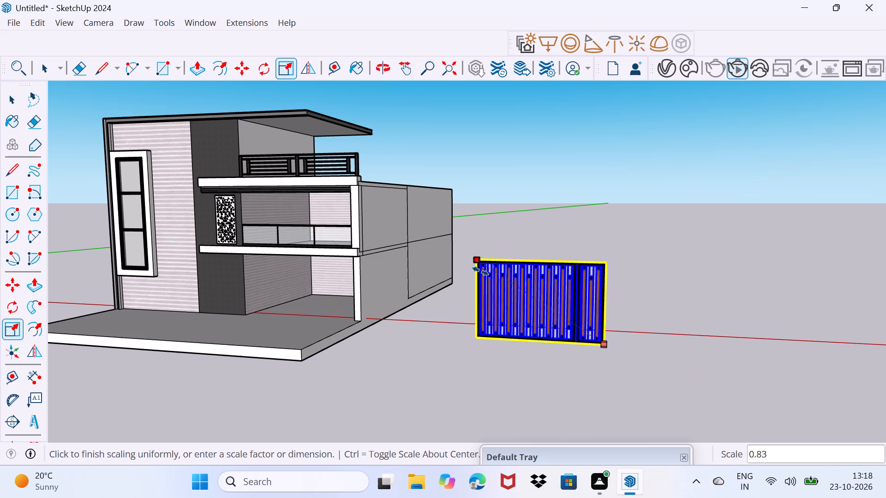
pyautogui.moveTo(480, 271); pyautogui.dragTo(530, 316)
# Move the scaled gate about 46' by its lower corner onto the porch floor beside the dark textured wall.
pyautogui.scroll(4, 549, 337)
pyautogui.moveTo(524, 361); pyautogui.dragTo(587, 365, button='middle')
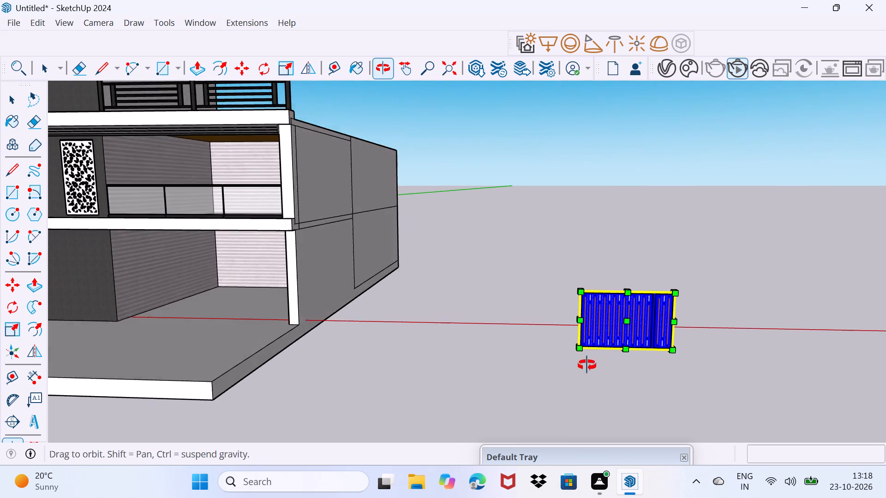
pyautogui.moveTo(587, 365); pyautogui.dragTo(675, 369, button='middle')
pyautogui.scroll(3, 667, 360)
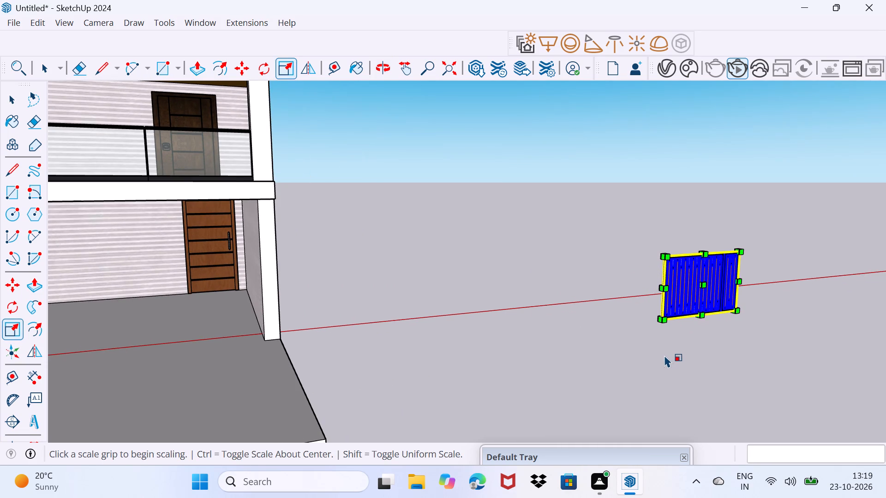
pyautogui.press(',')
pyautogui.press('m')
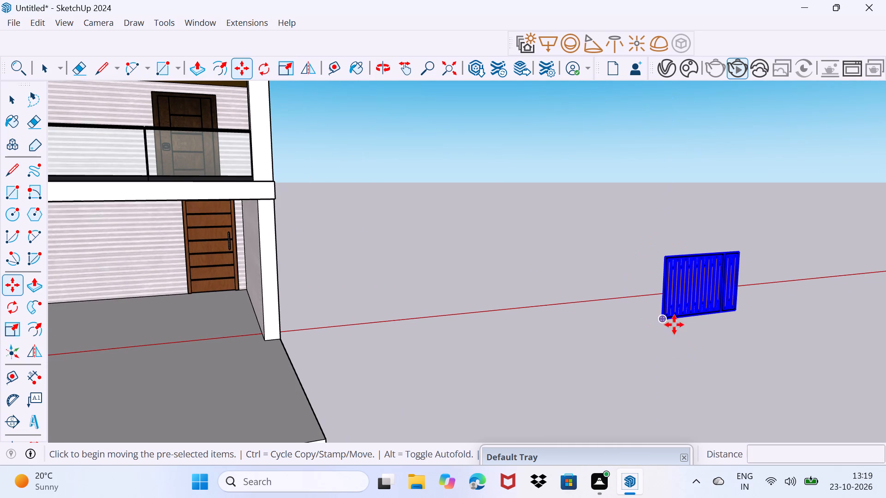
pyautogui.click(667, 320)
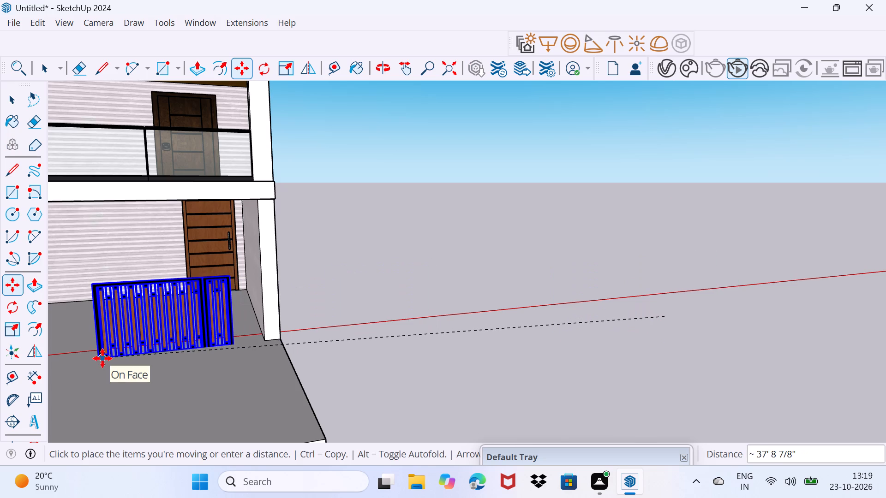
pyautogui.keyDown('shift'); pyautogui.moveTo(102, 358); pyautogui.dragTo(298, 371, button='middle'); pyautogui.keyUp('shift')
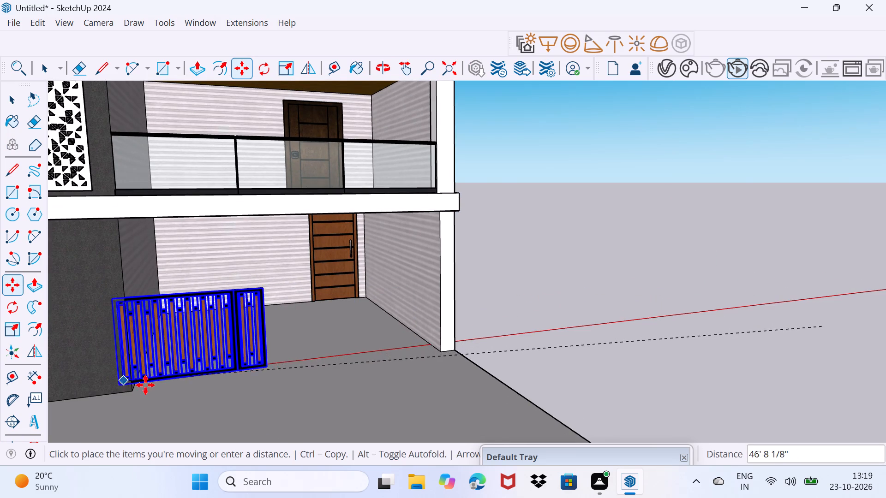
pyautogui.scroll(11, 132, 388)
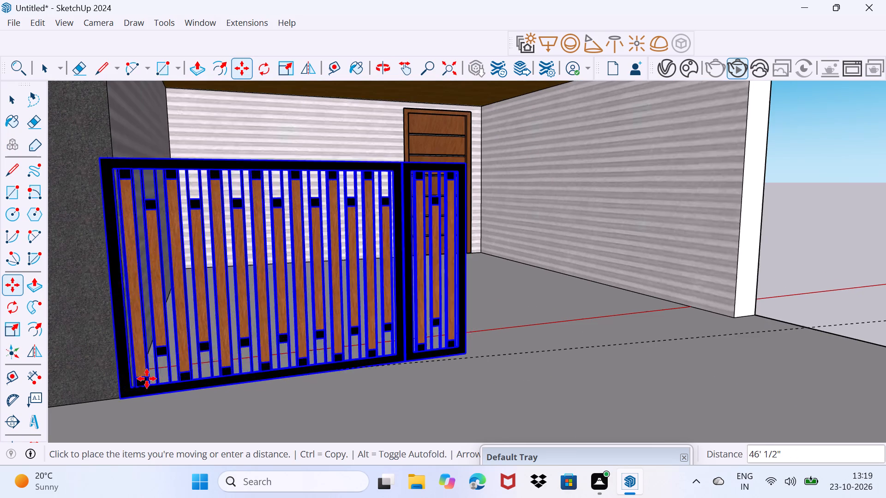
pyautogui.click(150, 382)
# Shift the gate in two short moves, about 4" and about 7", to line its lower corner up with the dark wall's bottom corner.
pyautogui.moveTo(122, 404); pyautogui.dragTo(171, 411, button='middle')
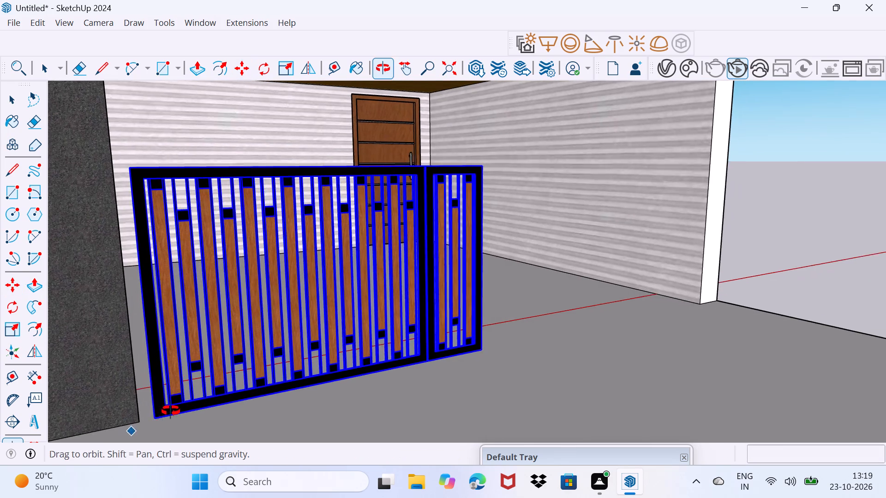
pyautogui.moveTo(171, 411); pyautogui.dragTo(174, 403, button='middle')
pyautogui.click(163, 420)
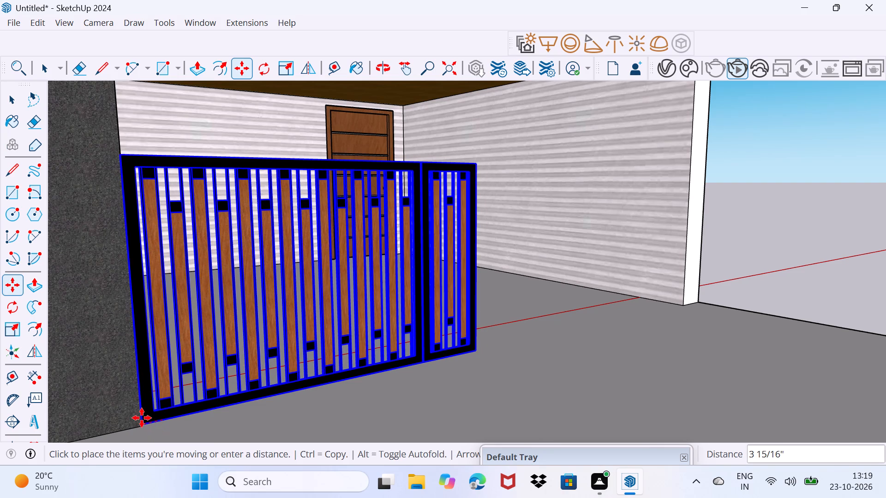
pyautogui.click(142, 417)
pyautogui.moveTo(216, 360); pyautogui.dragTo(82, 377, button='middle')
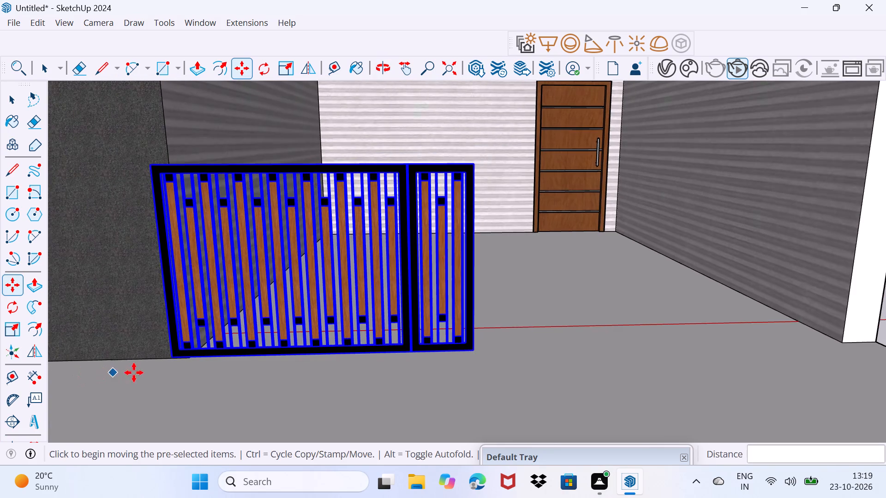
pyautogui.scroll(3, 135, 371)
pyautogui.moveTo(188, 370); pyautogui.dragTo(195, 392, button='middle')
pyautogui.moveTo(183, 356); pyautogui.dragTo(188, 359)
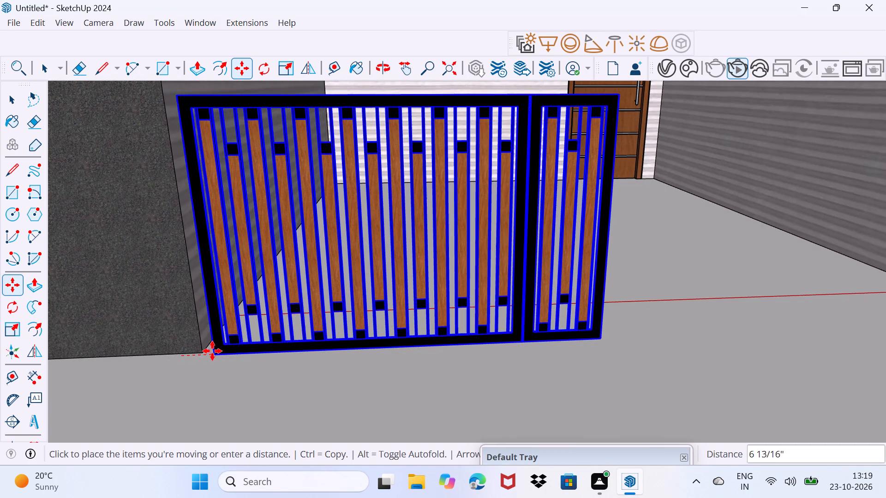
pyautogui.click(210, 348)
# Move the gate about 6 3/4" by its lower corner to bring it against the dark wall's bottom corner.
pyautogui.scroll(4, 211, 357)
pyautogui.moveTo(203, 371); pyautogui.dragTo(208, 371, button='middle')
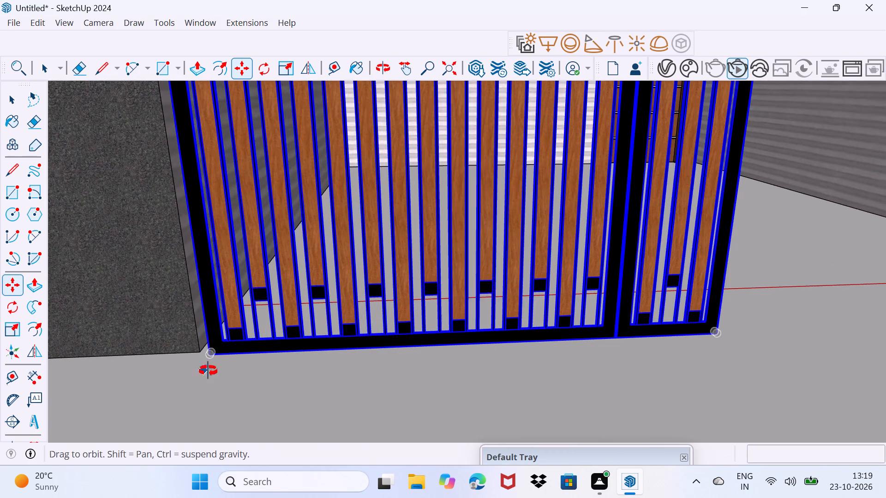
pyautogui.moveTo(208, 371); pyautogui.dragTo(375, 302, button='middle')
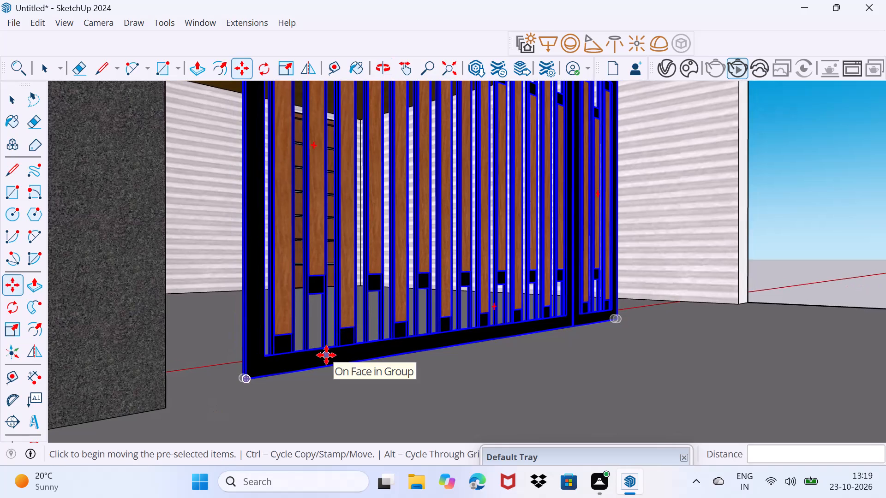
pyautogui.click(246, 377)
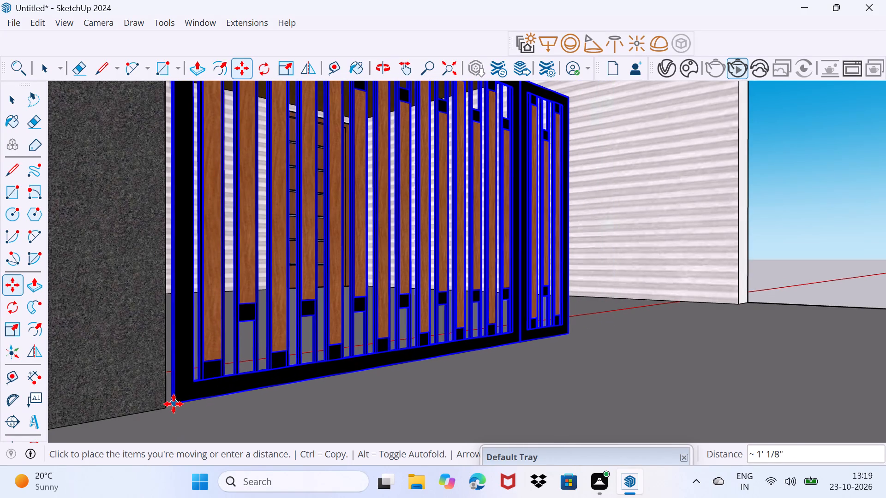
pyautogui.moveTo(172, 411); pyautogui.dragTo(114, 371, button='middle')
pyautogui.scroll(-2, 136, 349)
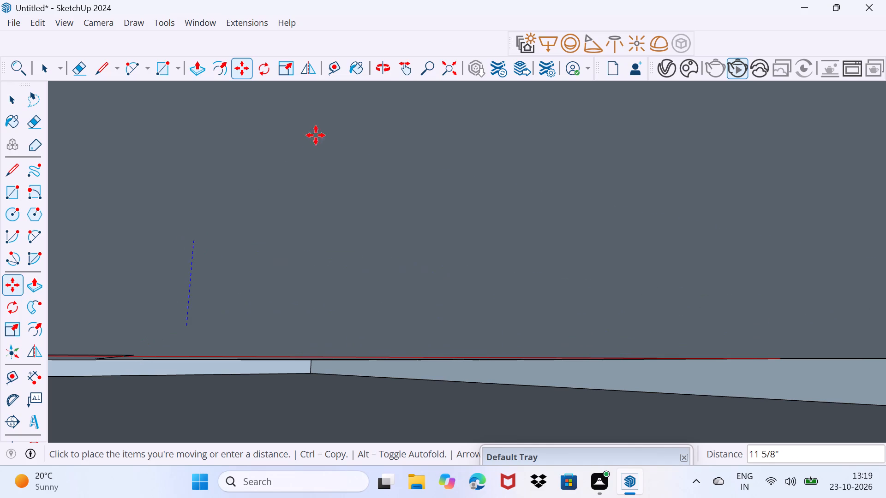
pyautogui.click(441, 71)
pyautogui.moveTo(350, 284); pyautogui.dragTo(347, 320, button='middle')
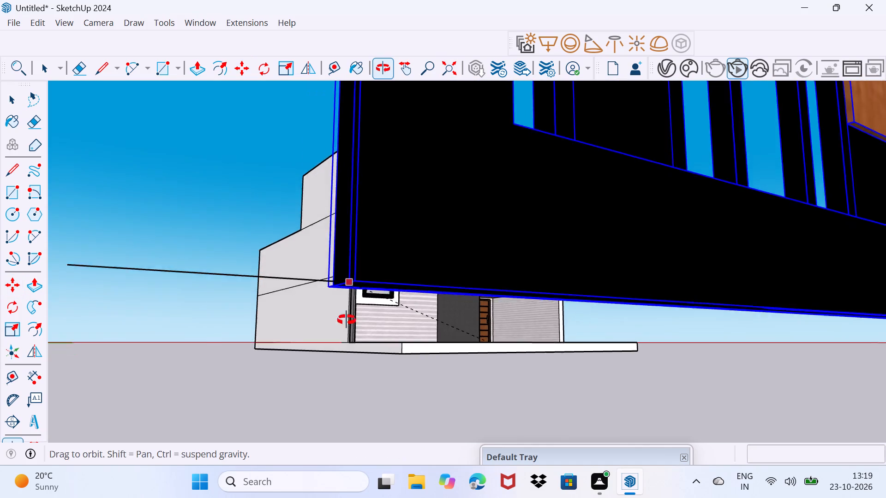
pyautogui.moveTo(347, 320); pyautogui.dragTo(319, 373, button='middle')
pyautogui.moveTo(563, 138); pyautogui.dragTo(464, 240, button='middle')
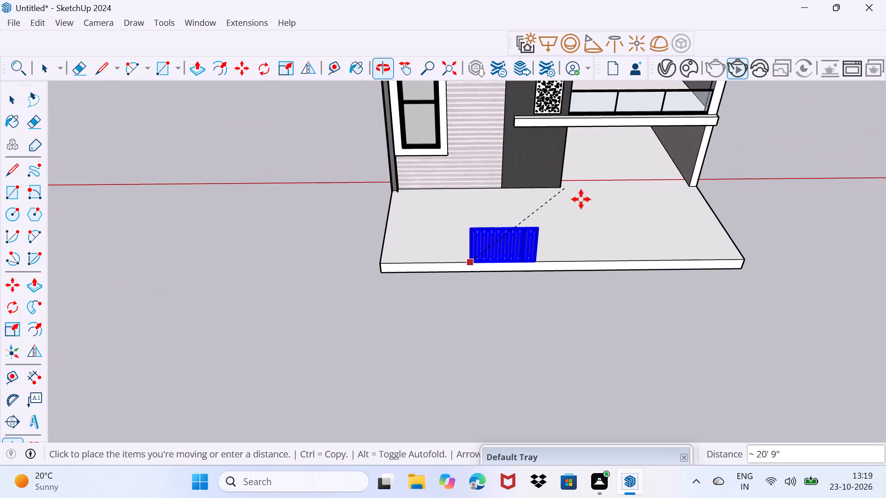
pyautogui.scroll(12, 567, 190)
pyautogui.scroll(11, 567, 190)
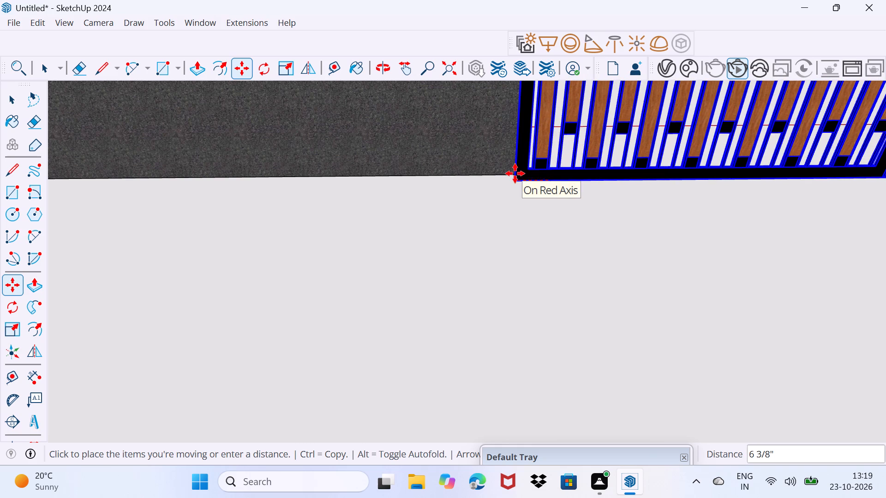
pyautogui.scroll(20, 515, 173)
pyautogui.scroll(4, 515, 173)
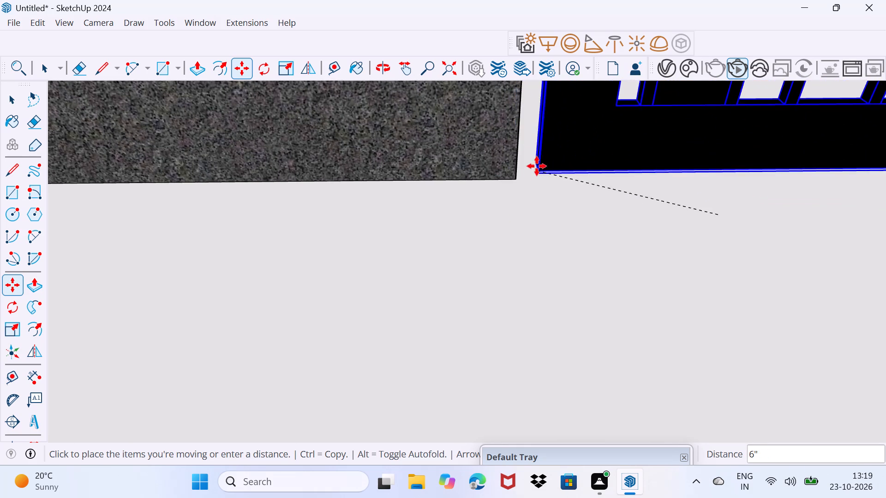
pyautogui.scroll(4, 514, 171)
pyautogui.click(514, 171)
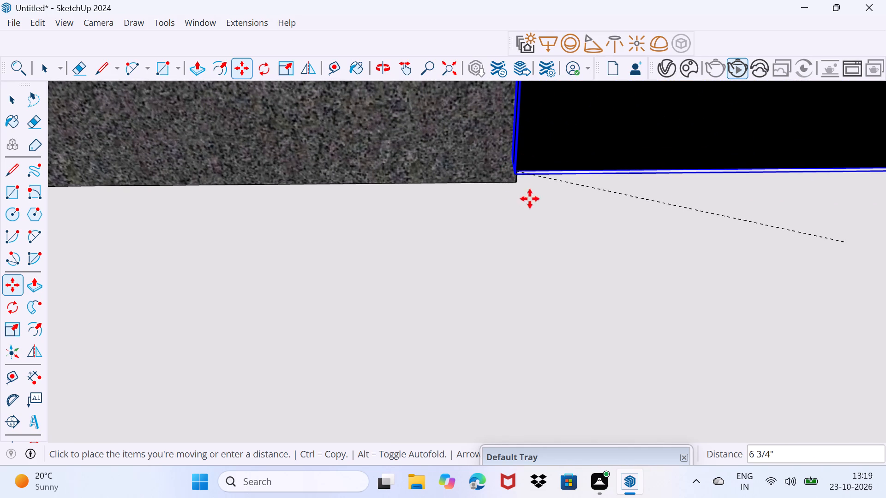
# Move the gate about 7 5/8" by its lower corner, snapping it exactly onto the dark textured wall's bottom corner.
pyautogui.scroll(4, 517, 184)
pyautogui.click(518, 167)
pyautogui.scroll(2, 524, 176)
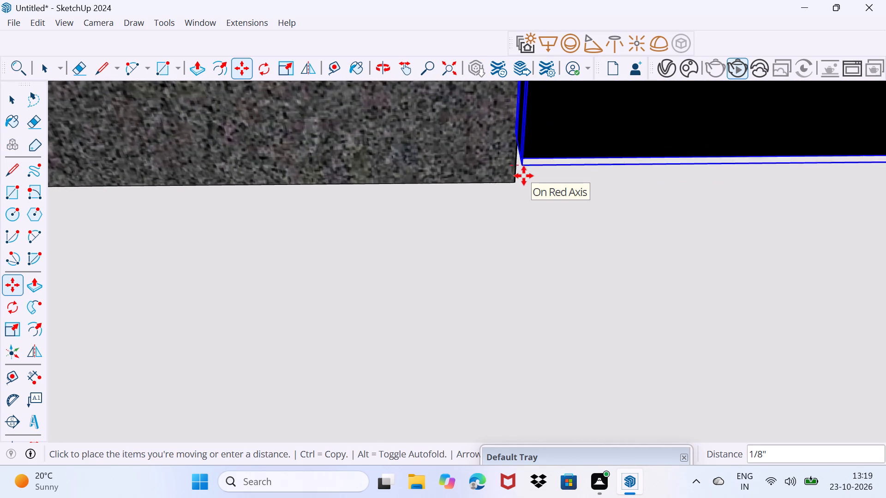
pyautogui.scroll(7, 524, 176)
pyautogui.scroll(-1, 542, 150)
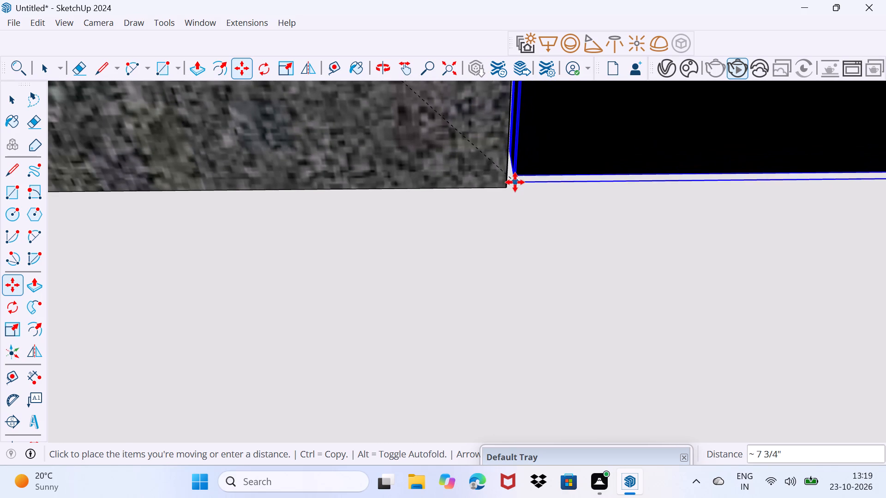
pyautogui.scroll(14, 511, 184)
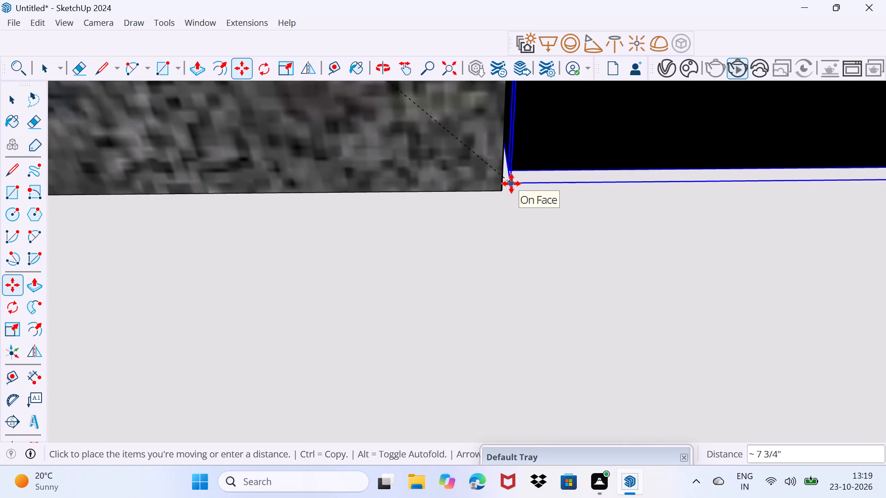
pyautogui.scroll(6, 511, 184)
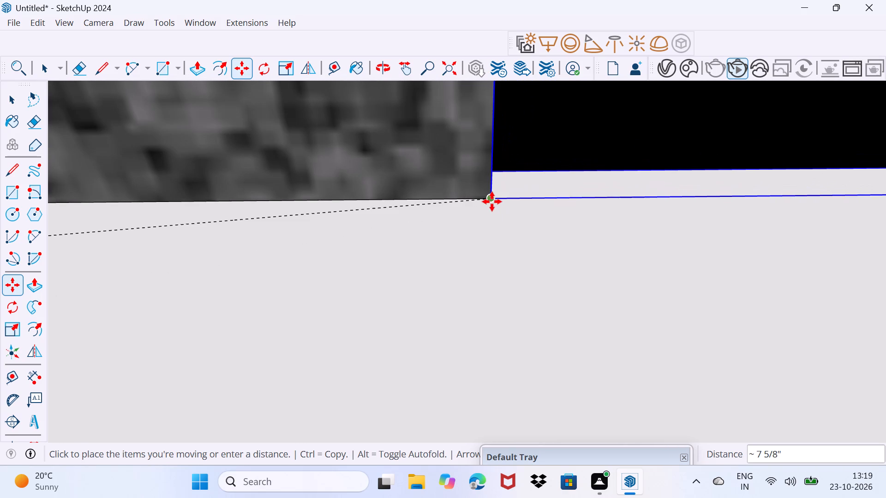
pyautogui.click(492, 202)
# Stretch the gate along the red axis by about 2.39 to reach the white wall across the porch opening, and deselect it.
pyautogui.scroll(-19, 492, 202)
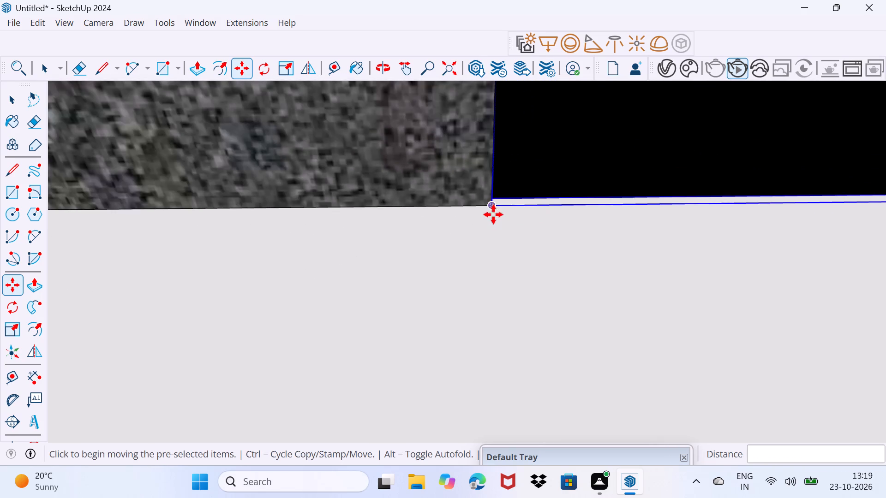
pyautogui.scroll(-20, 493, 214)
pyautogui.scroll(-15, 493, 214)
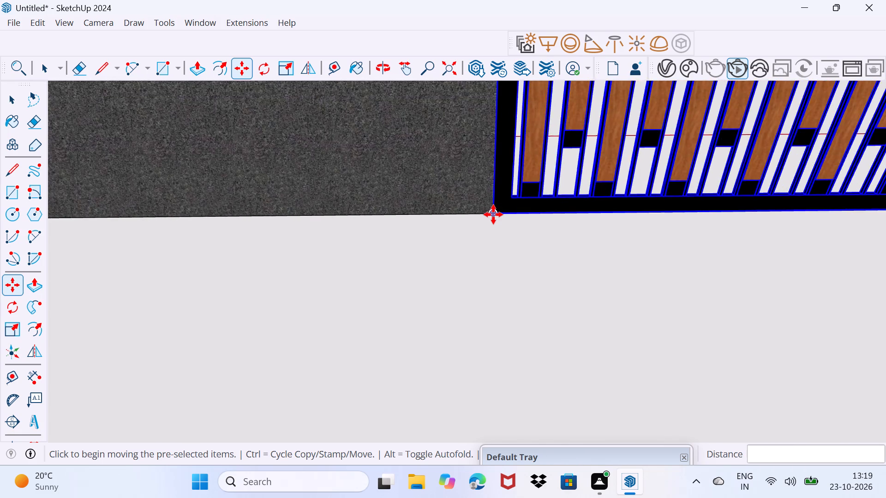
pyautogui.scroll(-17, 493, 214)
pyautogui.moveTo(724, 219); pyautogui.dragTo(490, 208, button='middle')
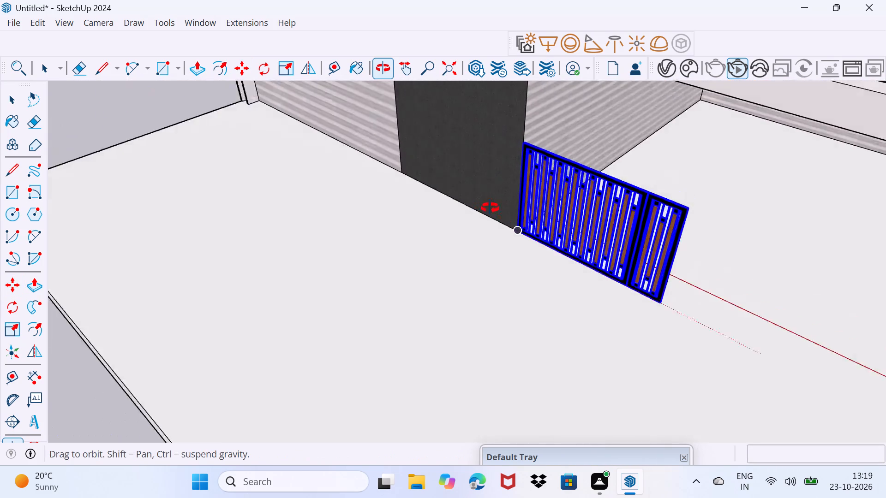
pyautogui.moveTo(490, 208); pyautogui.dragTo(463, 196, button='middle')
pyautogui.moveTo(668, 266); pyautogui.dragTo(484, 210, button='middle')
pyautogui.scroll(3, 420, 216)
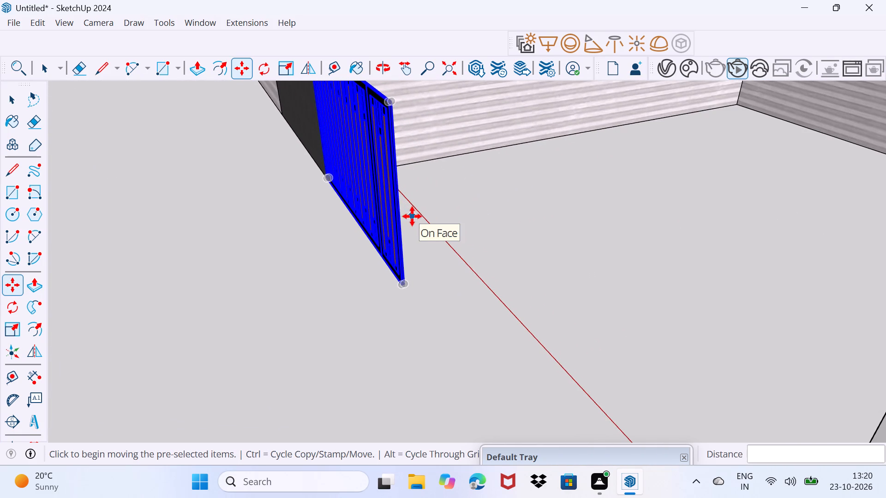
pyautogui.press('s')
pyautogui.scroll(5, 402, 202)
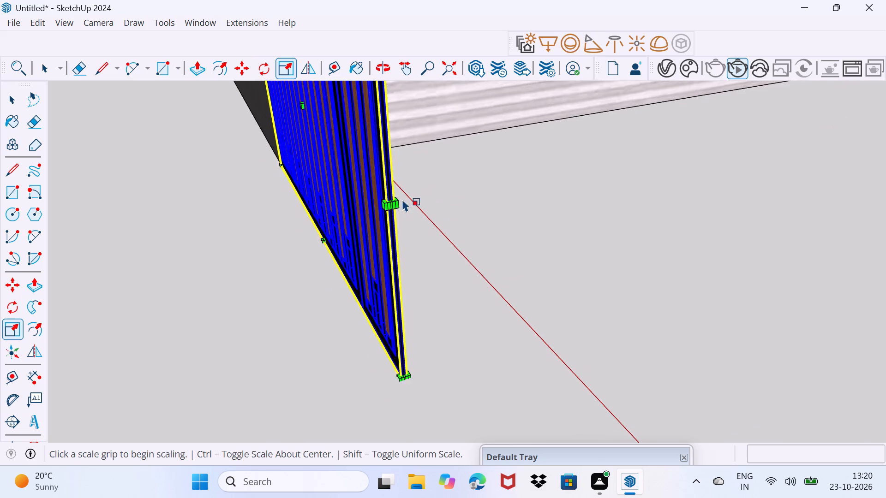
pyautogui.scroll(4, 402, 199)
pyautogui.click(368, 218)
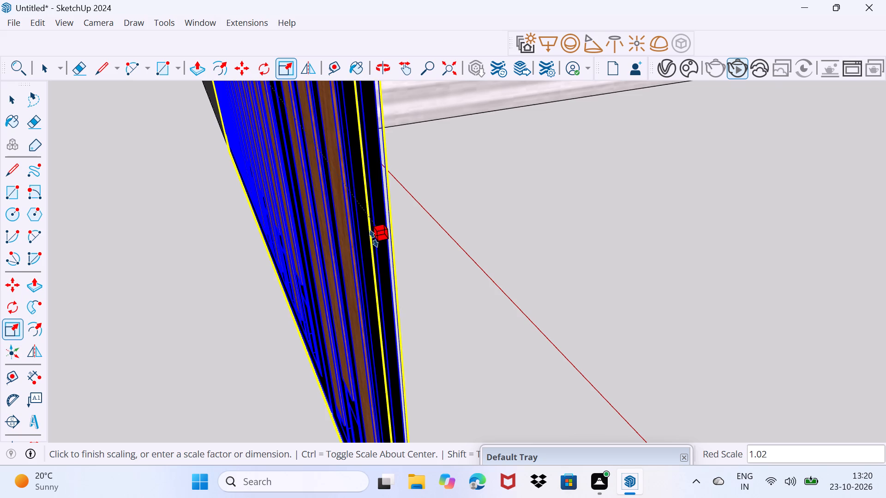
pyautogui.scroll(-17, 490, 267)
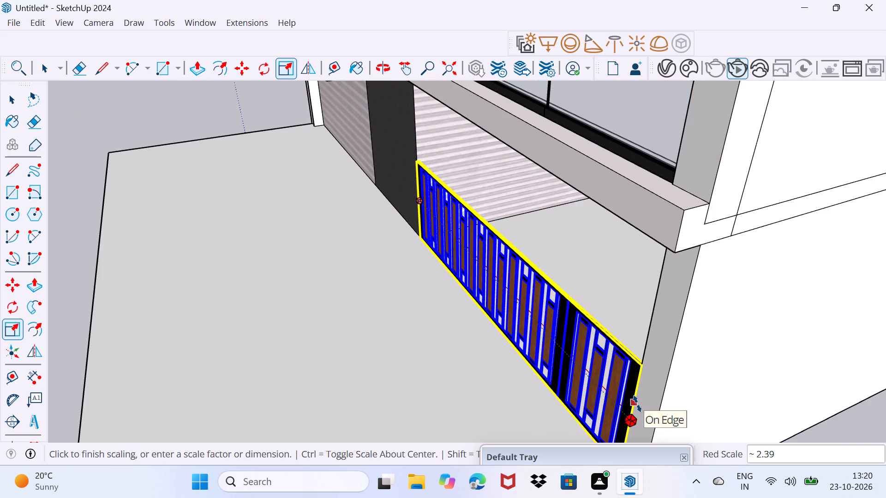
pyautogui.click(637, 404)
pyautogui.scroll(2, 629, 344)
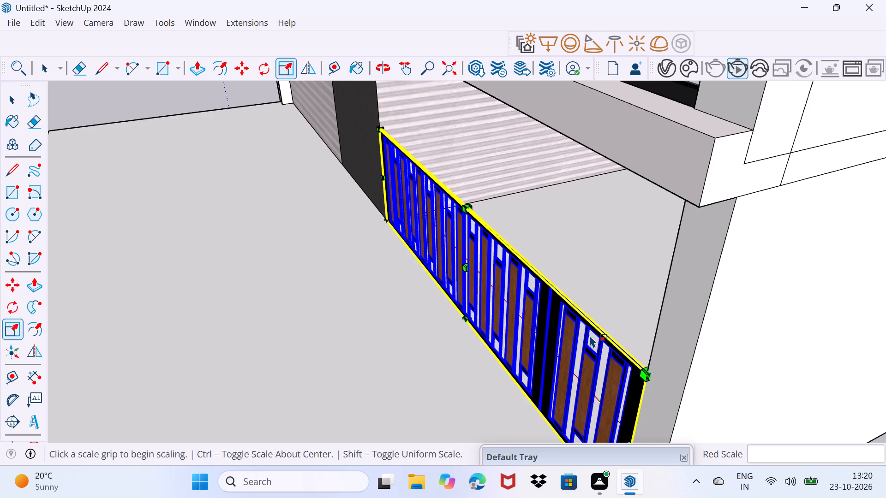
pyautogui.press('space')
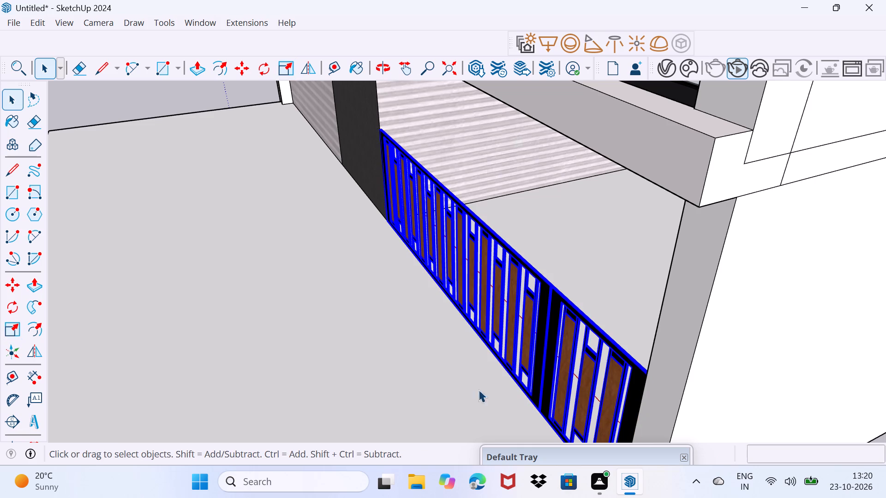
pyautogui.moveTo(368, 376); pyautogui.dragTo(371, 327)
# Examine the gate's fit in the porch opening from the front and from above.
pyautogui.moveTo(324, 309); pyautogui.dragTo(593, 248, button='middle')
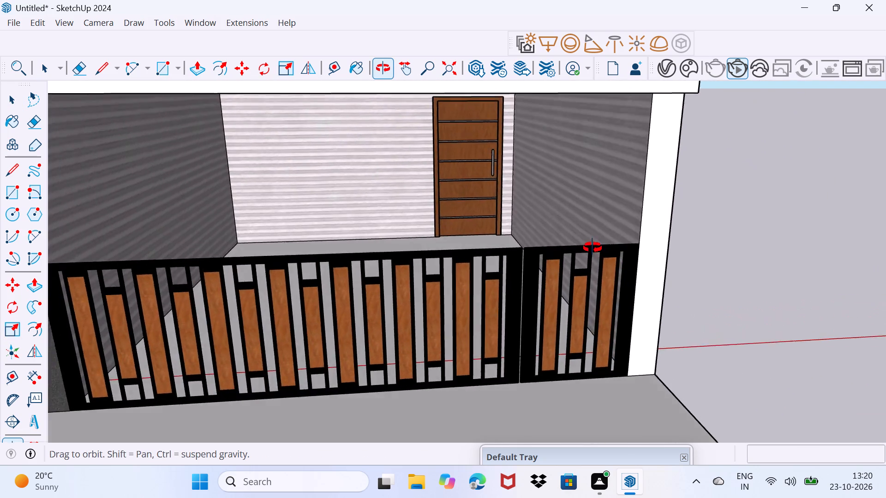
pyautogui.moveTo(593, 248); pyautogui.dragTo(615, 253, button='middle')
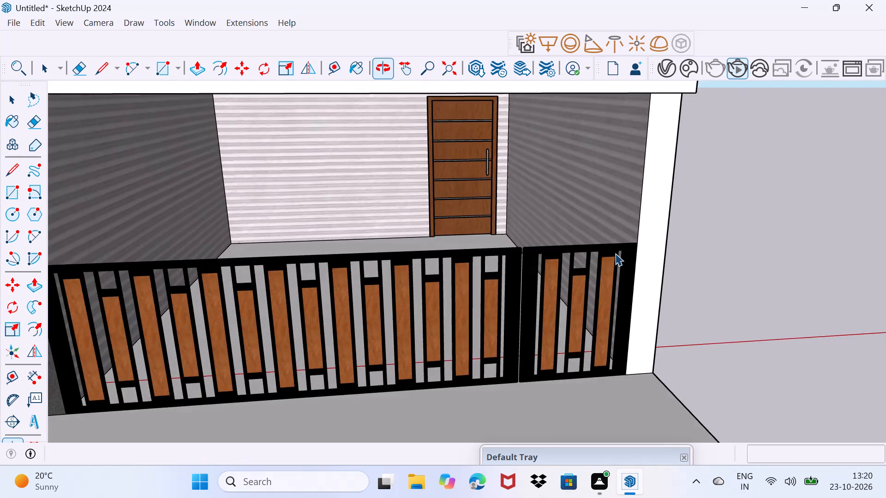
pyautogui.scroll(-5, 615, 253)
pyautogui.moveTo(588, 277); pyautogui.dragTo(579, 237, button='middle')
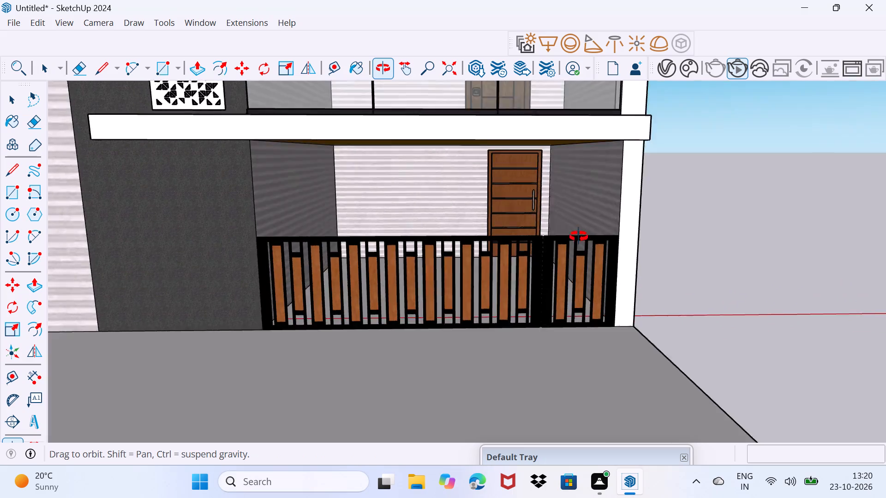
pyautogui.moveTo(579, 237); pyautogui.dragTo(474, 355, button='middle')
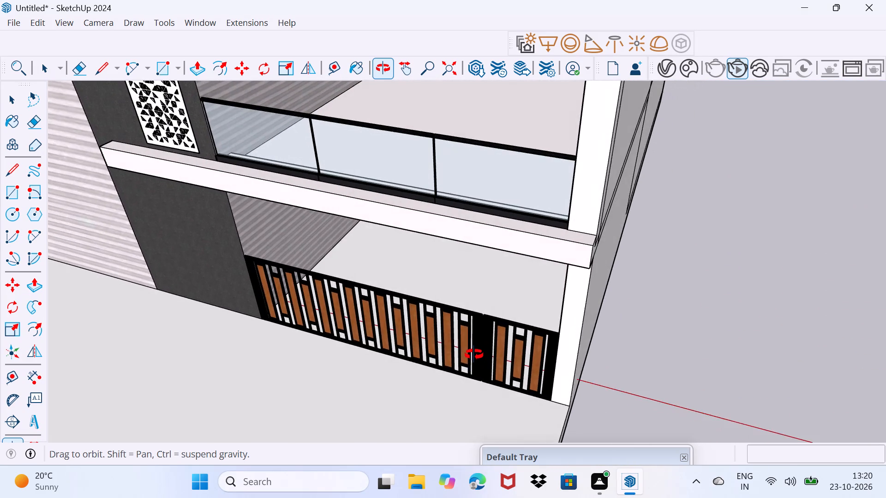
pyautogui.moveTo(474, 355); pyautogui.dragTo(476, 353, button='middle')
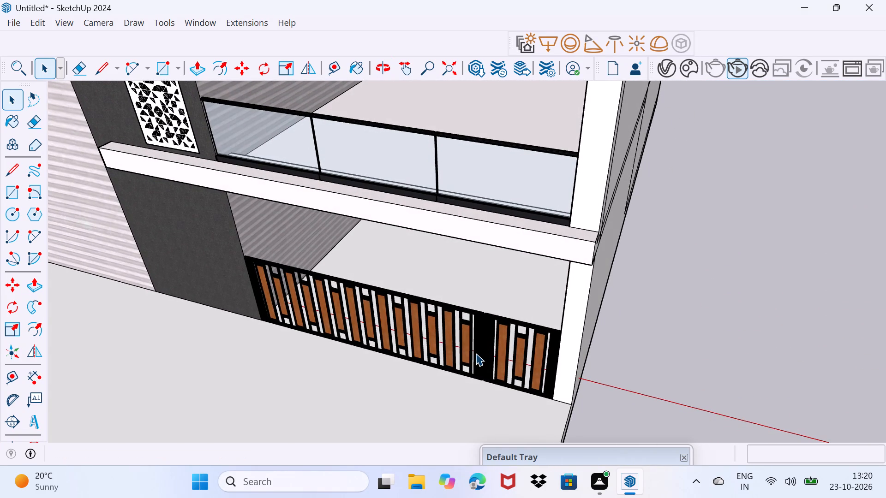
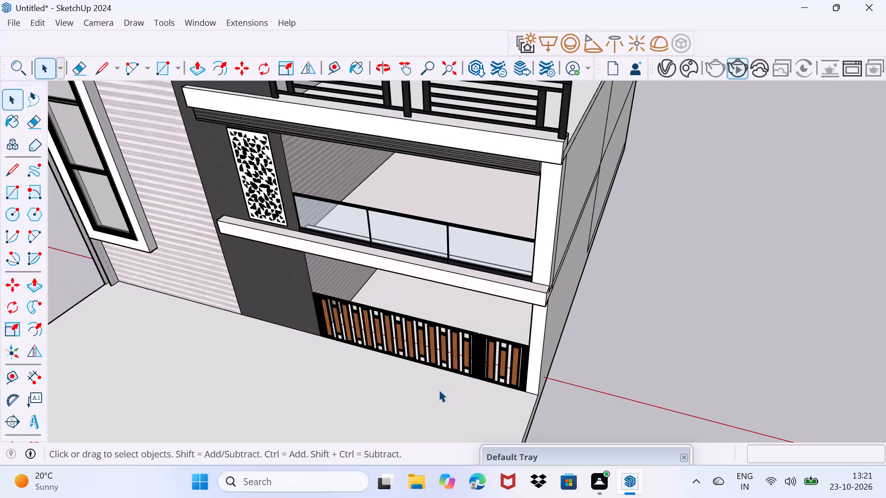
# Examine the house front with the fitted gate from several angles, from above and straight on.
pyautogui.moveTo(449, 390); pyautogui.dragTo(592, 307, button='middle')
pyautogui.scroll(-3, 592, 307)
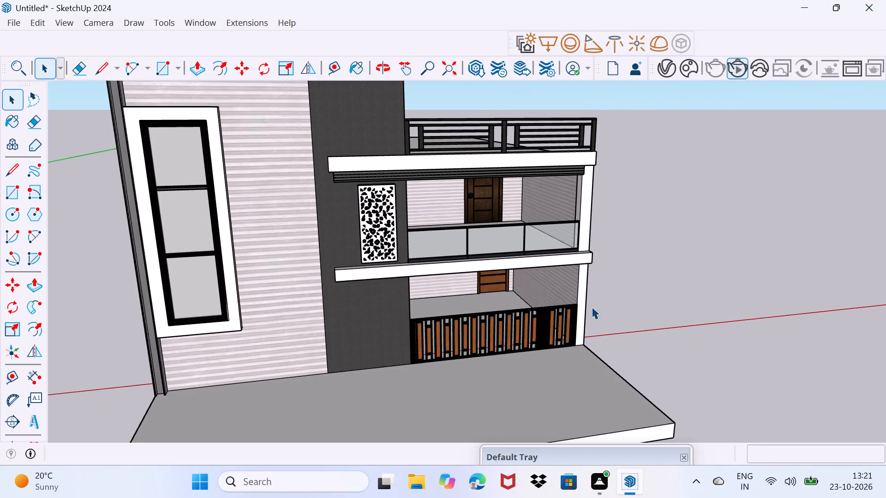
pyautogui.scroll(-1, 399, 224)
pyautogui.moveTo(388, 245); pyautogui.dragTo(432, 279, button='middle')
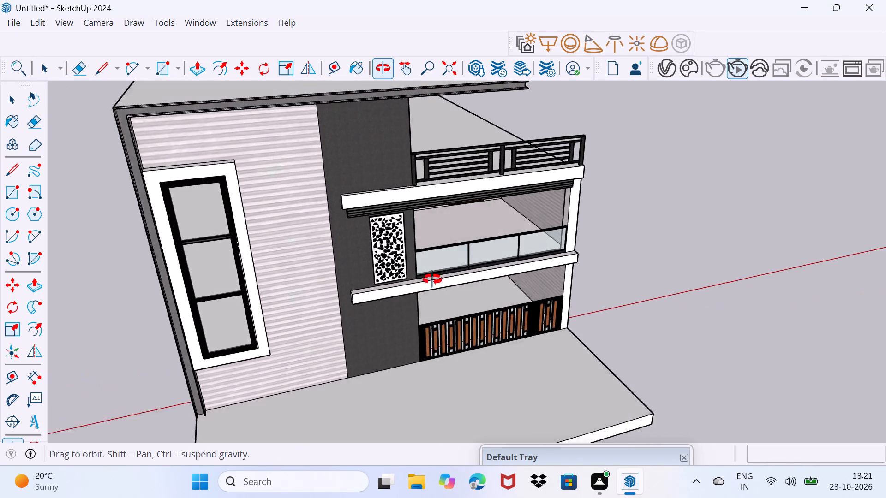
pyautogui.moveTo(432, 279); pyautogui.dragTo(238, 377, button='middle')
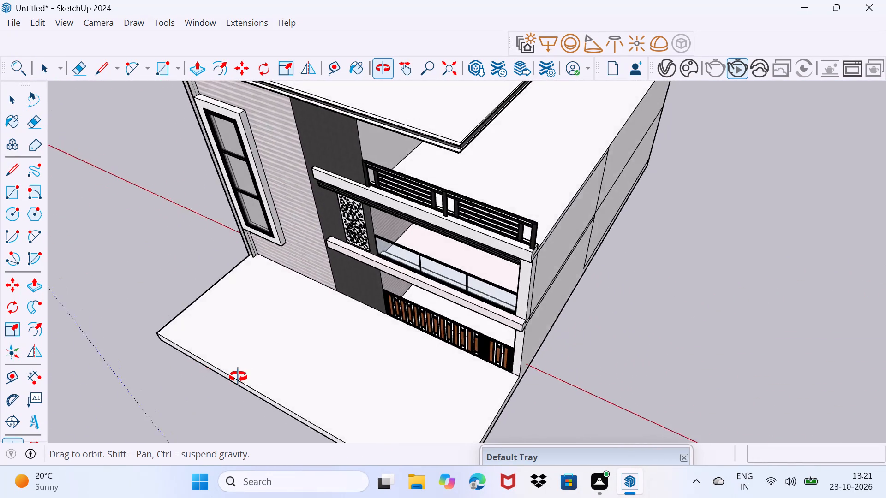
pyautogui.moveTo(238, 377); pyautogui.dragTo(407, 296, button='middle')
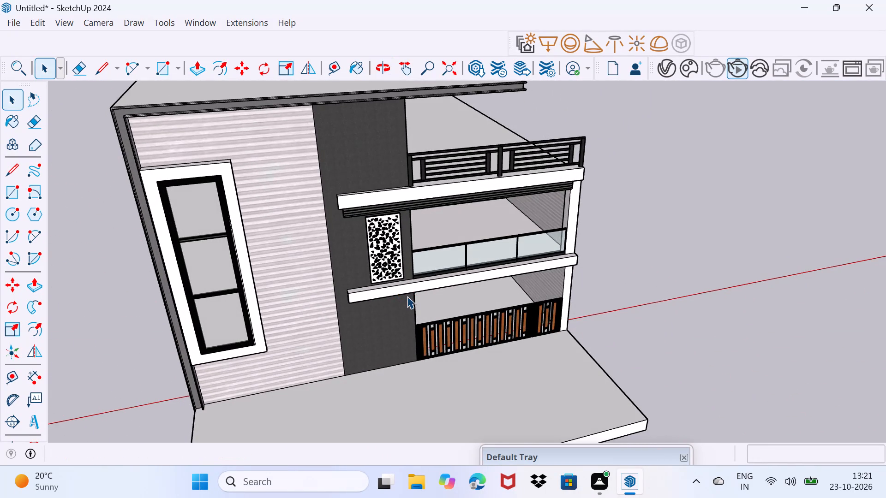
pyautogui.scroll(1, 360, 170)
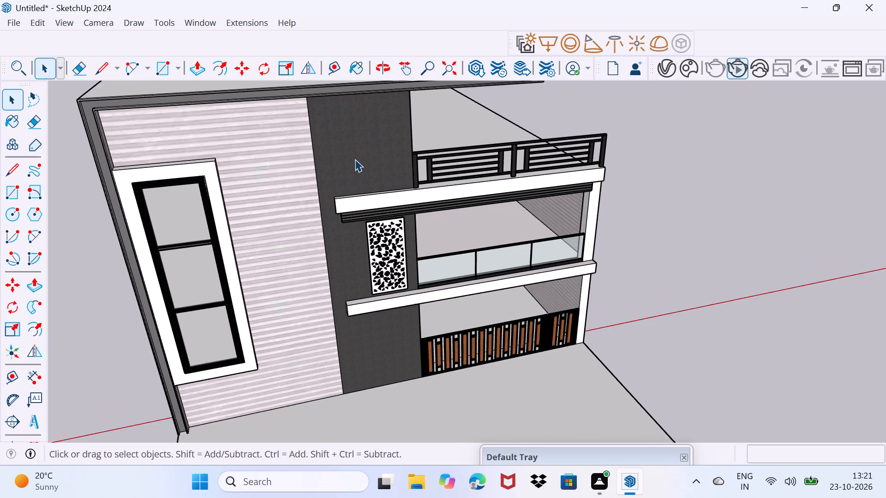
pyautogui.scroll(3, 355, 159)
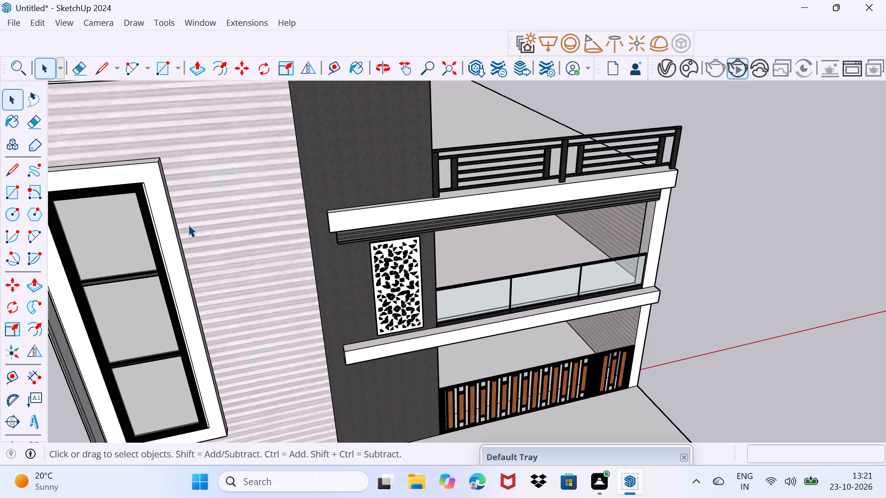
pyautogui.moveTo(188, 225); pyautogui.dragTo(252, 175, button='middle')
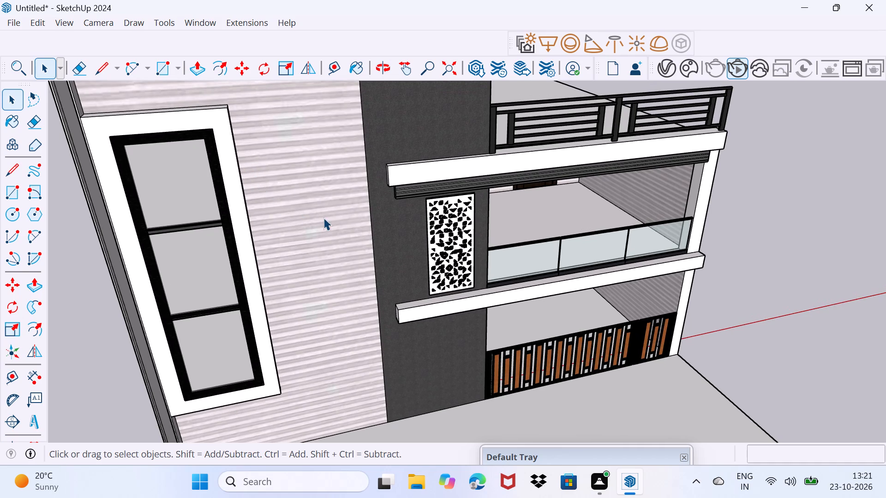
pyautogui.moveTo(283, 233); pyautogui.dragTo(269, 328, button='middle')
pyautogui.moveTo(270, 323); pyautogui.dragTo(264, 249, button='middle')
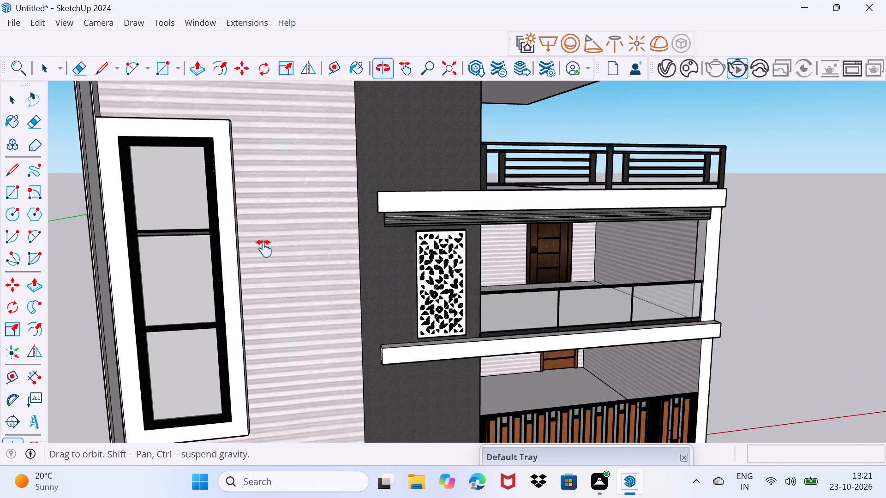
# Draw a rectangle about 3' 8" by 4' 4 13/16" on the dark textured wall above the upper white slab band.
pyautogui.moveTo(264, 249); pyautogui.dragTo(188, 341, button='middle')
pyautogui.keyDown('shift'); pyautogui.scroll(-1, 190, 339); pyautogui.keyUp('shift')
pyautogui.scroll(2, 311, 242)
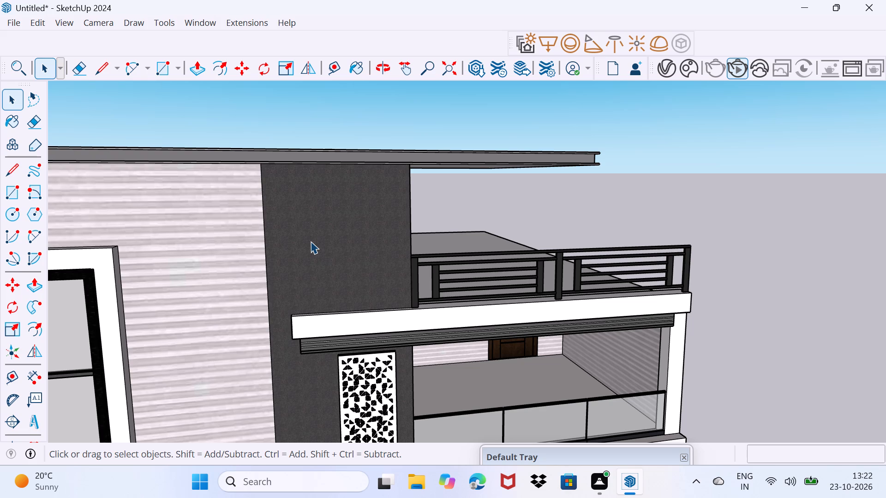
pyautogui.press('r')
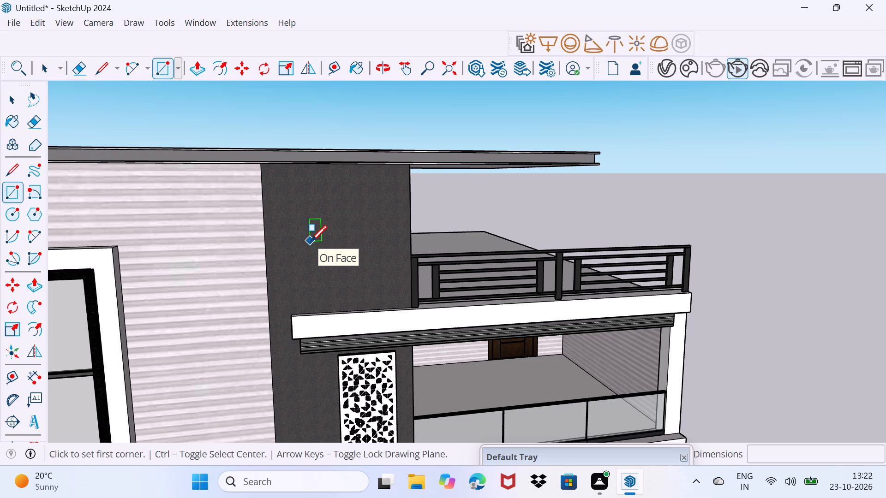
pyautogui.click(304, 202)
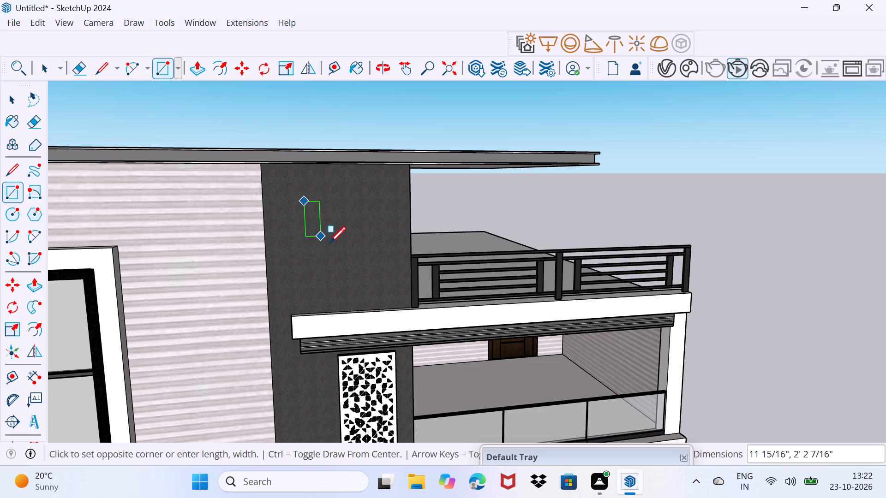
pyautogui.click(373, 277)
pyautogui.press('space')
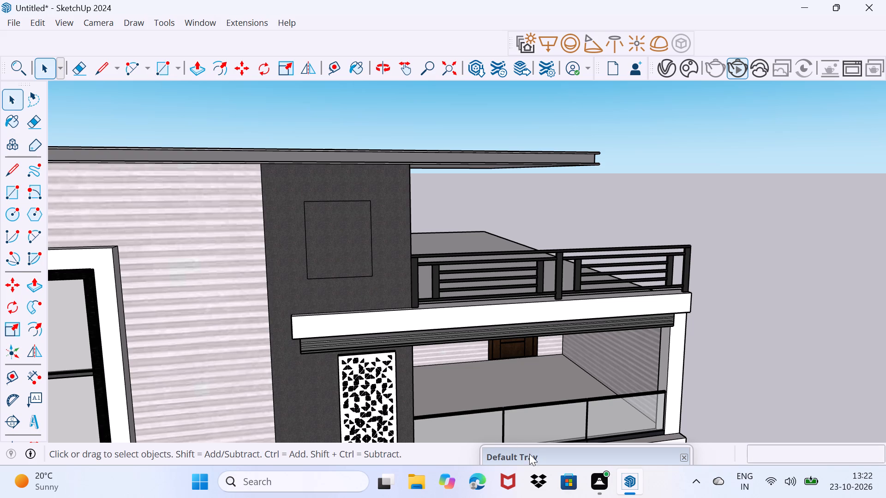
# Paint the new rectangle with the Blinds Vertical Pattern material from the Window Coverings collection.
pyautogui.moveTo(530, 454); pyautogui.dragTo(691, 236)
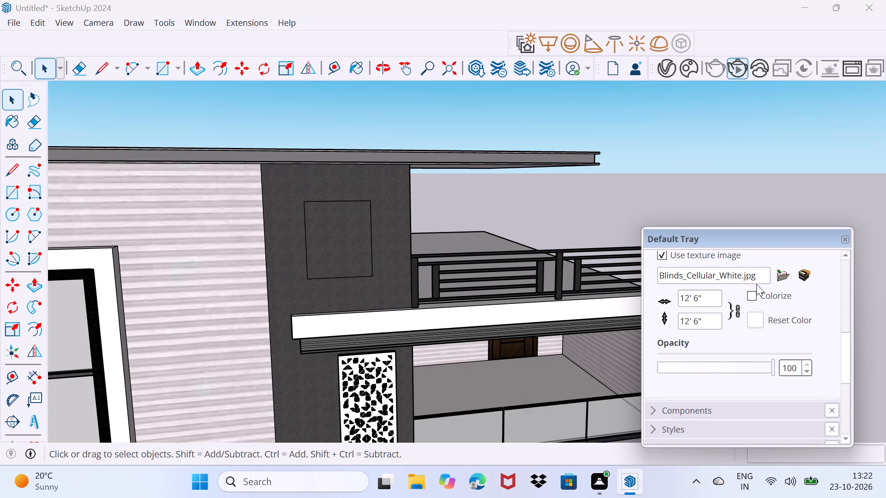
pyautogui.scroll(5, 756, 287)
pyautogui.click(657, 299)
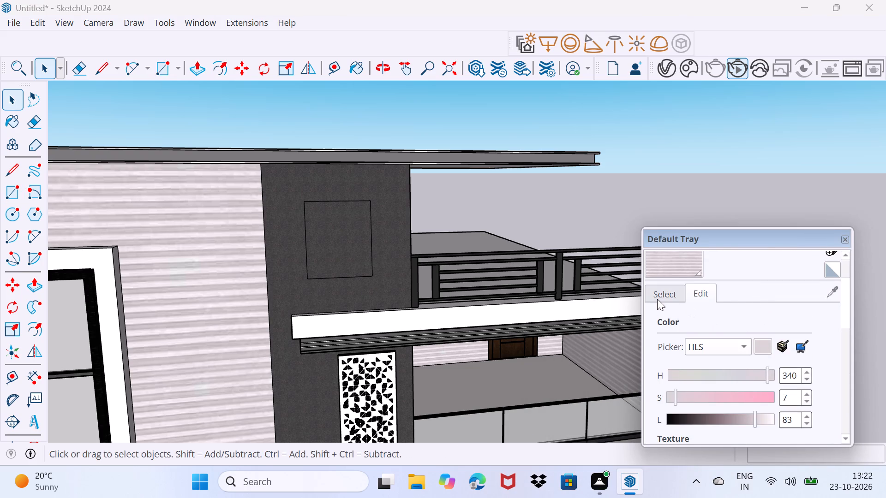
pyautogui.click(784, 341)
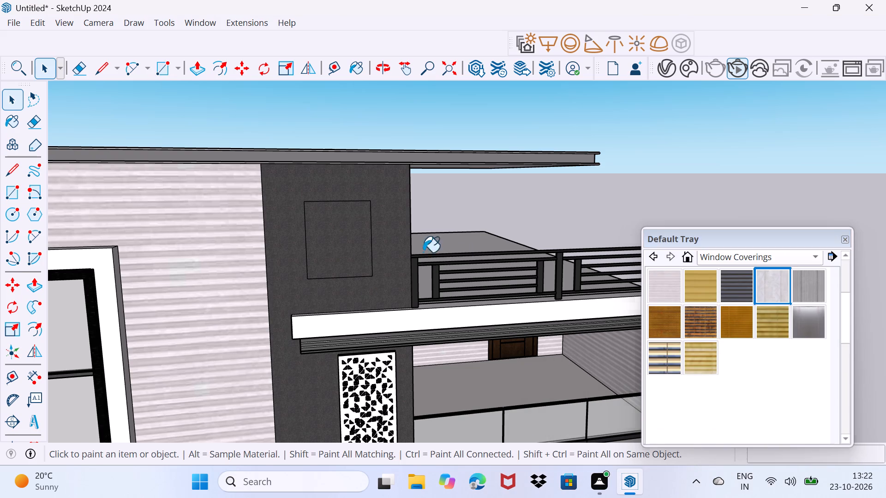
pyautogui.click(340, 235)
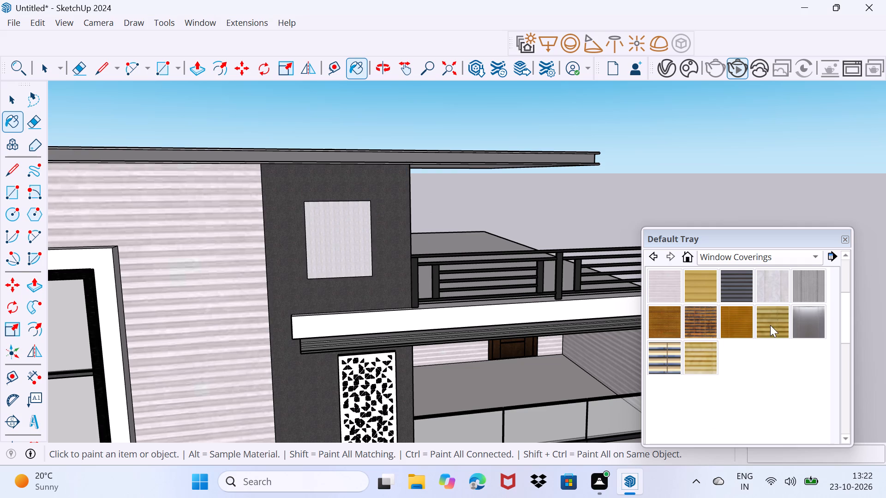
# Create a new material using the Ganesha line-art image "download (1)" from the Downloads folder as its texture.
pyautogui.scroll(4, 770, 325)
pyautogui.scroll(4, 701, 276)
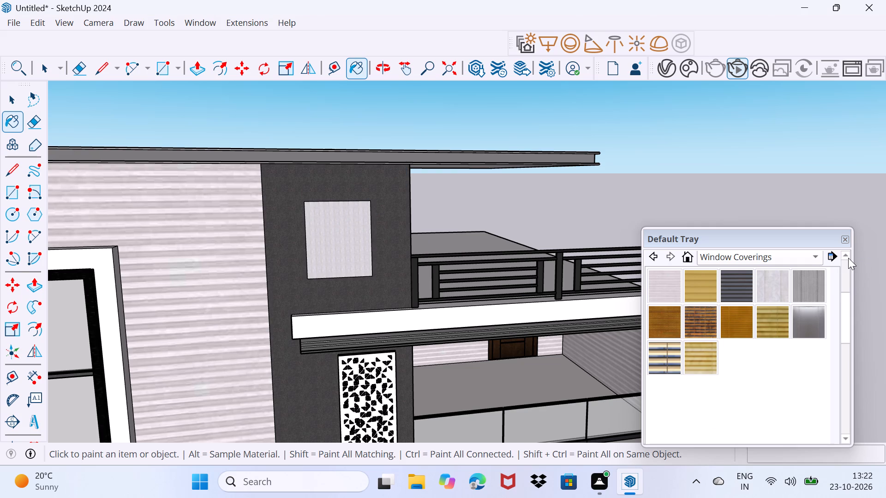
pyautogui.tripleClick(848, 258)
pyautogui.tripleClick(848, 258)
pyautogui.click(848, 258)
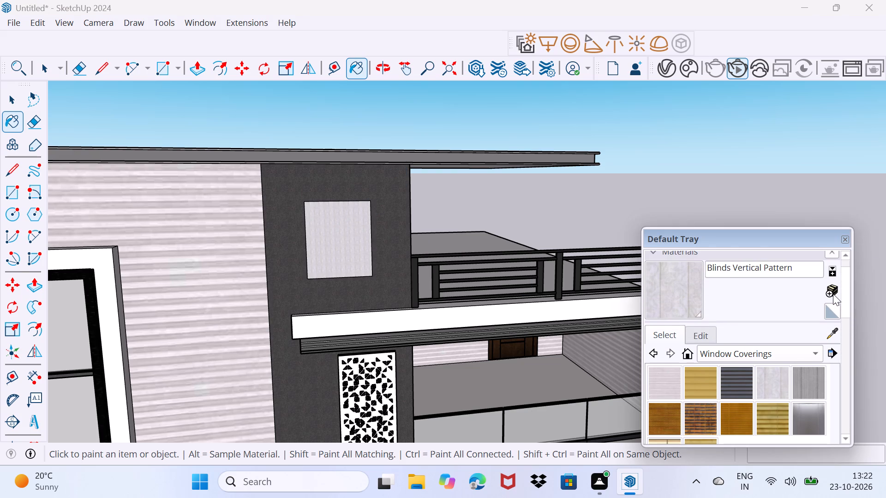
pyautogui.click(833, 291)
pyautogui.click(510, 282)
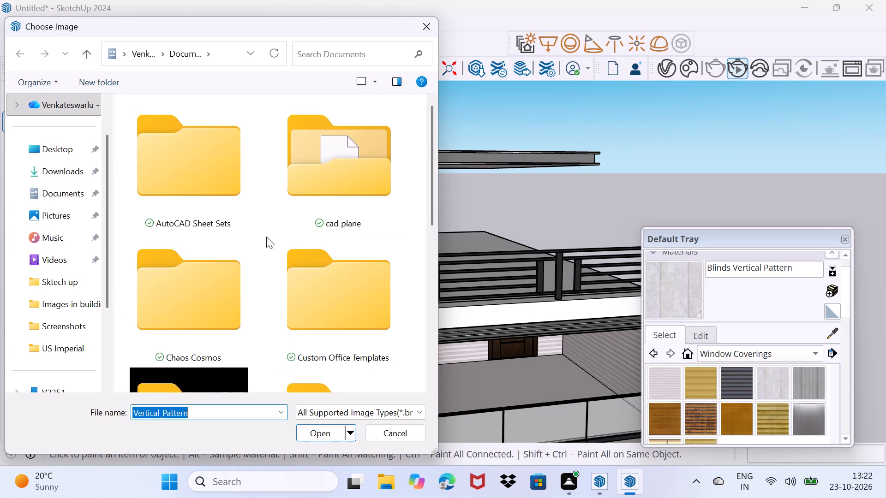
pyautogui.scroll(-1, 249, 232)
pyautogui.click(58, 167)
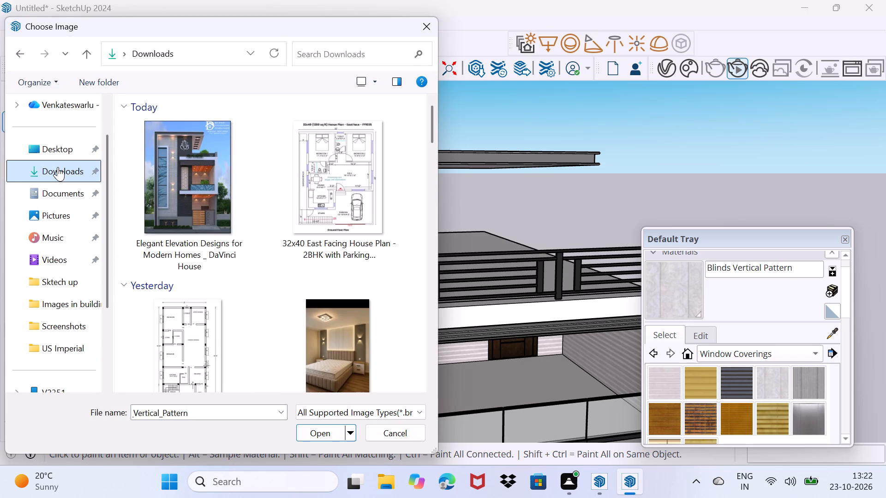
pyautogui.scroll(-7, 195, 219)
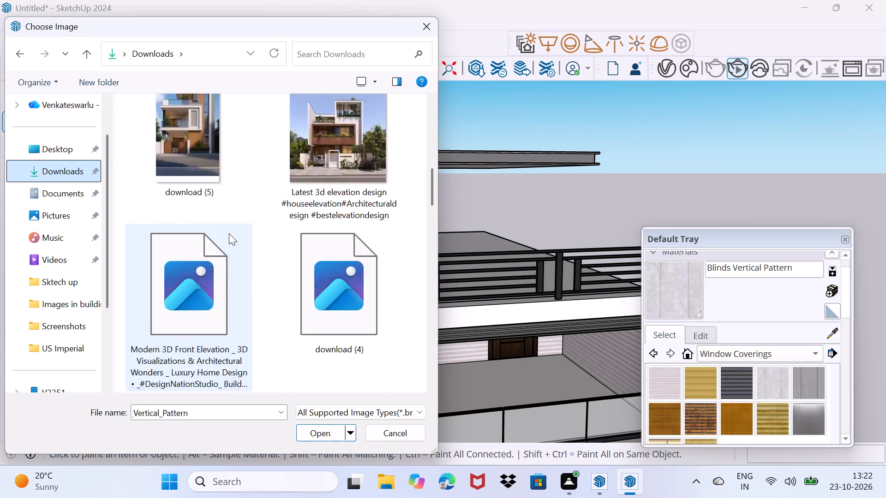
pyautogui.scroll(-3, 229, 233)
pyautogui.click(323, 182)
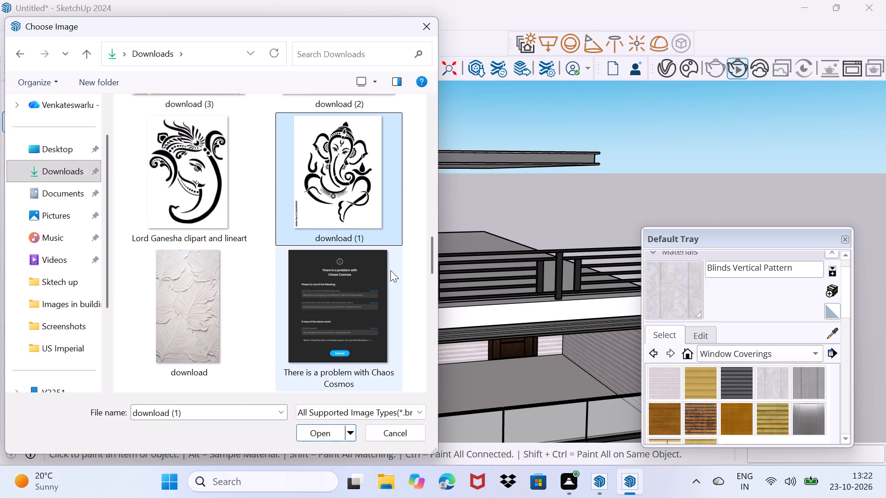
pyautogui.click(328, 433)
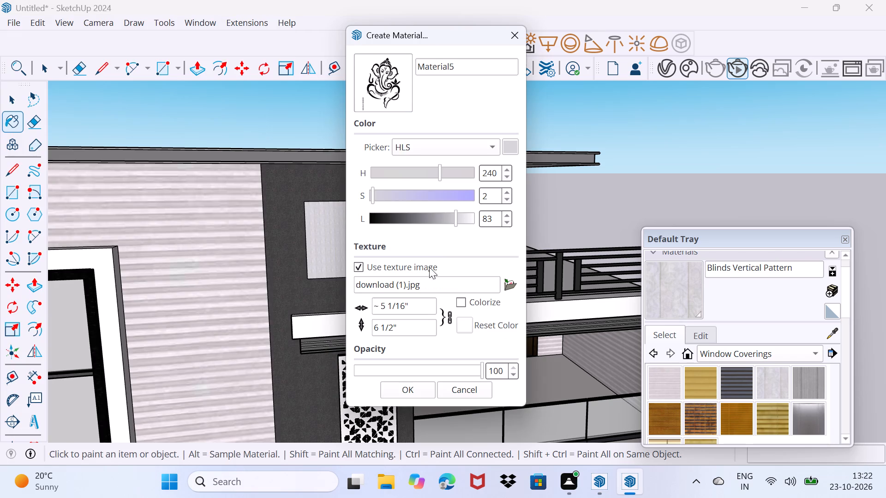
pyautogui.click(407, 383)
# Paint the rectangle on the dark wall with the new Ganesha image material.
pyautogui.click(346, 242)
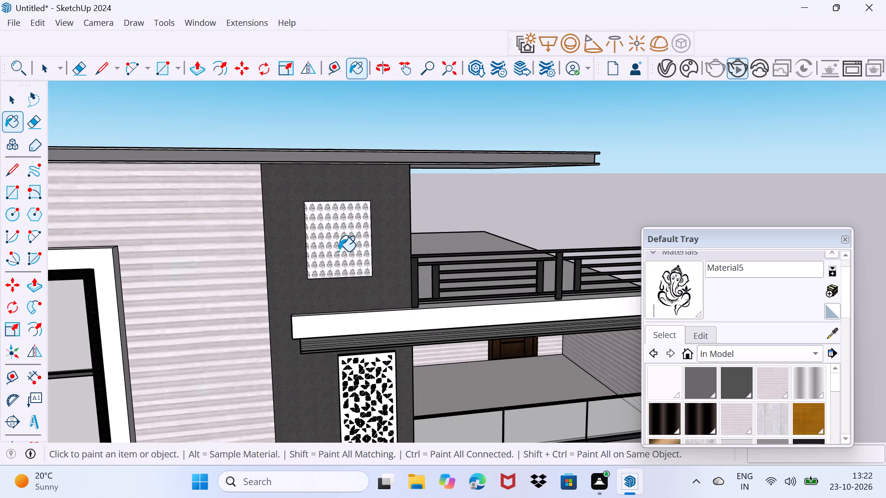
pyautogui.scroll(7, 339, 251)
pyautogui.click(339, 251)
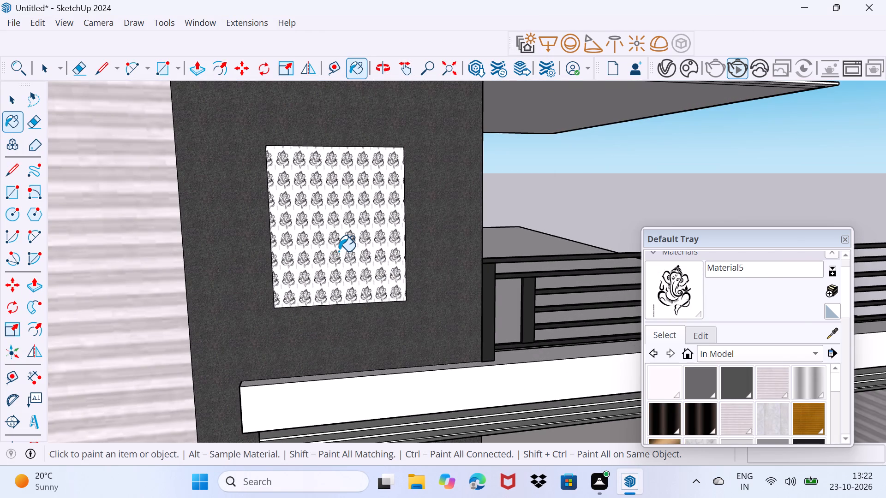
pyautogui.click(337, 243)
# Start positioning the rectangle's texture and enlarge it until one Ganesha figure is nearly the size of the rectangle.
pyautogui.rightClick(337, 242)
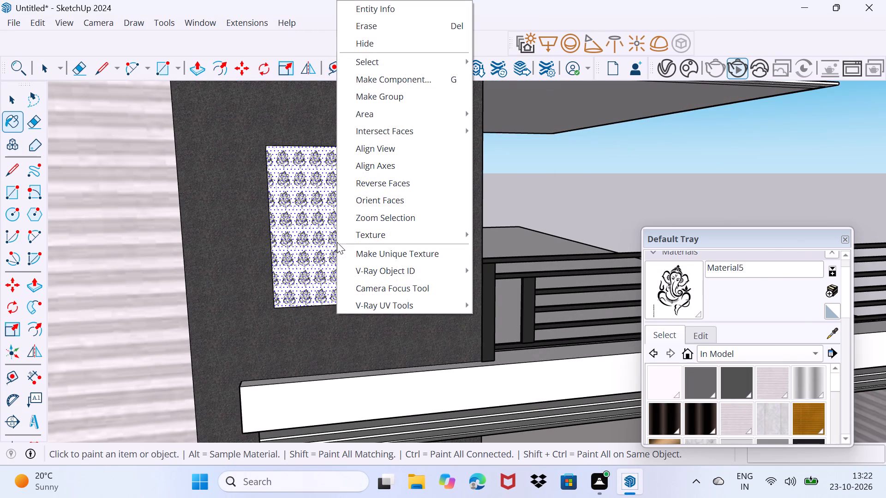
pyautogui.click(405, 234)
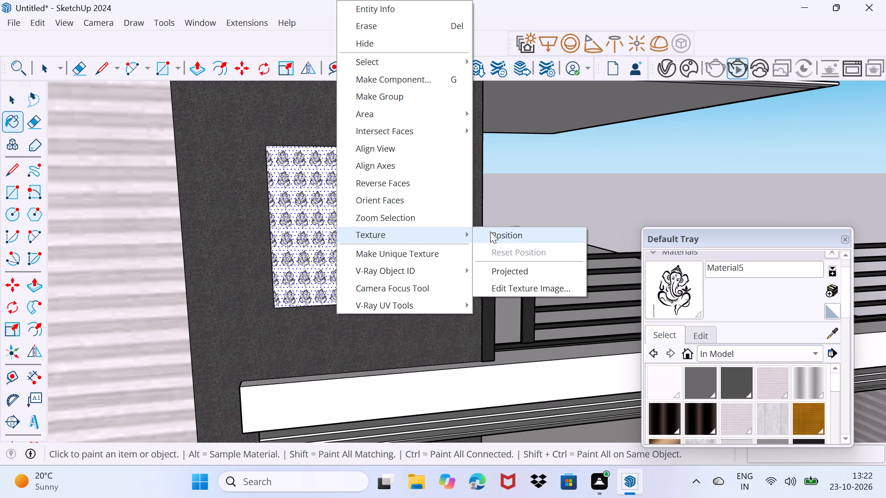
pyautogui.click(495, 236)
pyautogui.moveTo(359, 249); pyautogui.dragTo(383, 257)
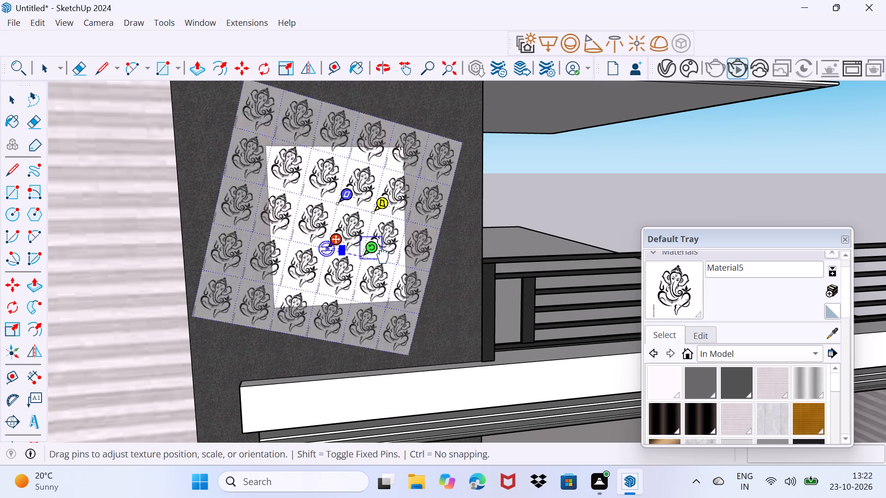
pyautogui.moveTo(383, 257); pyautogui.dragTo(464, 233)
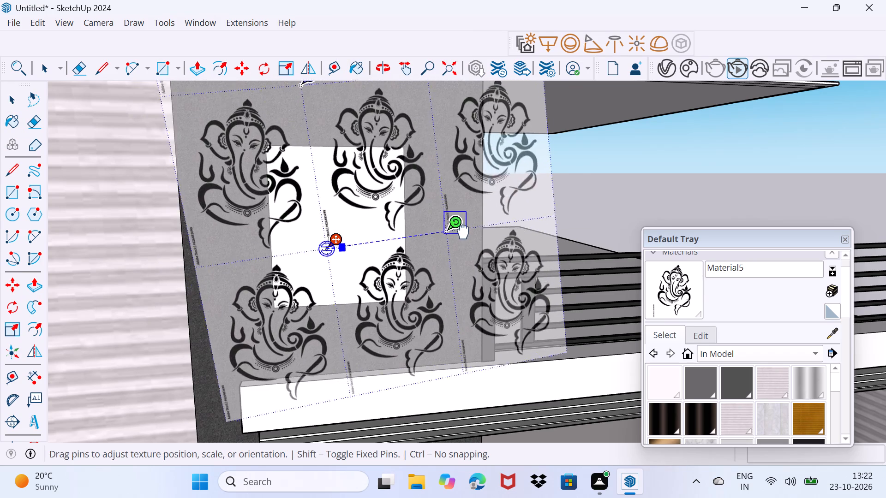
pyautogui.moveTo(464, 233); pyautogui.dragTo(492, 230)
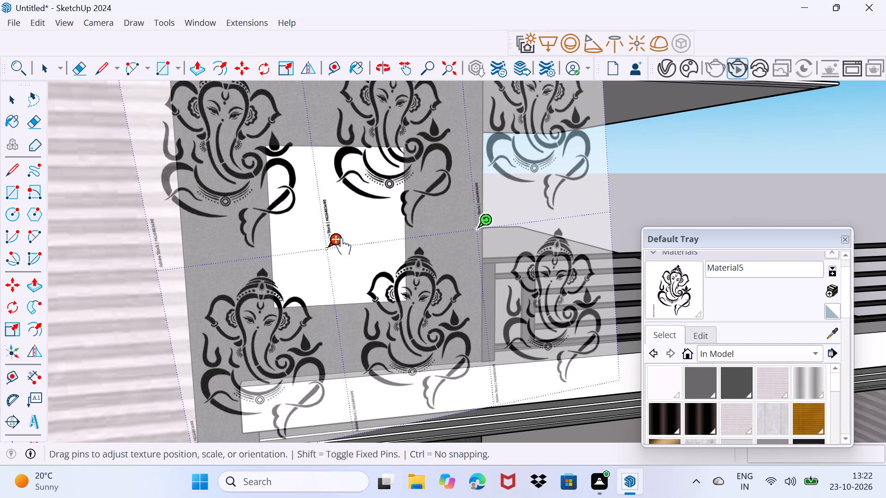
# Move and slightly shrink the Ganesha texture until a single figure sits centred within the white rectangle, and finish the texture positioning.
pyautogui.moveTo(345, 248); pyautogui.dragTo(293, 338)
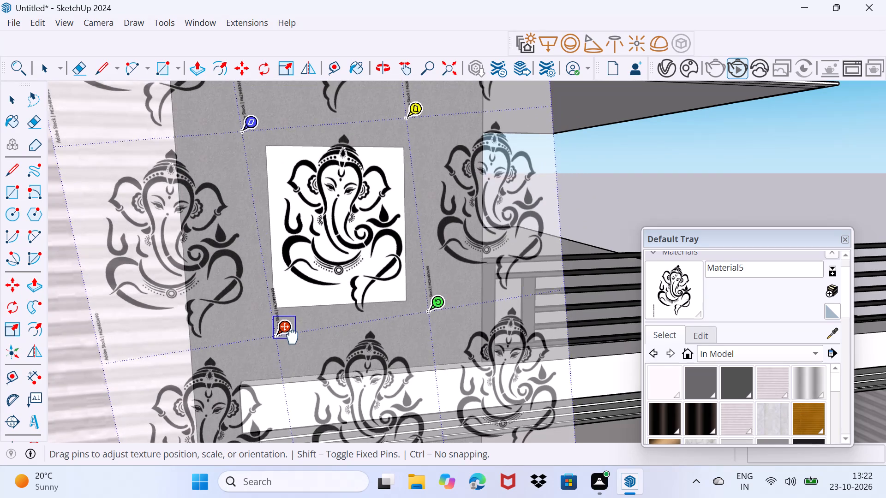
pyautogui.moveTo(293, 338); pyautogui.dragTo(293, 340)
pyautogui.moveTo(437, 315); pyautogui.dragTo(422, 316)
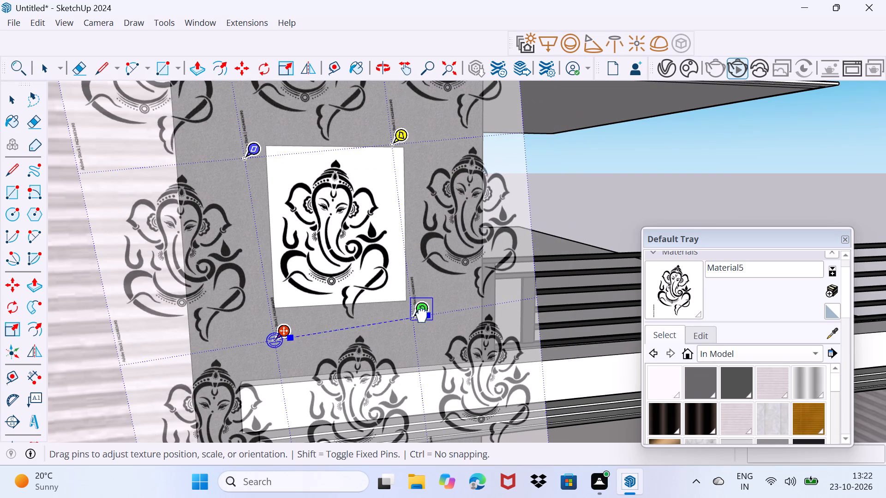
pyautogui.moveTo(422, 316); pyautogui.dragTo(420, 313)
pyautogui.moveTo(290, 335); pyautogui.dragTo(294, 330)
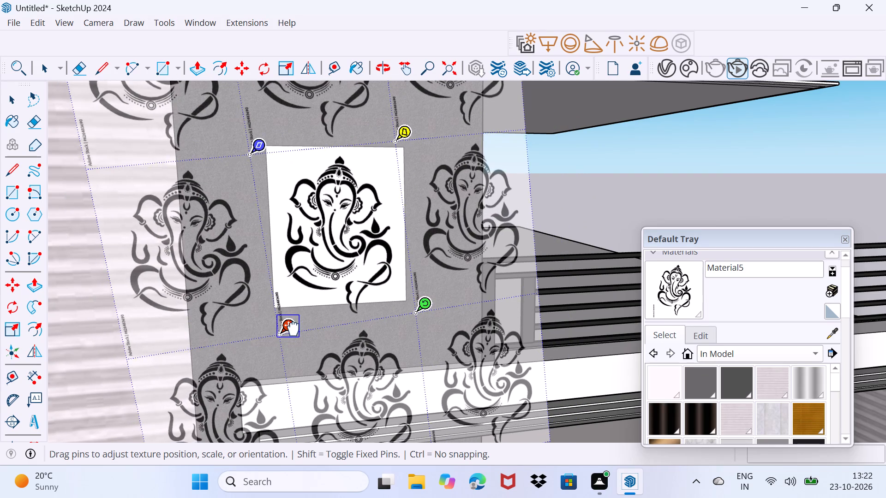
pyautogui.moveTo(294, 330); pyautogui.dragTo(292, 326)
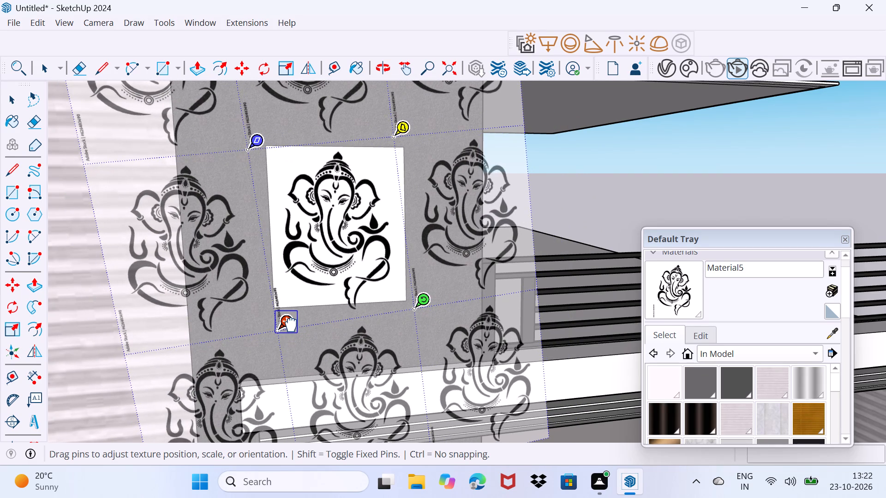
pyautogui.moveTo(292, 326); pyautogui.dragTo(289, 323)
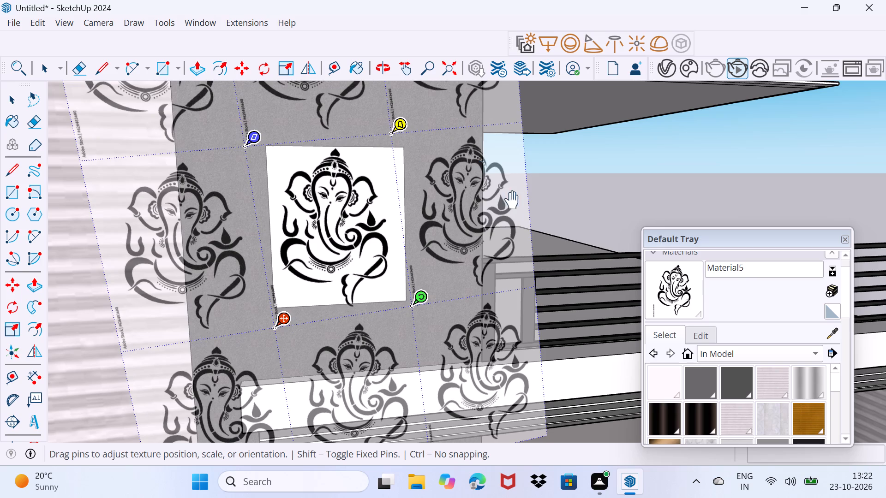
pyautogui.moveTo(564, 272); pyautogui.dragTo(564, 267)
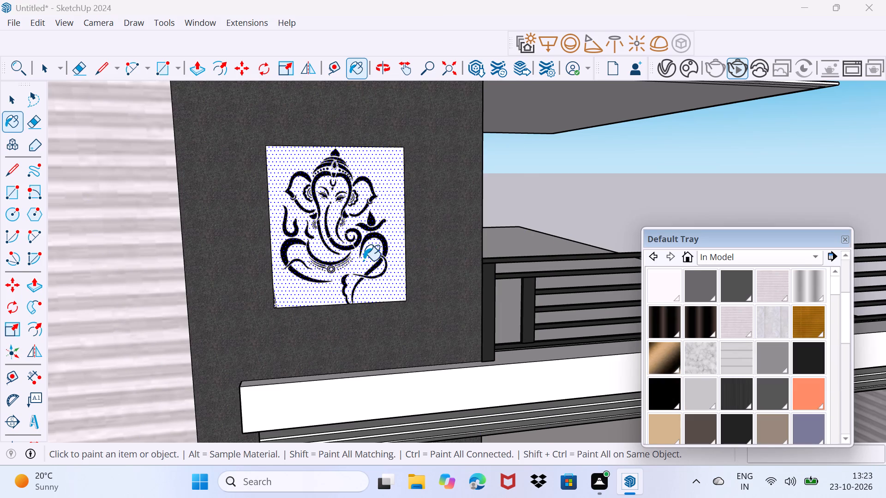
pyautogui.press('space')
pyautogui.scroll(1, 364, 261)
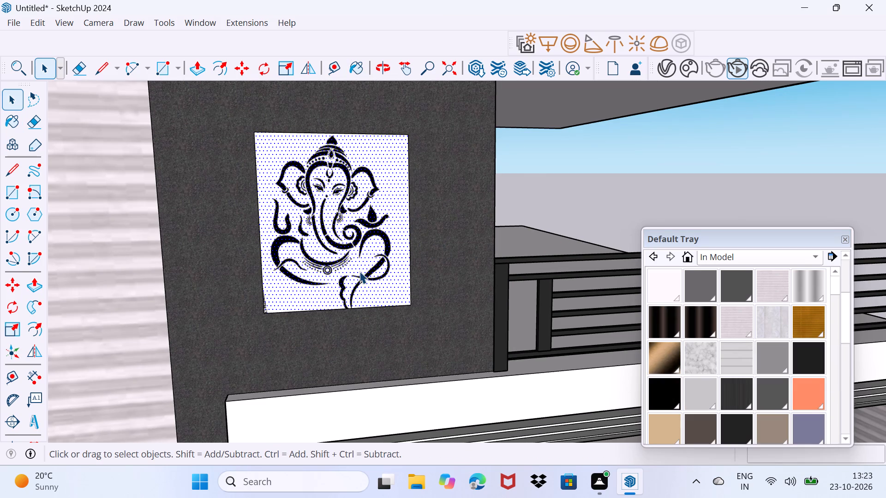
pyautogui.click(390, 334)
# Examine the whole house front from several angles with the Ganesha panel in place, moving the Default Tray clear of the model.
pyautogui.scroll(-4, 338, 252)
pyautogui.moveTo(347, 333); pyautogui.dragTo(373, 217)
pyautogui.scroll(-4, 334, 221)
pyautogui.moveTo(383, 332); pyautogui.dragTo(421, 337, button='middle')
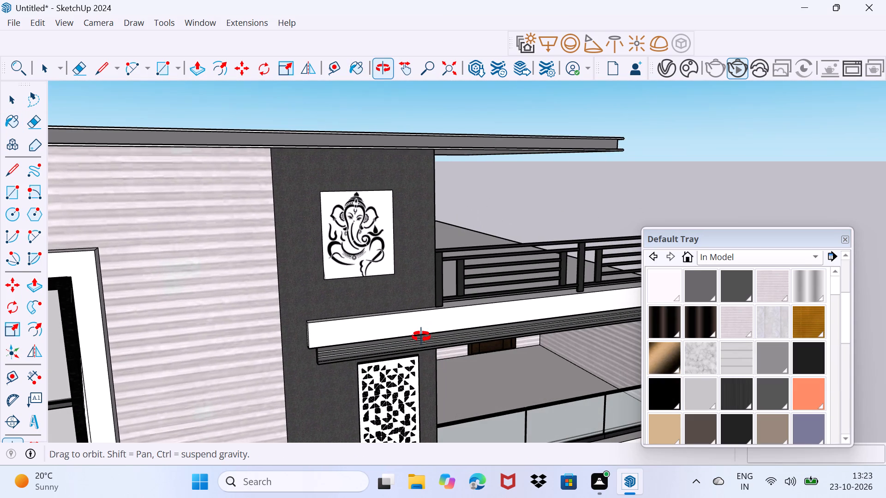
pyautogui.moveTo(421, 337); pyautogui.dragTo(349, 265, button='middle')
pyautogui.scroll(-2, 349, 265)
pyautogui.moveTo(377, 317); pyautogui.dragTo(347, 309, button='middle')
pyautogui.scroll(-3, 347, 309)
pyautogui.moveTo(352, 330); pyautogui.dragTo(368, 265, button='middle')
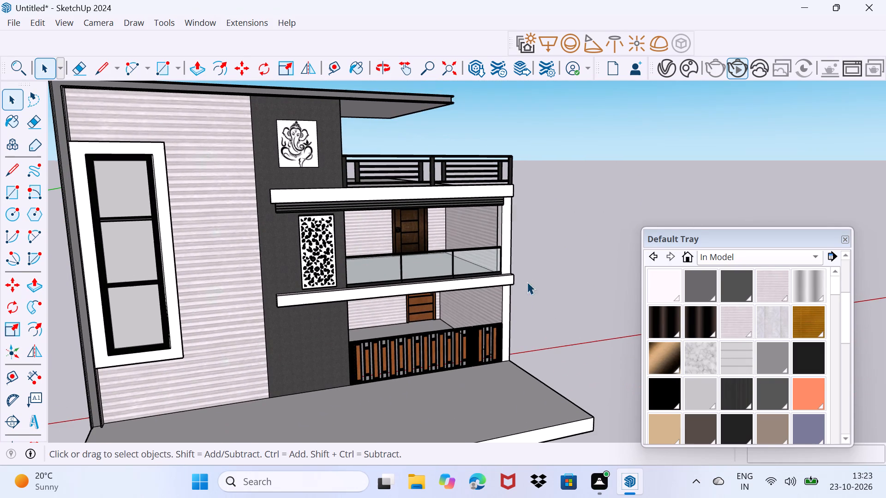
pyautogui.moveTo(737, 242); pyautogui.dragTo(725, 275)
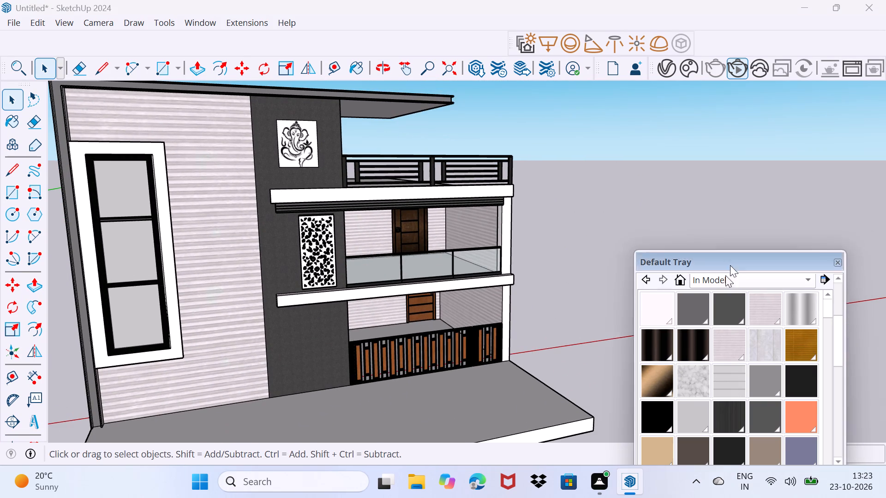
pyautogui.moveTo(725, 275); pyautogui.dragTo(684, 400)
pyautogui.scroll(-2, 341, 260)
pyautogui.keyDown('shift'); pyautogui.moveTo(351, 267); pyautogui.dragTo(308, 248, button='middle'); pyautogui.keyUp('shift')
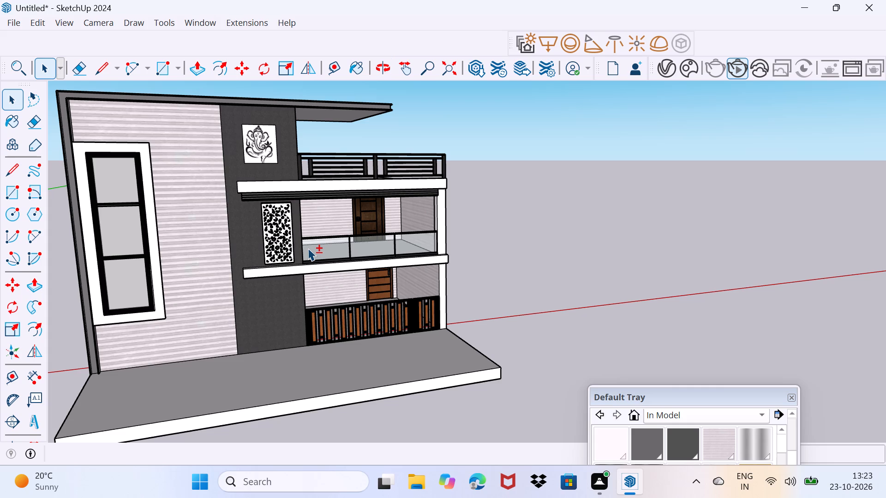
pyautogui.middleClick(415, 353)
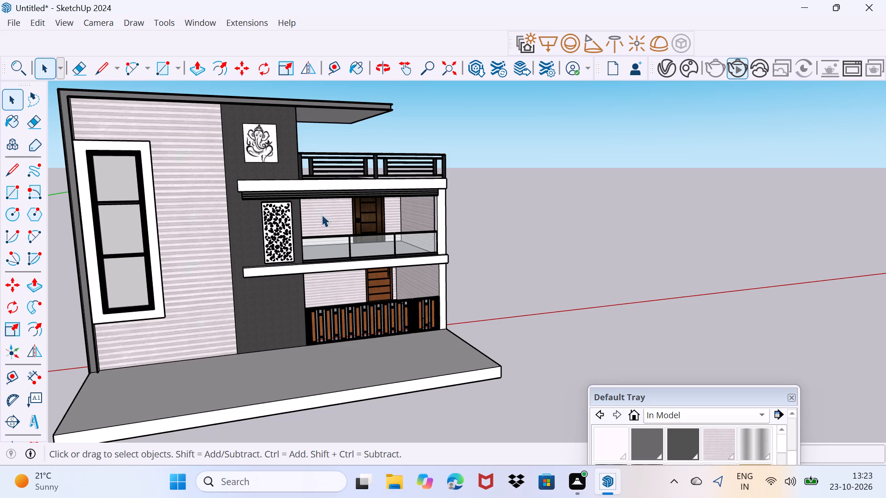
pyautogui.moveTo(207, 199); pyautogui.dragTo(189, 206, button='middle')
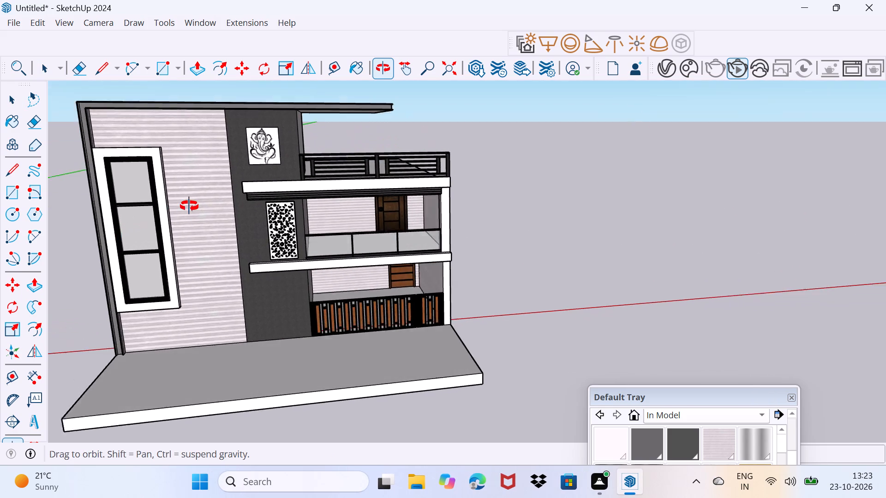
pyautogui.moveTo(189, 206); pyautogui.dragTo(198, 189, button='middle')
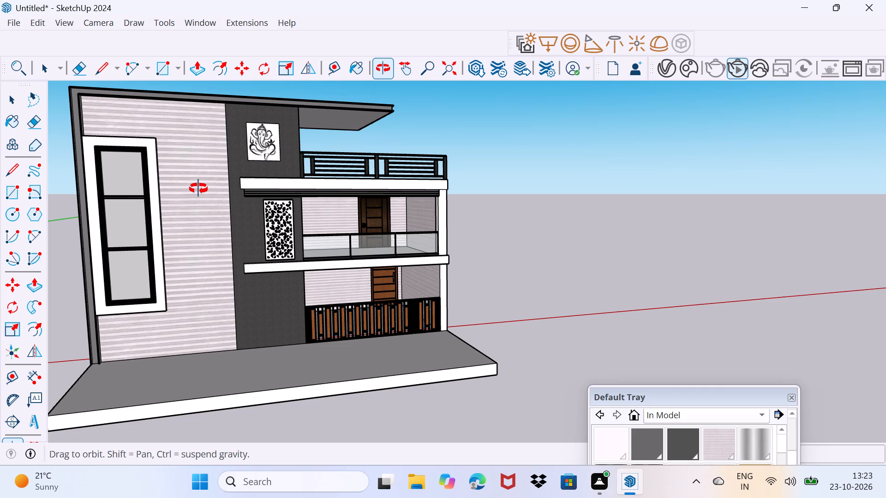
pyautogui.moveTo(198, 189); pyautogui.dragTo(132, 196, button='middle')
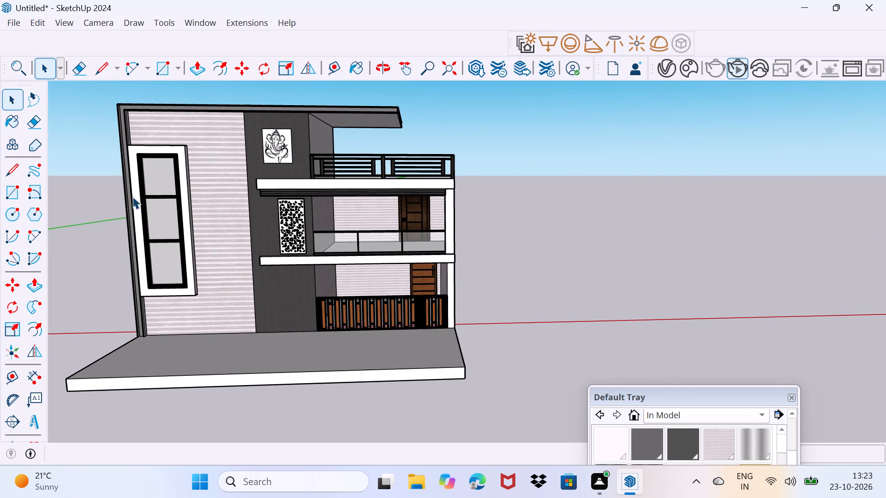
pyautogui.moveTo(118, 279); pyautogui.dragTo(198, 313, button='middle')
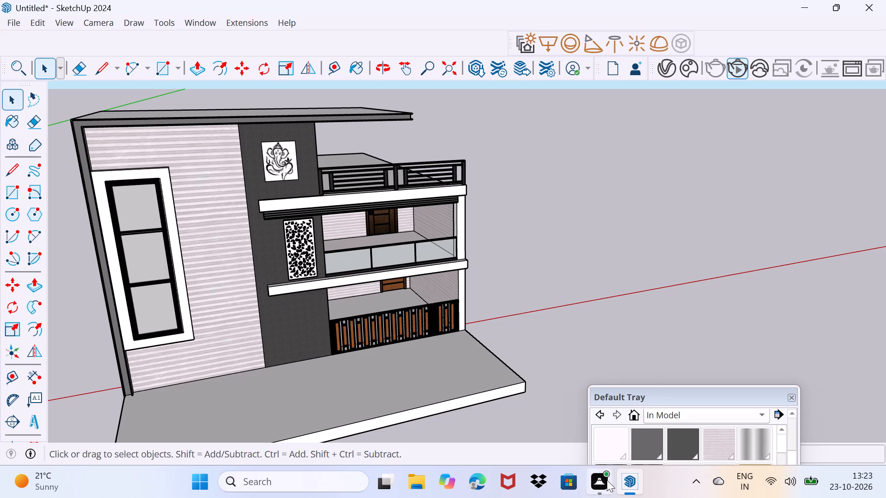
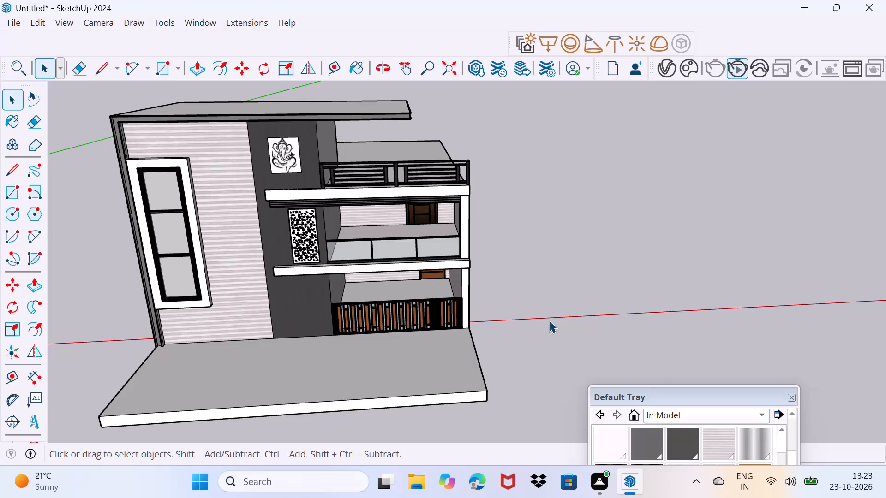
# Draw an open chain of four line segments in the empty space beside the house, starting just below the red axis.
pyautogui.press('l')
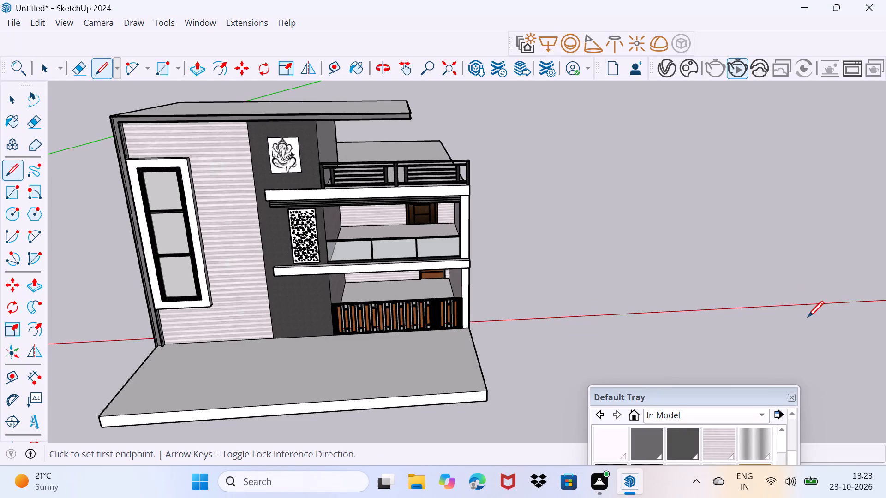
pyautogui.click(631, 323)
pyautogui.click(647, 298)
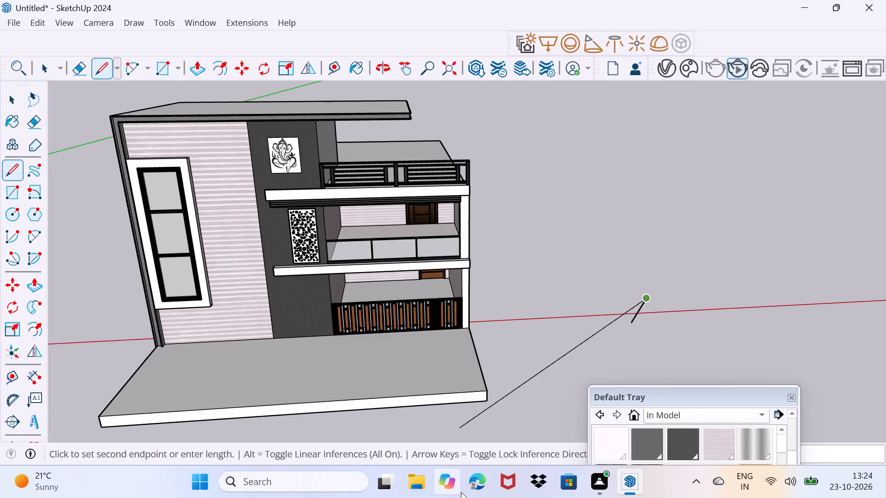
pyautogui.click(674, 279)
pyautogui.click(673, 278)
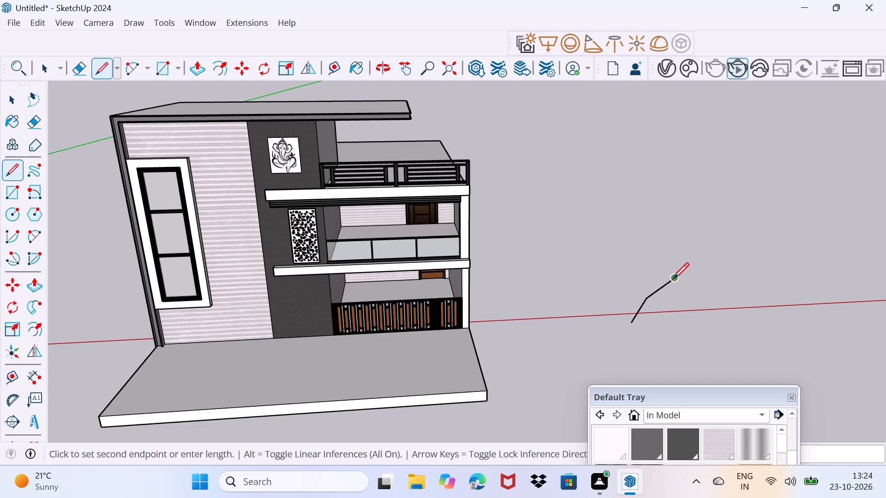
pyautogui.click(690, 269)
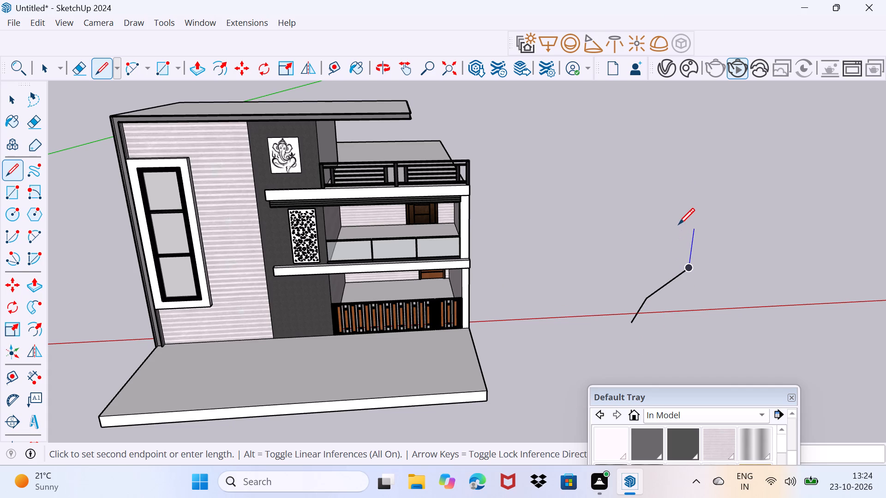
pyautogui.click(692, 260)
pyautogui.click(699, 266)
# Draw a second zigzag chain of lines farther from the house, starting with a short hook and rising steeply at its far end.
pyautogui.click(722, 290)
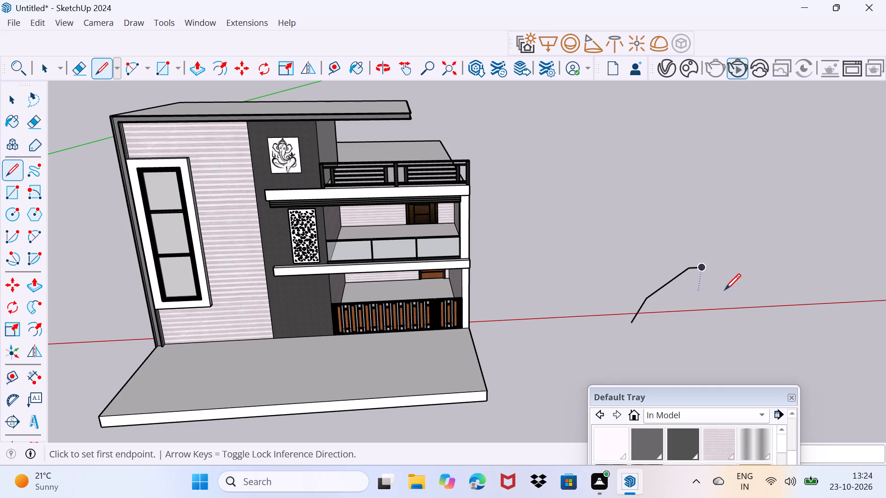
pyautogui.click(724, 293)
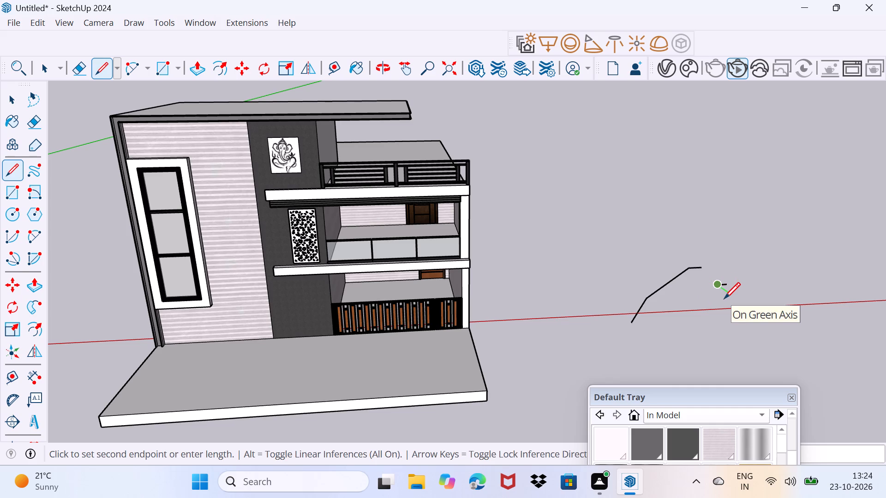
pyautogui.click(724, 299)
pyautogui.click(739, 290)
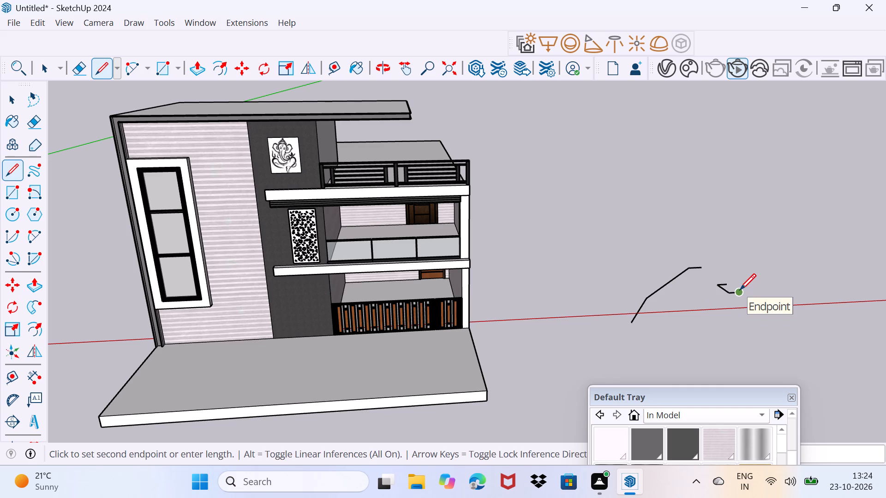
pyautogui.click(740, 290)
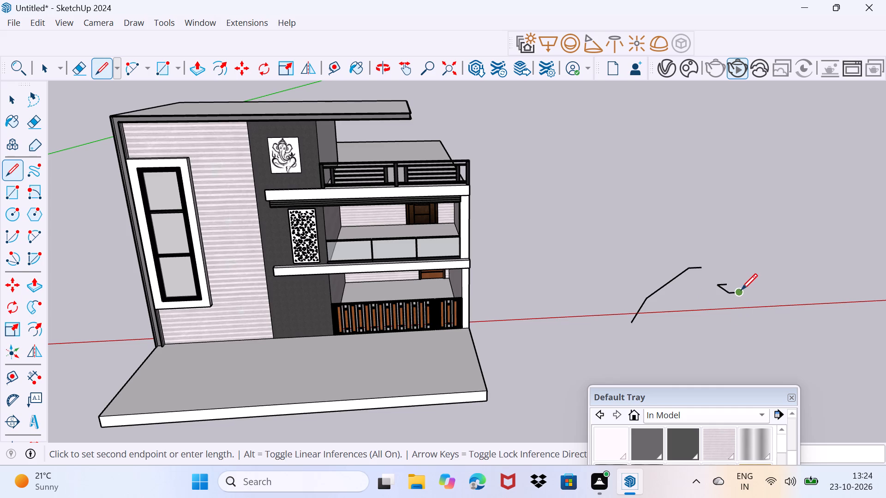
pyautogui.click(767, 276)
pyautogui.click(768, 273)
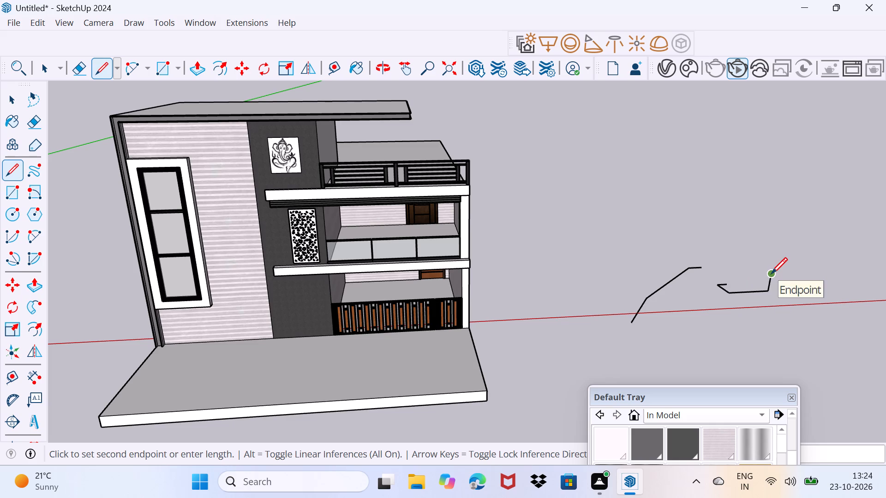
pyautogui.click(771, 273)
pyautogui.click(775, 267)
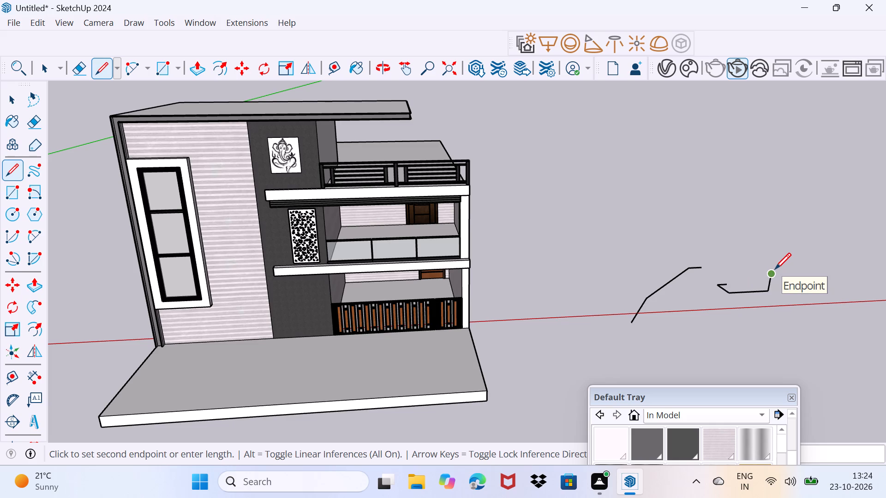
pyautogui.click(775, 269)
pyautogui.click(781, 257)
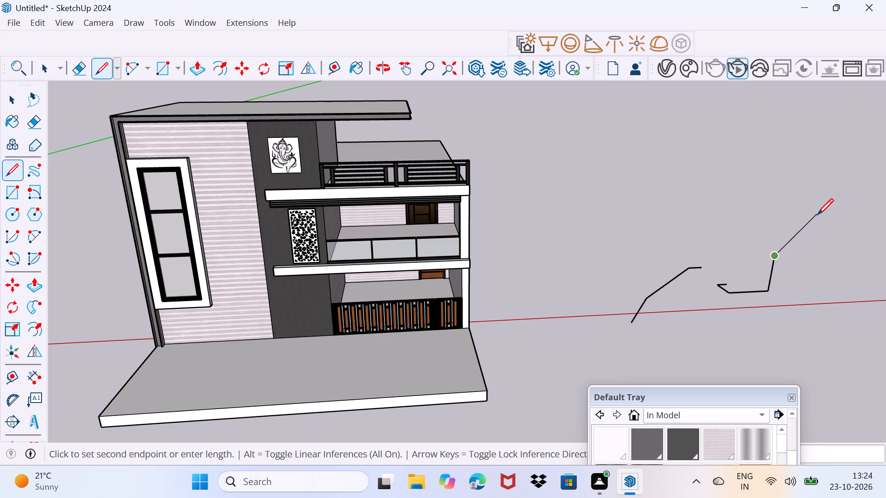
pyautogui.click(817, 214)
pyautogui.click(832, 163)
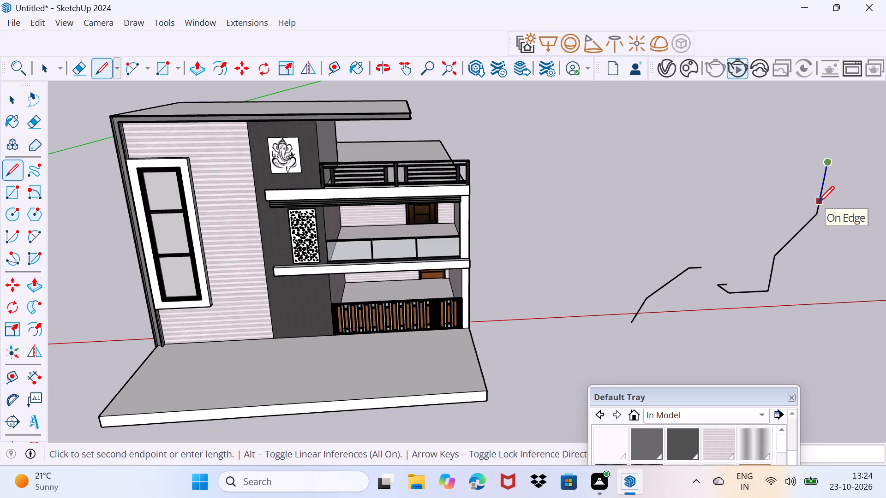
# Extend the zigzag's lower vertical line upward from its middle corner and add a short diagonal line sloping back toward the house.
pyautogui.click(818, 202)
pyautogui.click(770, 254)
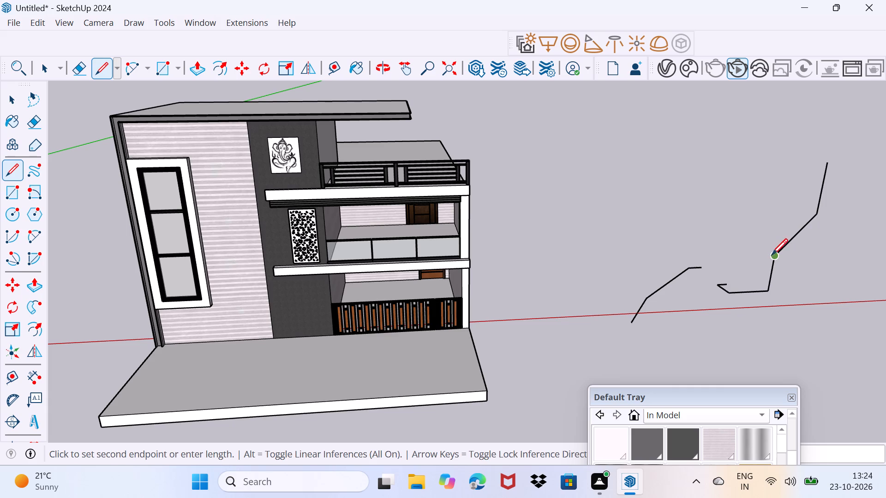
pyautogui.click(778, 249)
pyautogui.click(775, 252)
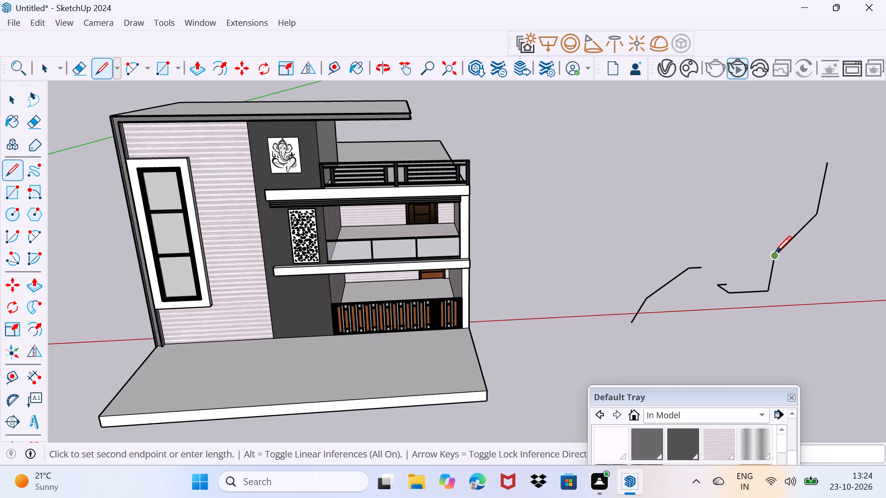
pyautogui.click(777, 249)
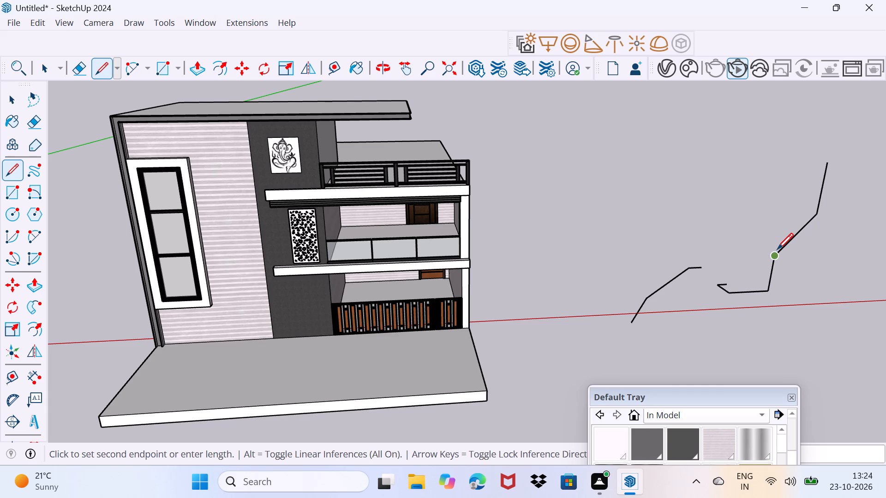
pyautogui.click(777, 249)
pyautogui.click(783, 234)
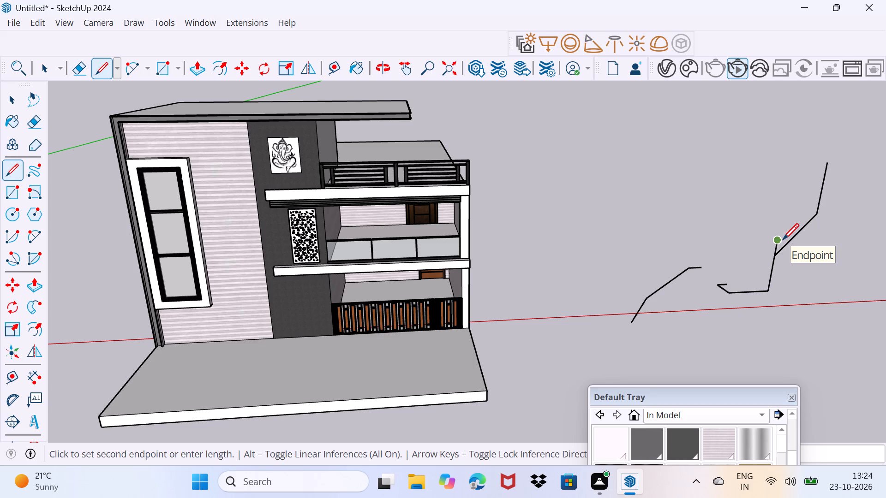
pyautogui.click(783, 239)
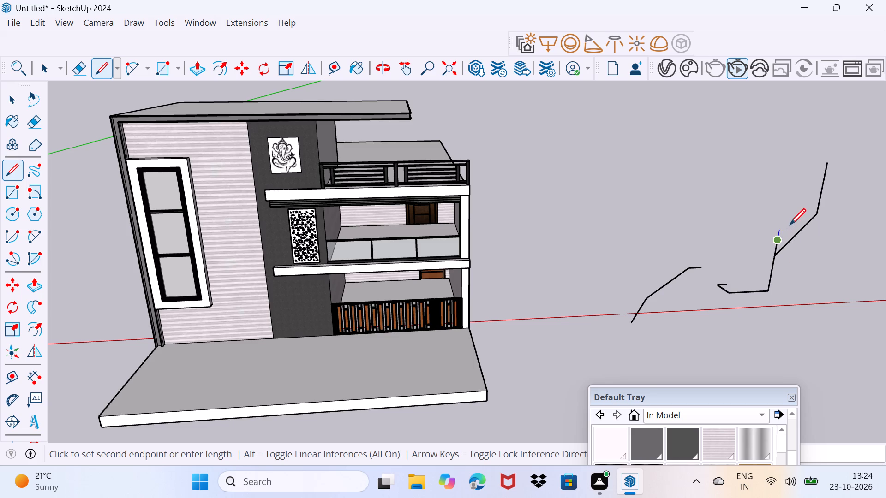
pyautogui.click(790, 224)
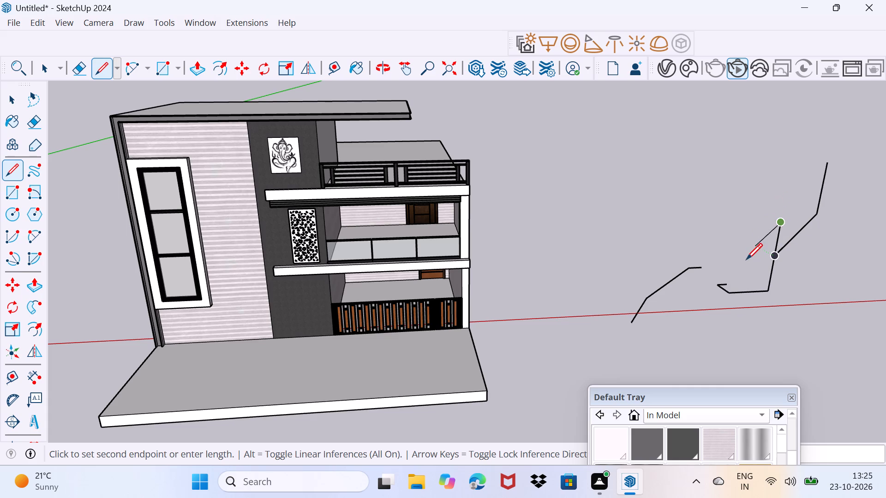
pyautogui.click(747, 259)
pyautogui.click(764, 233)
# Draw a stepped chain of short lines above the diagonal, ending in a long line descending across the zigzag.
pyautogui.click(769, 219)
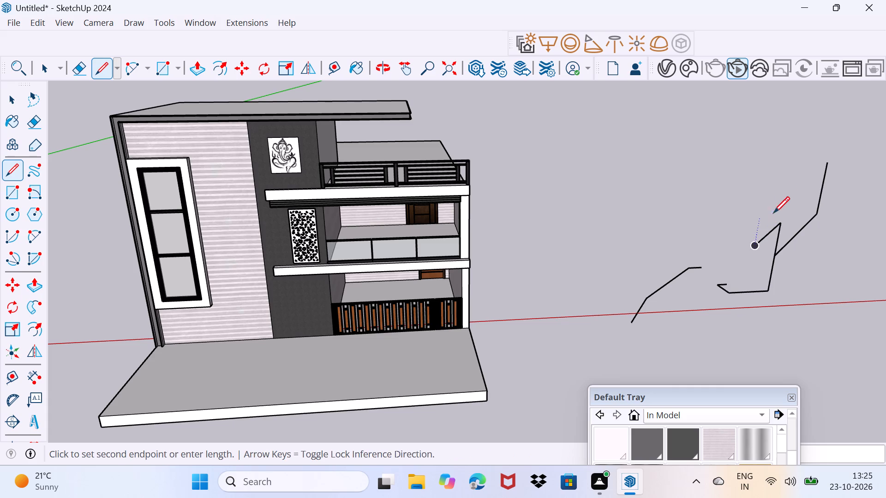
pyautogui.click(780, 200)
pyautogui.click(779, 206)
pyautogui.click(781, 202)
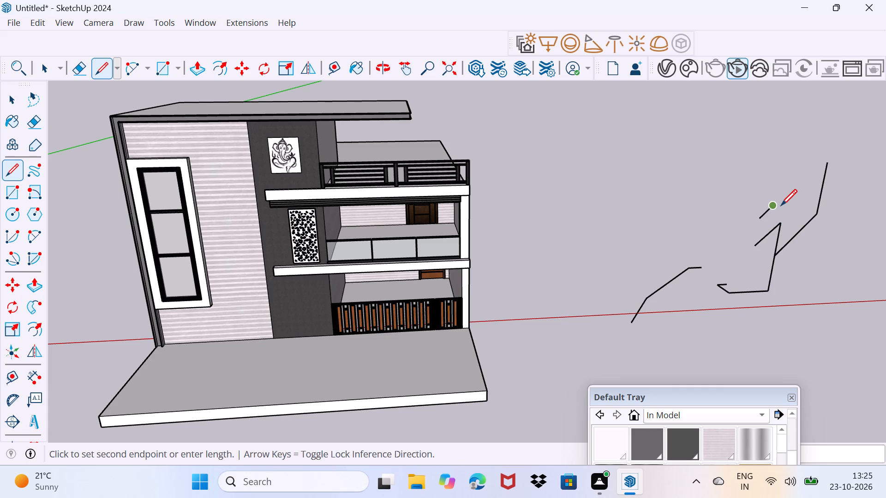
pyautogui.click(781, 205)
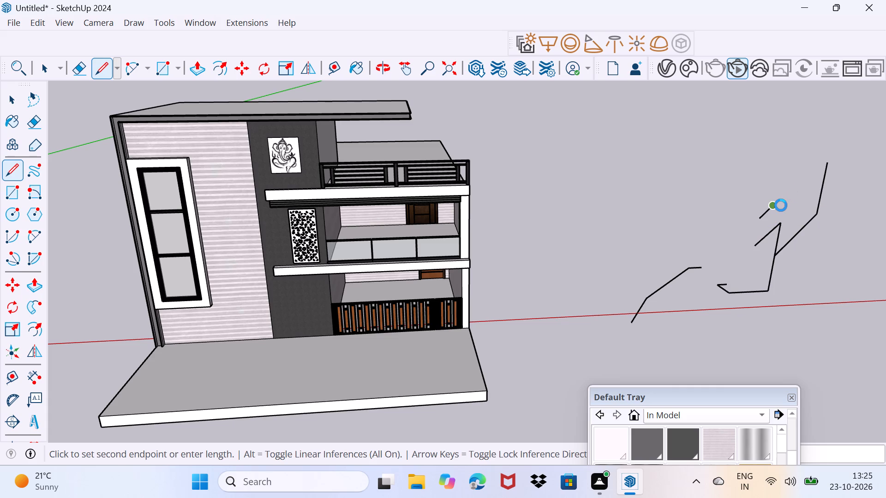
pyautogui.click(781, 205)
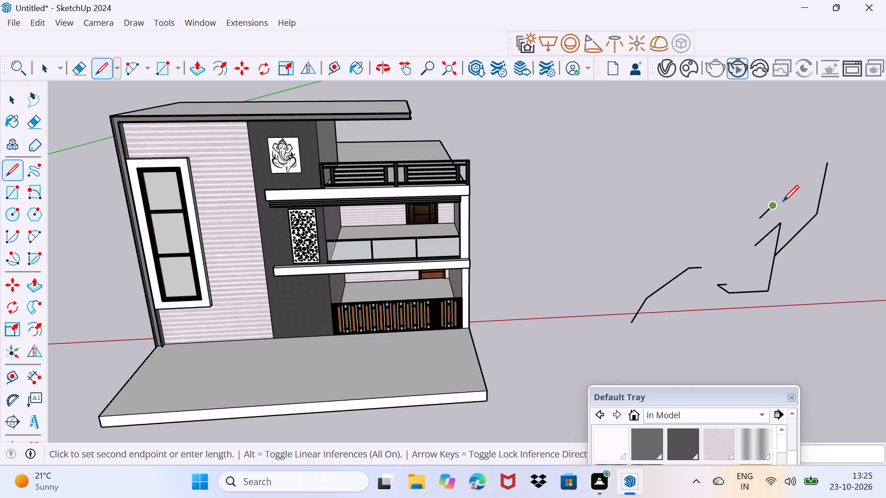
pyautogui.click(786, 197)
pyautogui.click(786, 197)
pyautogui.click(793, 195)
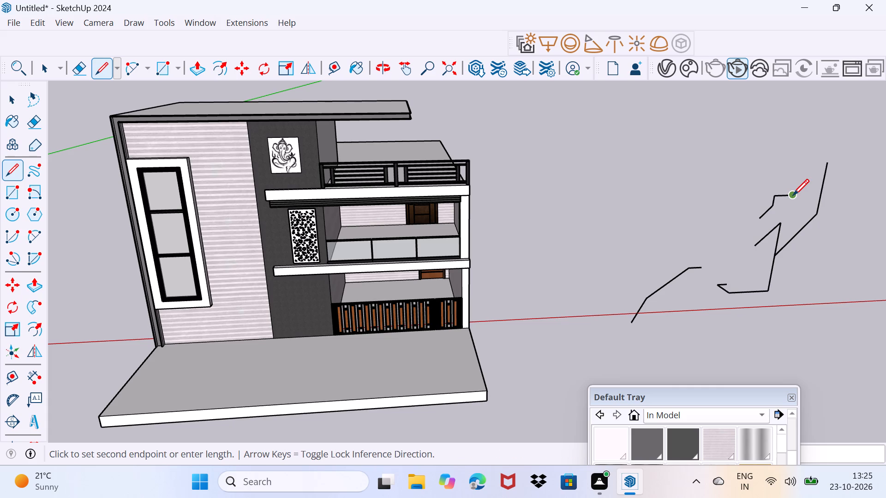
pyautogui.click(793, 195)
pyautogui.click(796, 191)
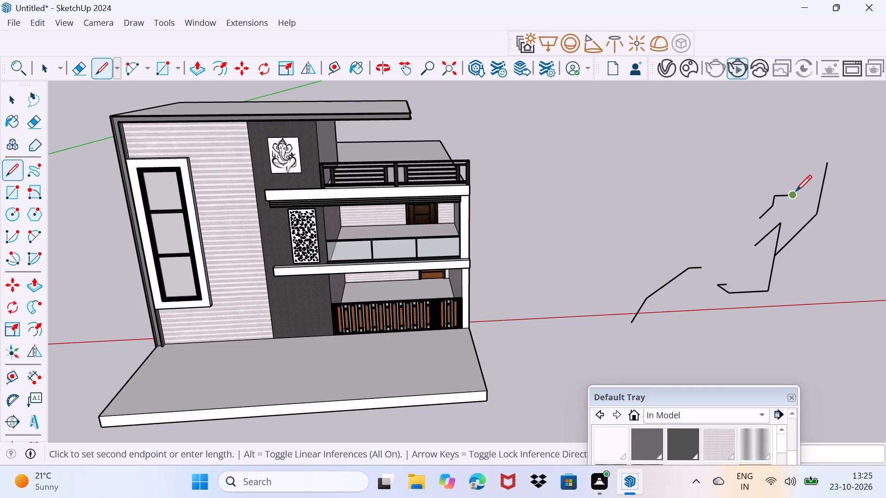
pyautogui.click(796, 191)
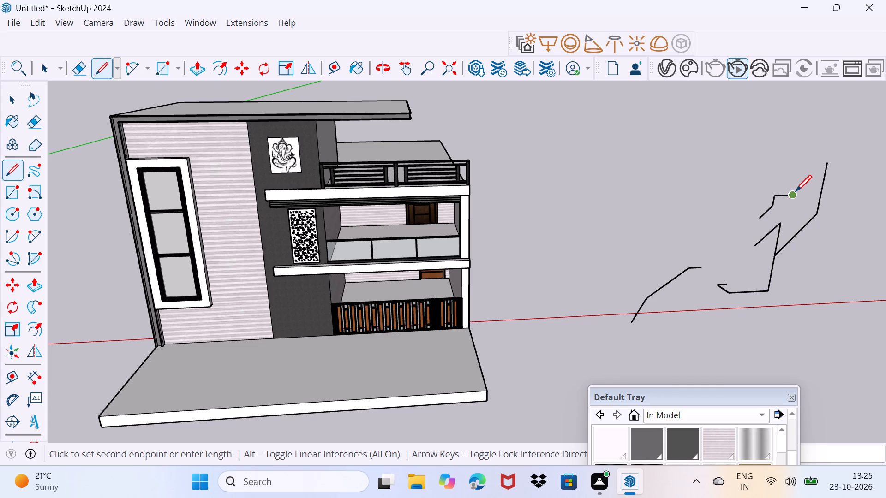
pyautogui.click(796, 191)
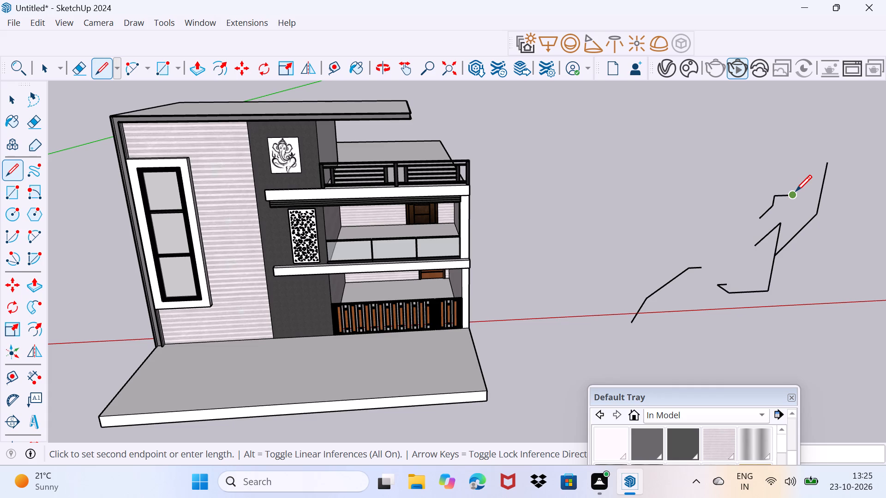
pyautogui.click(807, 179)
pyautogui.click(806, 189)
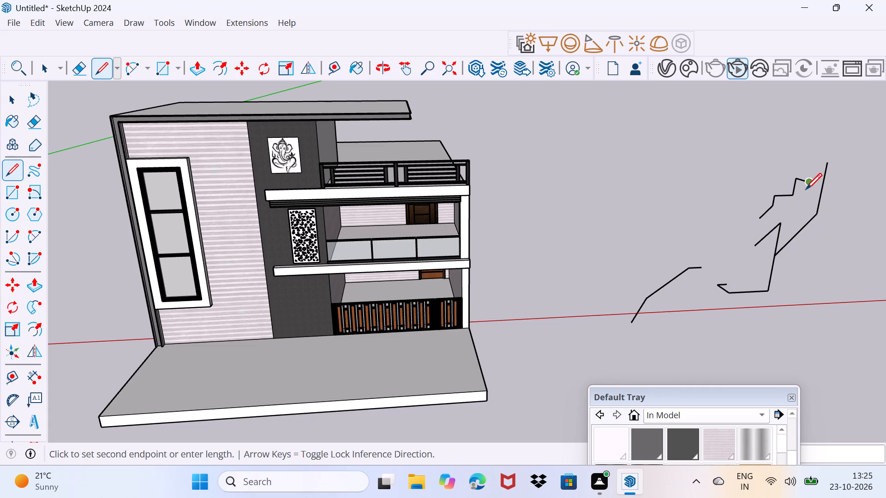
pyautogui.click(802, 224)
pyautogui.click(795, 283)
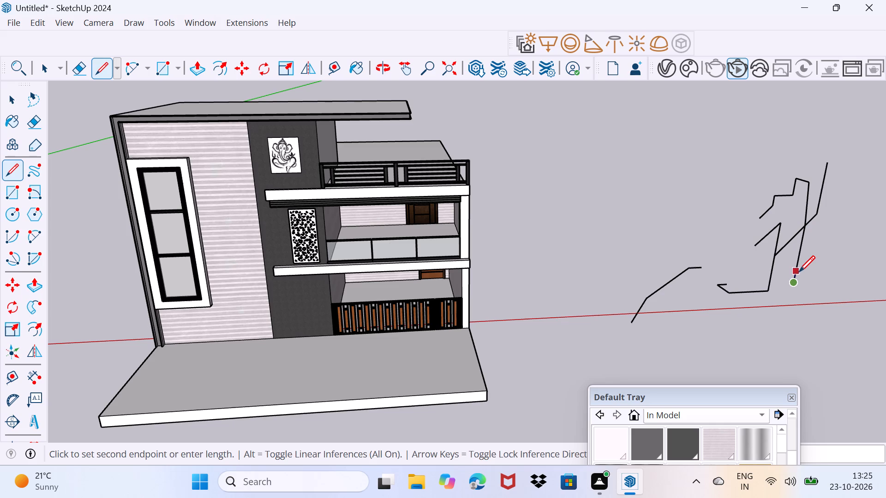
# Draw lines from near the long descending line's lower end toward the house, down to the red axis, and diagonally back up.
pyautogui.click(799, 271)
pyautogui.click(800, 271)
pyautogui.click(800, 271)
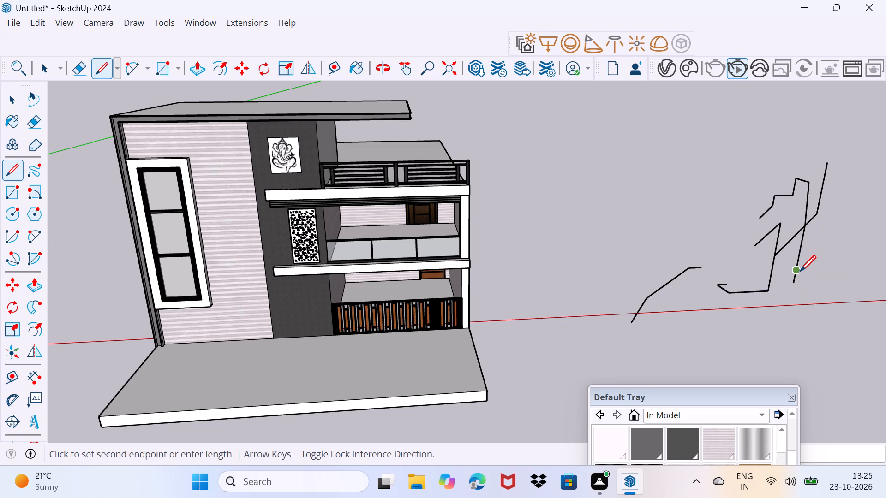
pyautogui.click(800, 271)
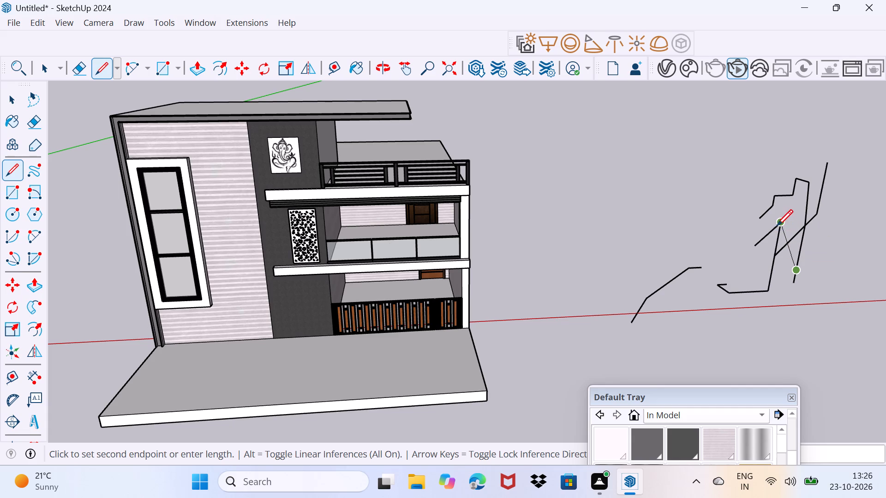
pyautogui.click(718, 260)
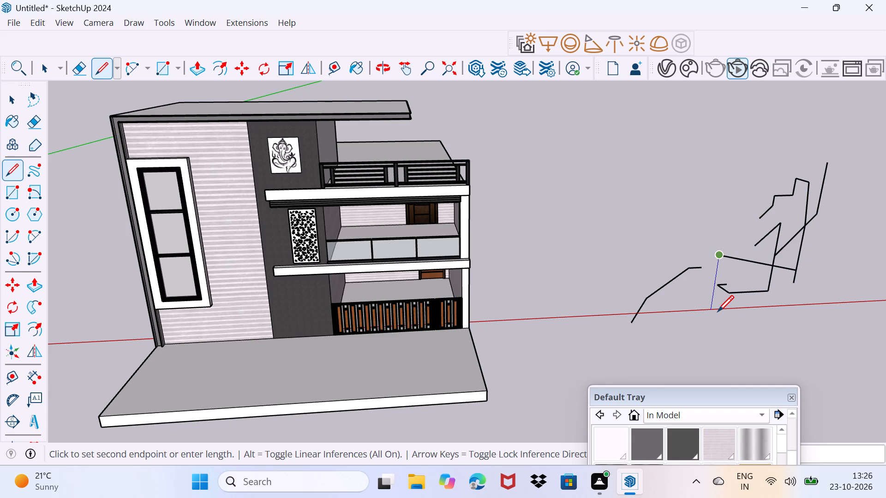
pyautogui.click(718, 311)
pyautogui.click(743, 283)
pyautogui.click(743, 286)
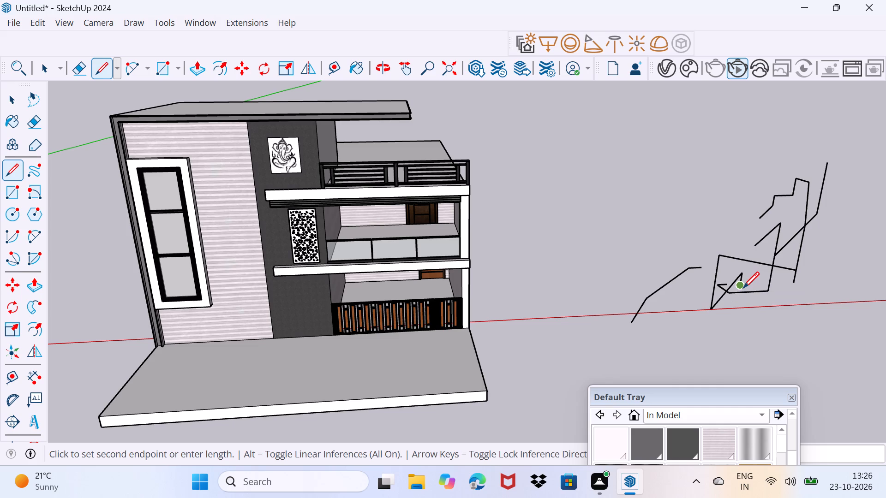
pyautogui.click(743, 288)
pyautogui.click(743, 290)
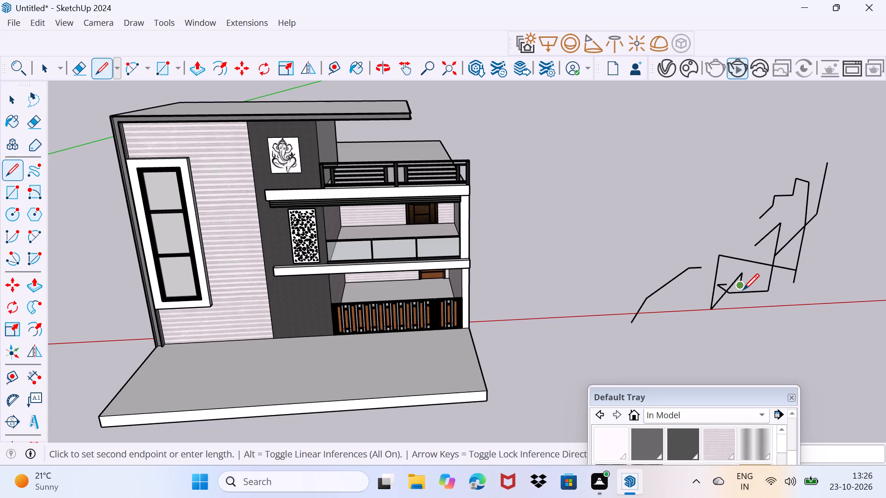
pyautogui.click(743, 290)
# Add a short line dropping from the upper end of the diagonal inside the four-sided outline above the red axis.
pyautogui.click(750, 279)
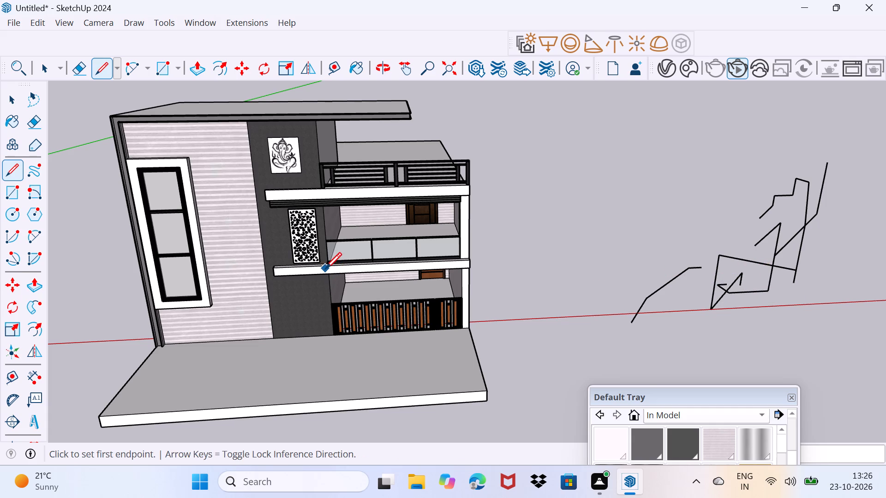
# Draw a small hook at the upper end of the chain nearest the house, with a short vertical line rising from it.
pyautogui.click(686, 260)
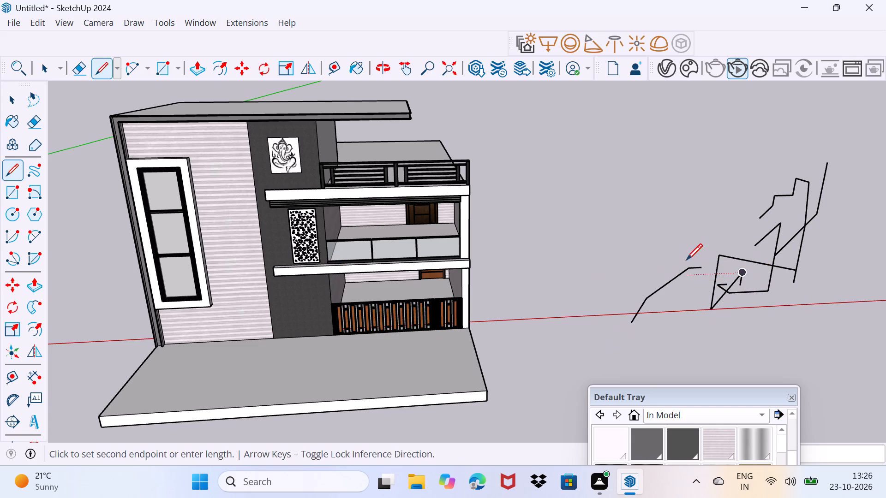
pyautogui.click(686, 264)
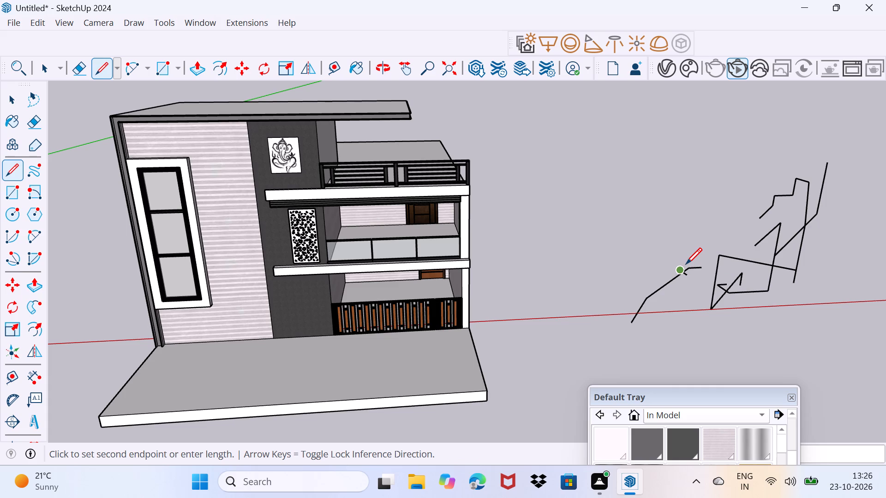
pyautogui.click(686, 264)
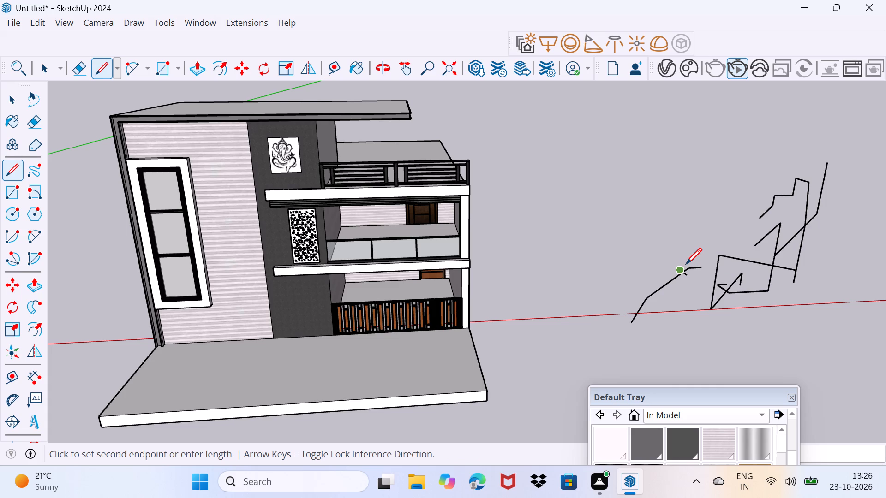
pyautogui.click(686, 264)
pyautogui.click(686, 258)
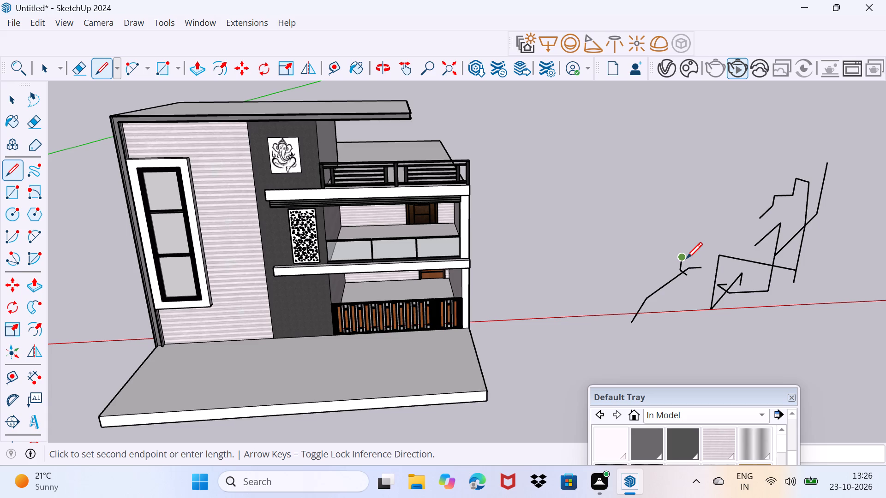
pyautogui.click(686, 258)
pyautogui.click(686, 258)
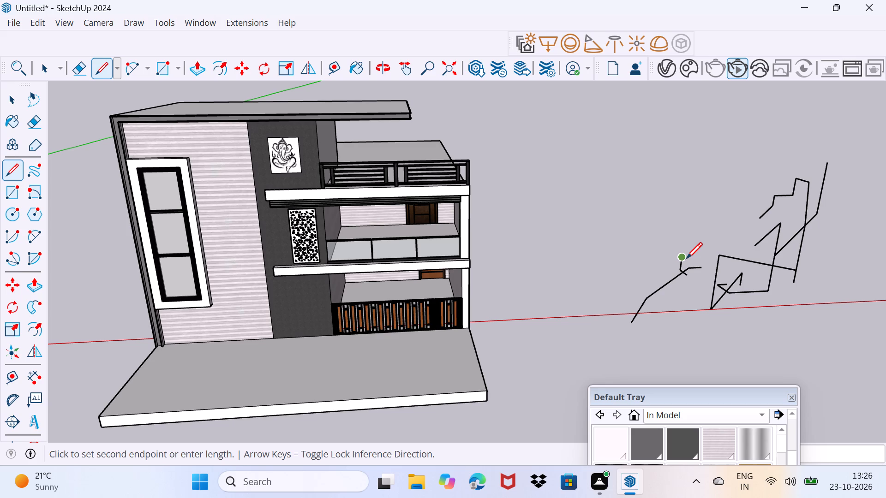
pyautogui.click(686, 258)
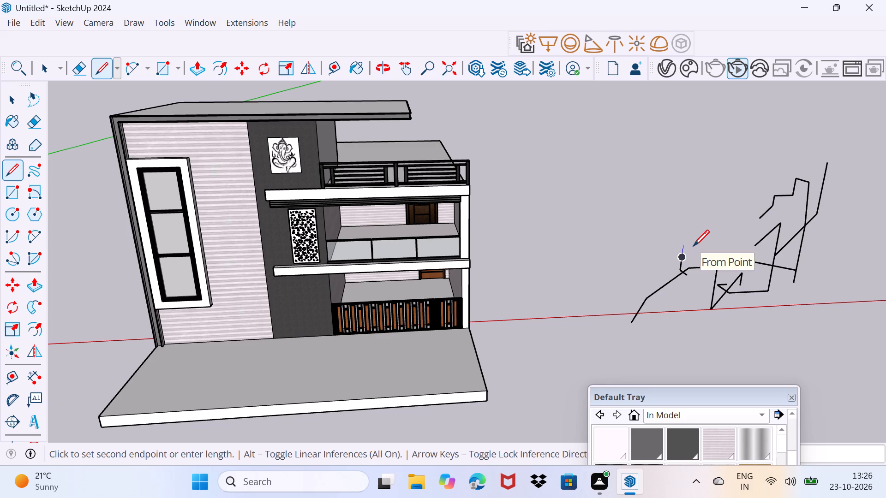
# Extend the short vertical line upward and continue it as a horizontal line running away from the house.
pyautogui.click(693, 246)
pyautogui.click(694, 249)
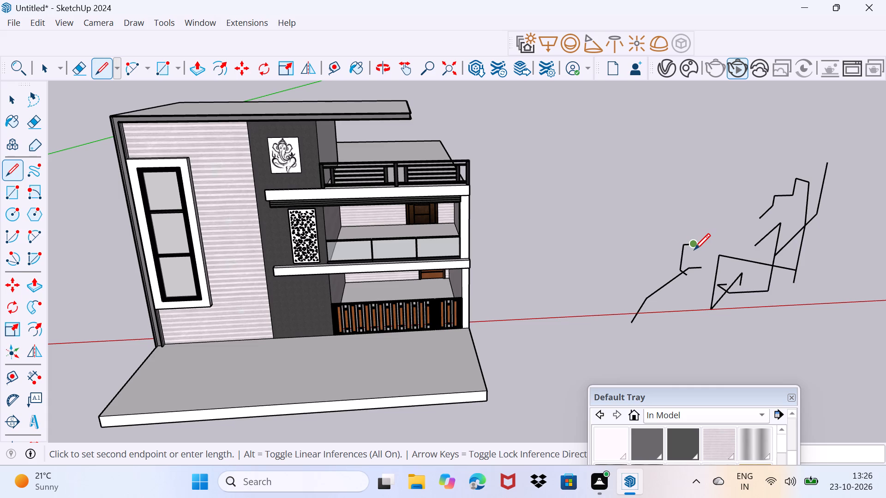
pyautogui.click(694, 249)
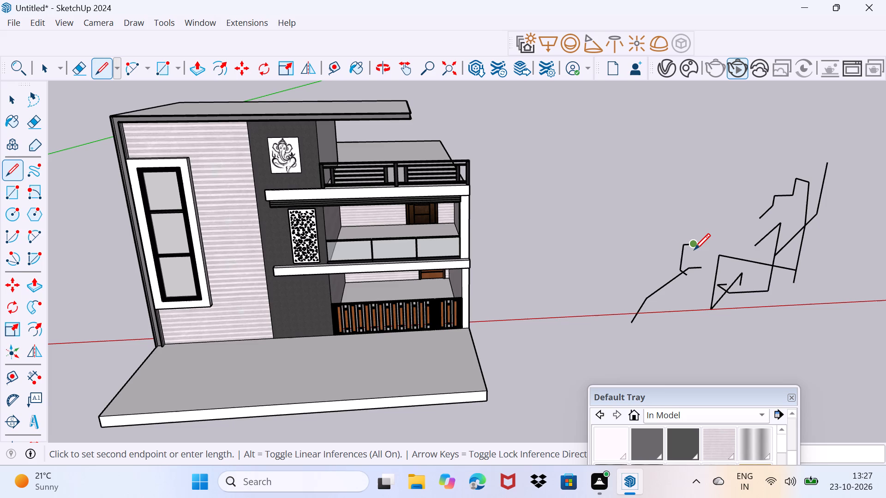
pyautogui.click(694, 249)
pyautogui.click(709, 242)
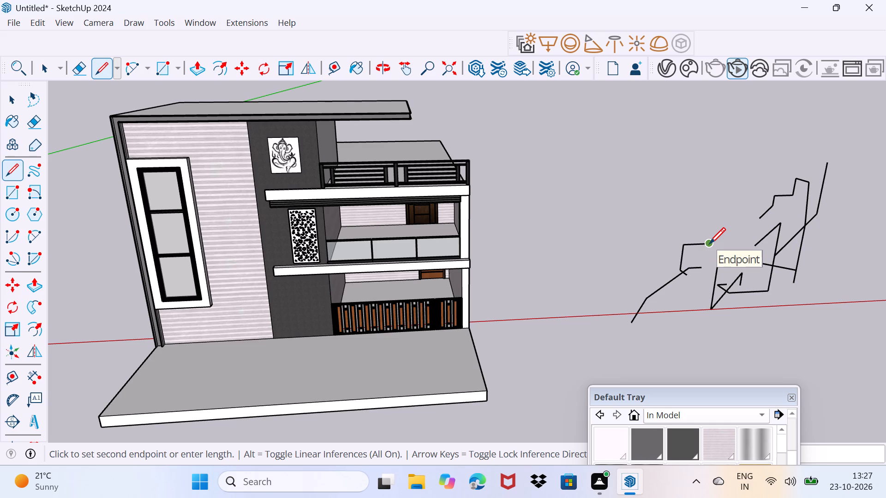
pyautogui.click(709, 243)
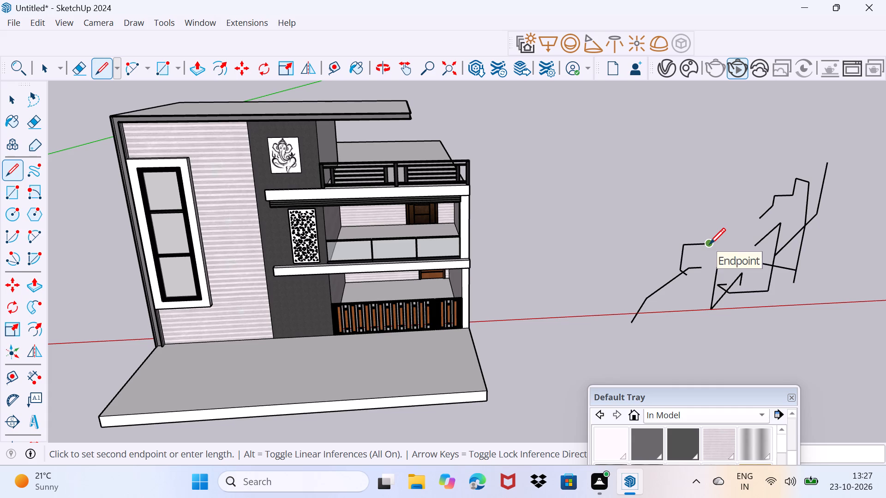
pyautogui.click(709, 244)
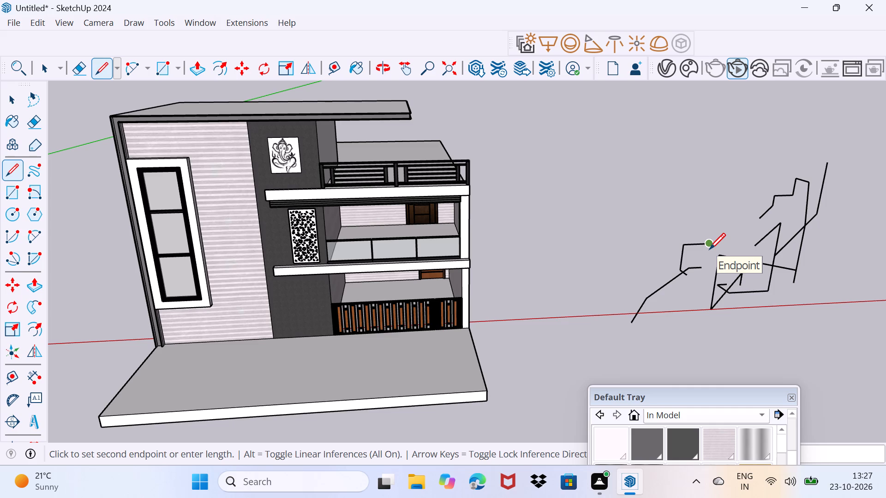
pyautogui.click(709, 249)
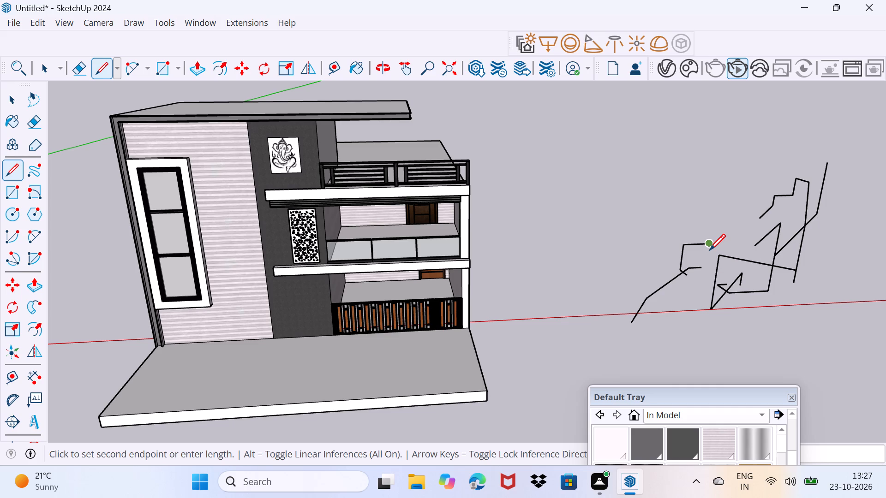
pyautogui.click(709, 250)
pyautogui.click(709, 250)
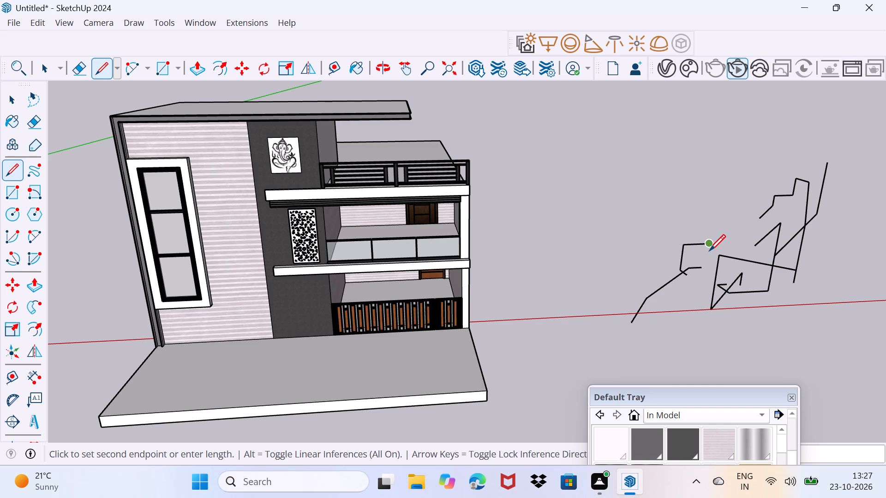
pyautogui.click(710, 248)
pyautogui.click(715, 240)
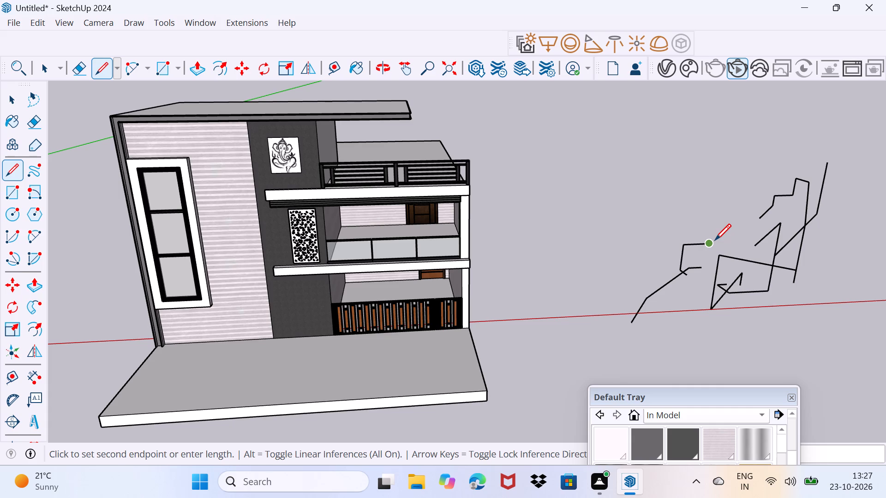
# Continue the chain with a short vertical line upward and a short line sloping down away from the house.
pyautogui.click(715, 240)
pyautogui.click(725, 227)
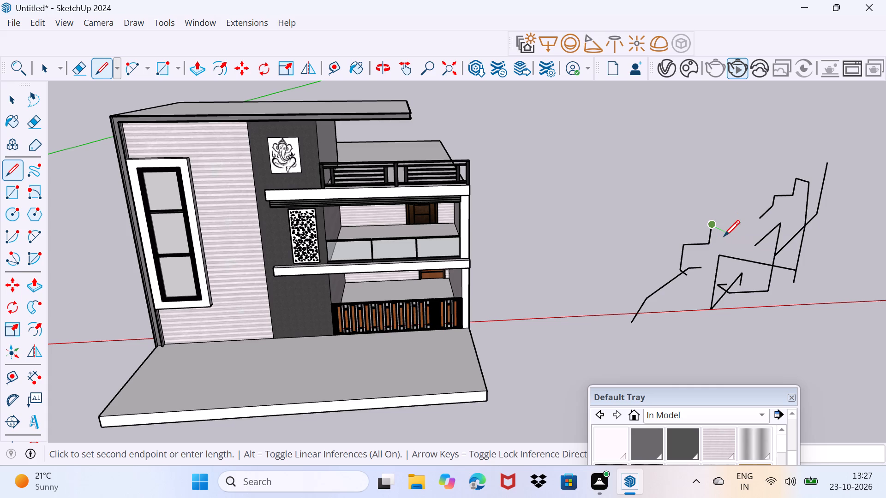
pyautogui.click(724, 236)
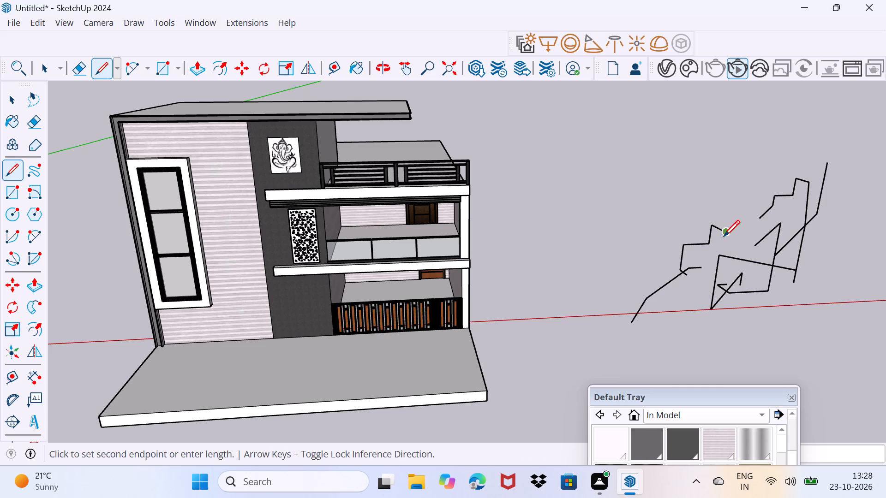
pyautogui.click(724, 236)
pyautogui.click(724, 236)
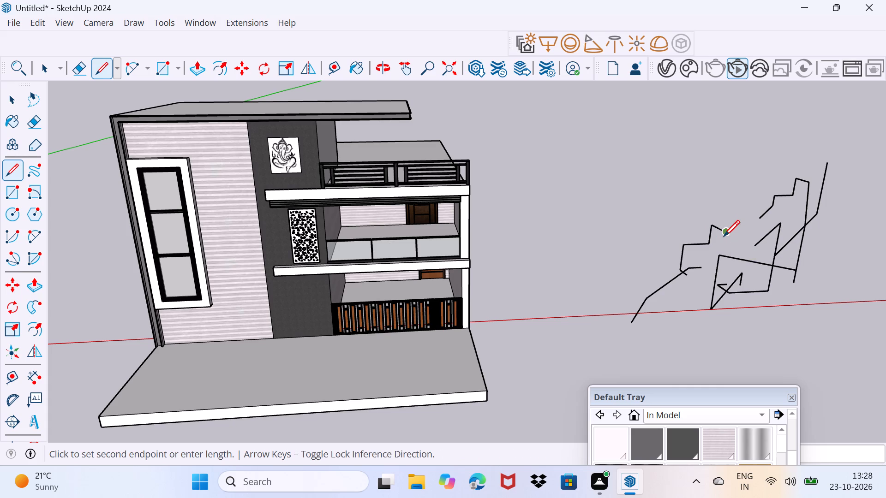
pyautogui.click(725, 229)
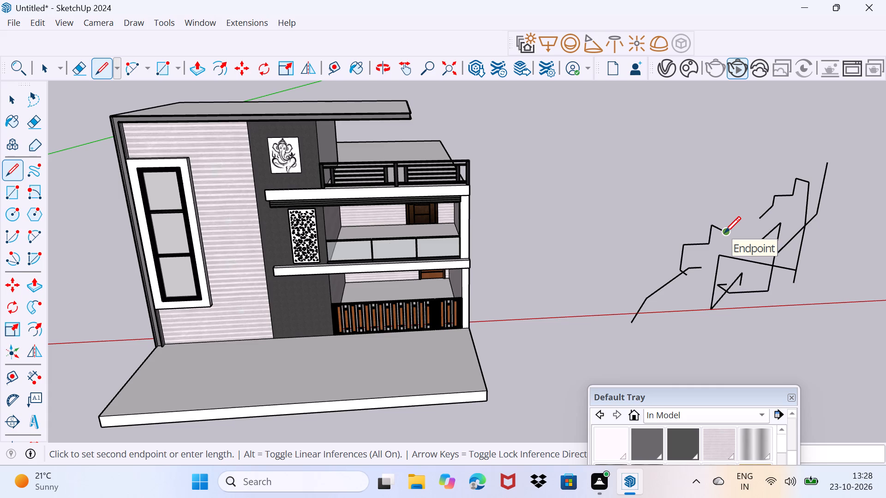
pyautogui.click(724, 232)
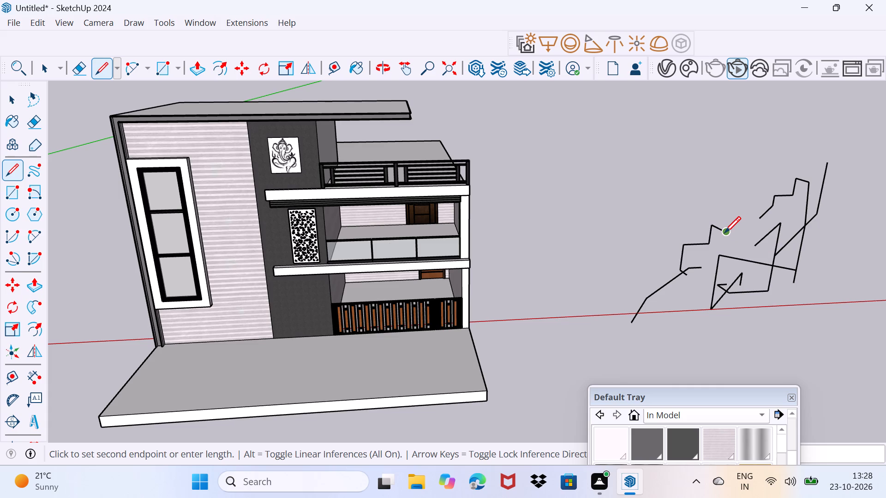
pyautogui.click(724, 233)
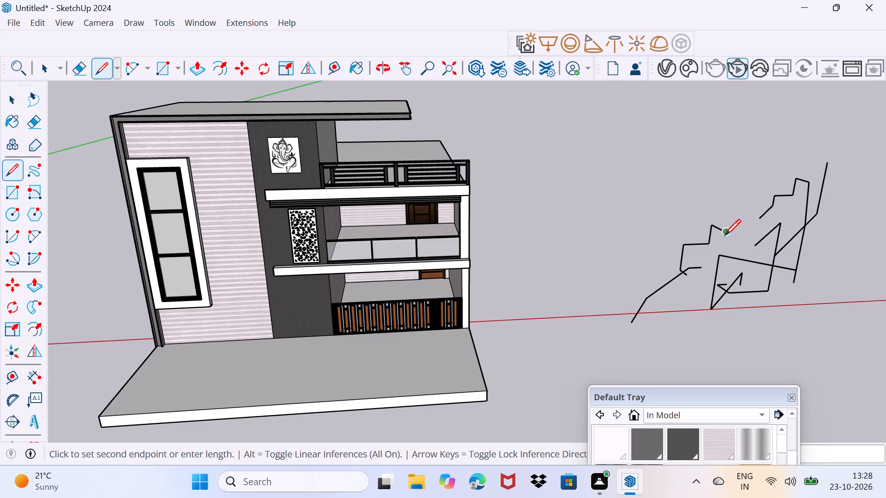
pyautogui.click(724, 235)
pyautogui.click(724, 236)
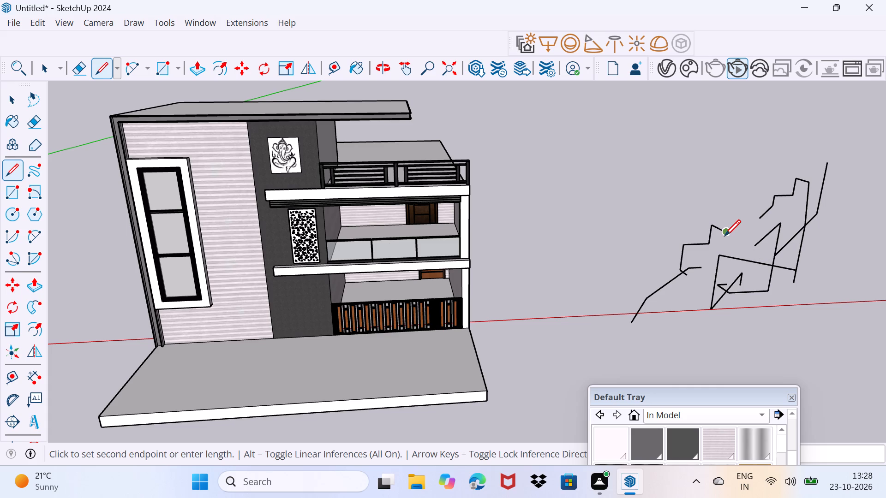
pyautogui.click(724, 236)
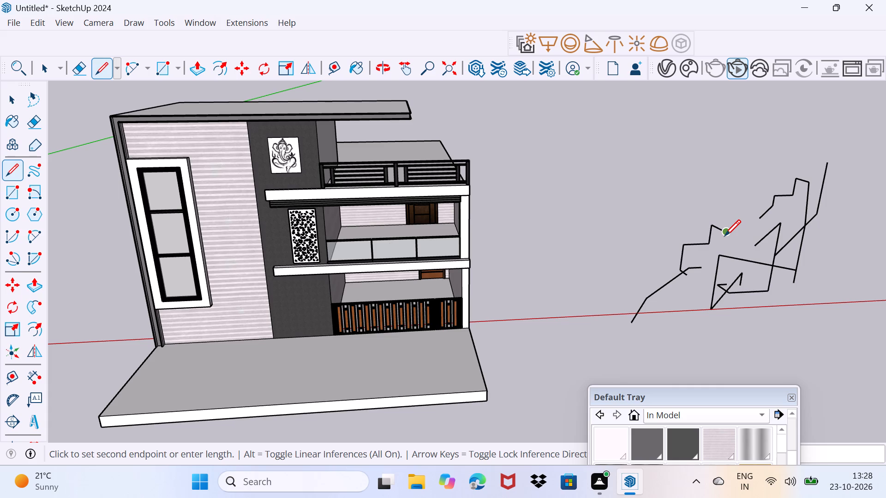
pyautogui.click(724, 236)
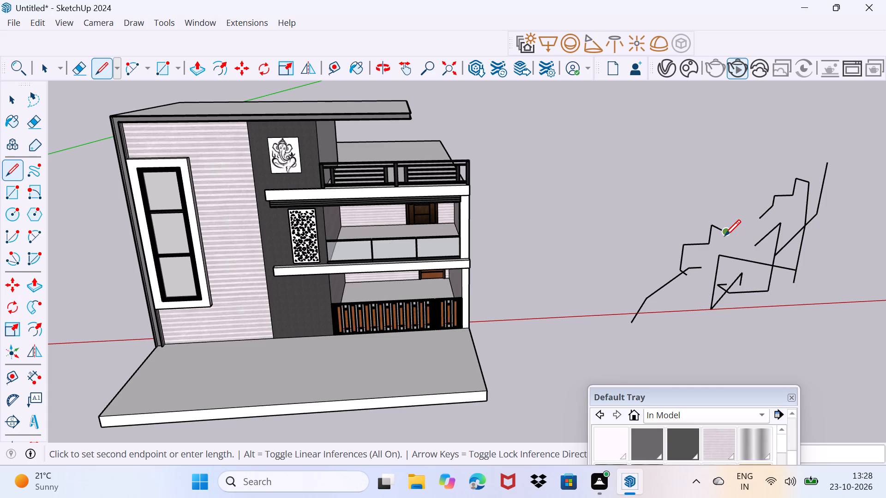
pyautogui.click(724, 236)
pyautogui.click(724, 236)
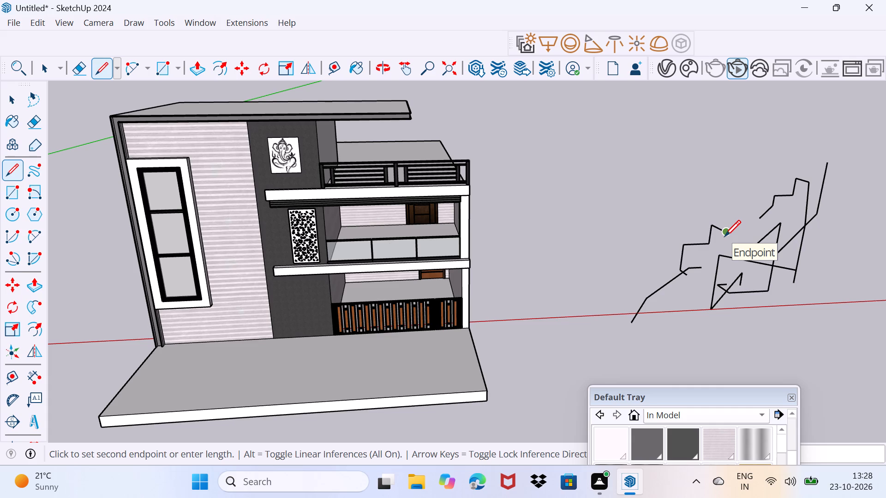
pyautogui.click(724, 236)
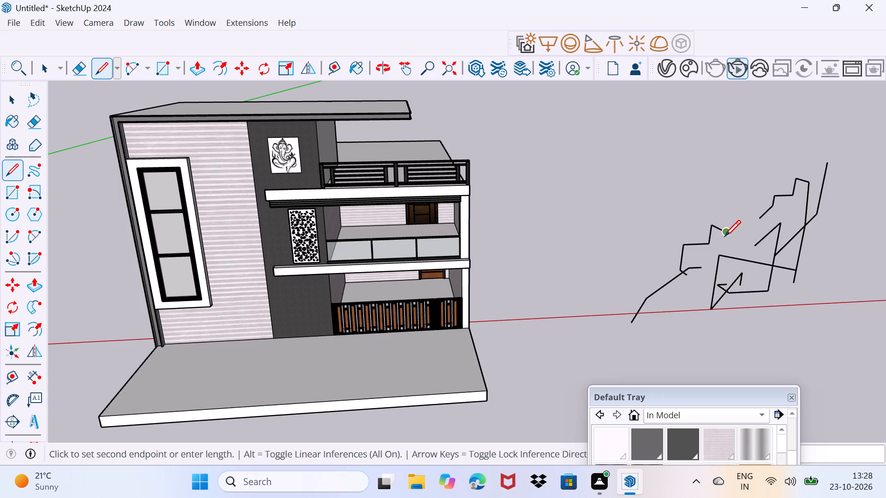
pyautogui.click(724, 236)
# Continue the chain horizontally, add a small notch, and rise steeply to the lower corner of the farther stepped chain.
pyautogui.click(748, 230)
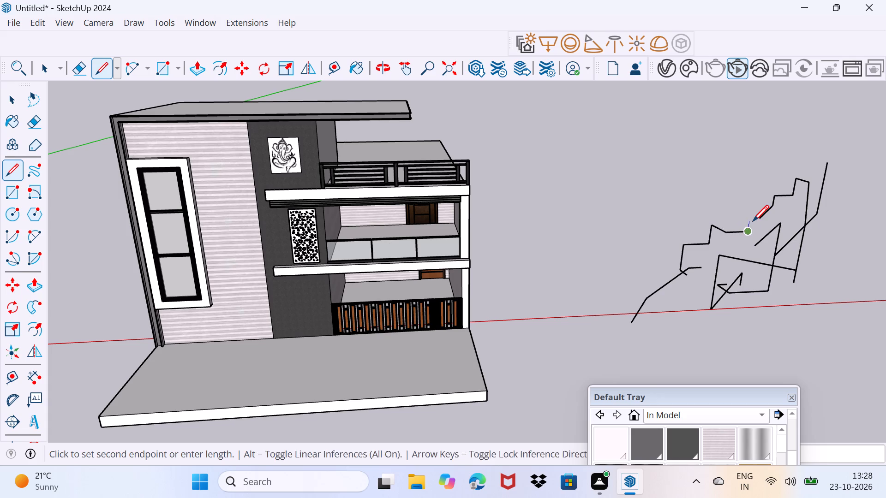
pyautogui.doubleClick(753, 221)
pyautogui.click(762, 229)
pyautogui.click(766, 222)
pyautogui.click(771, 211)
pyautogui.doubleClick(776, 199)
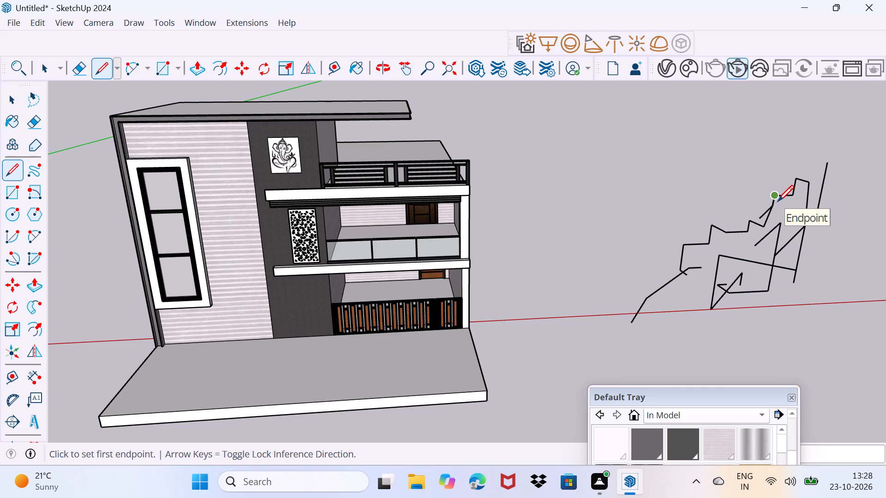
# Draw a diagonal line from the corner where the two chains meet back down to the base of the small notch.
pyautogui.click(778, 201)
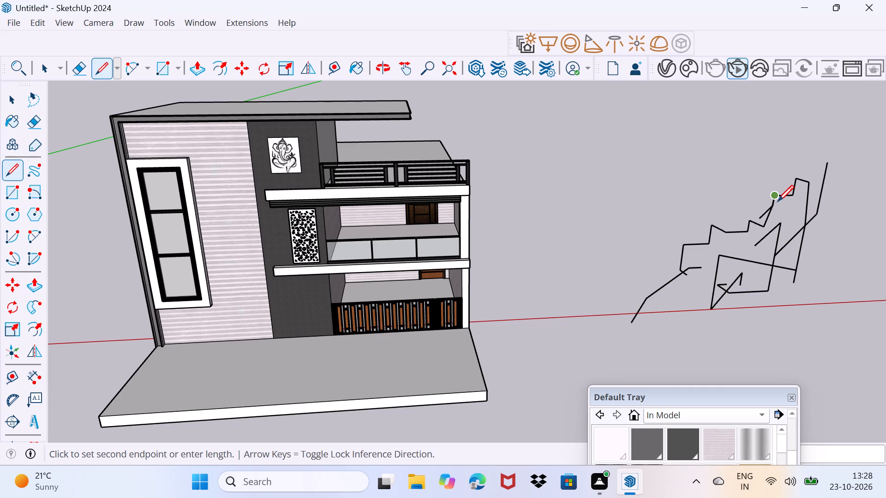
pyautogui.click(778, 201)
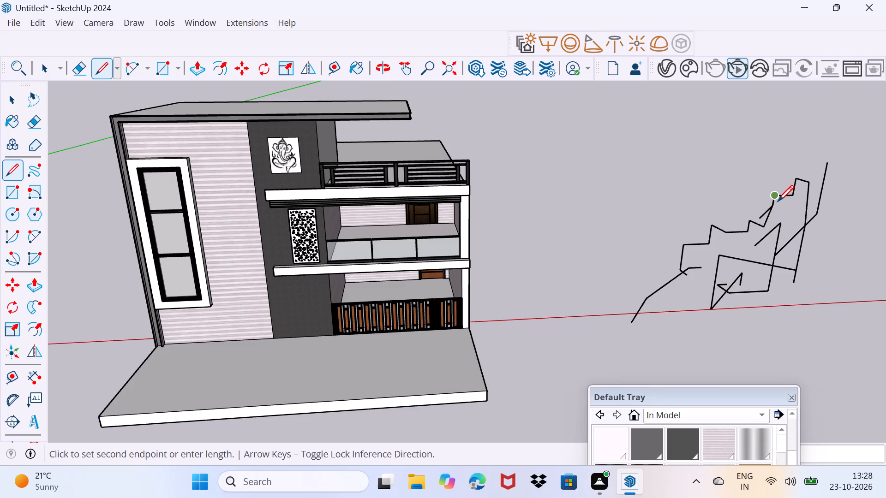
pyautogui.click(778, 201)
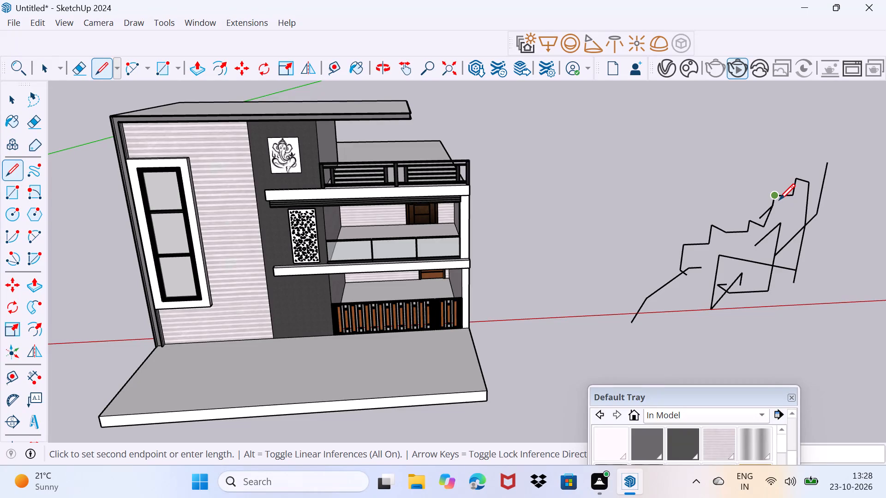
pyautogui.click(779, 200)
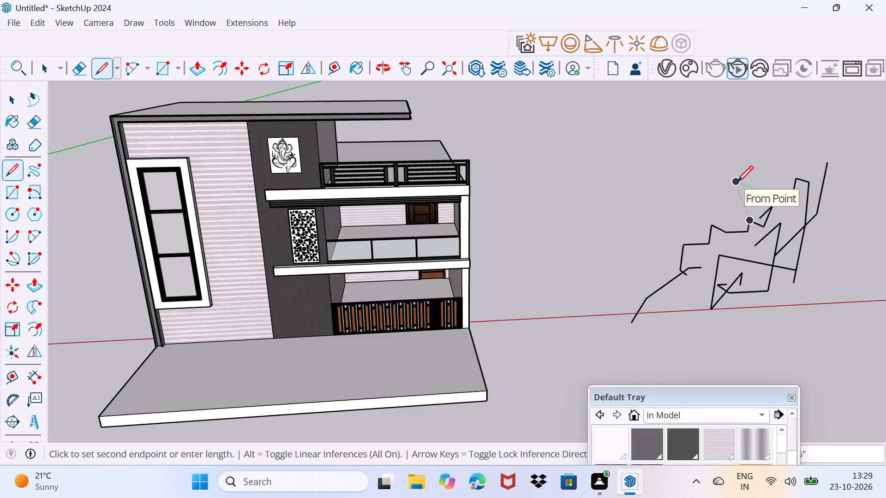
pyautogui.click(739, 227)
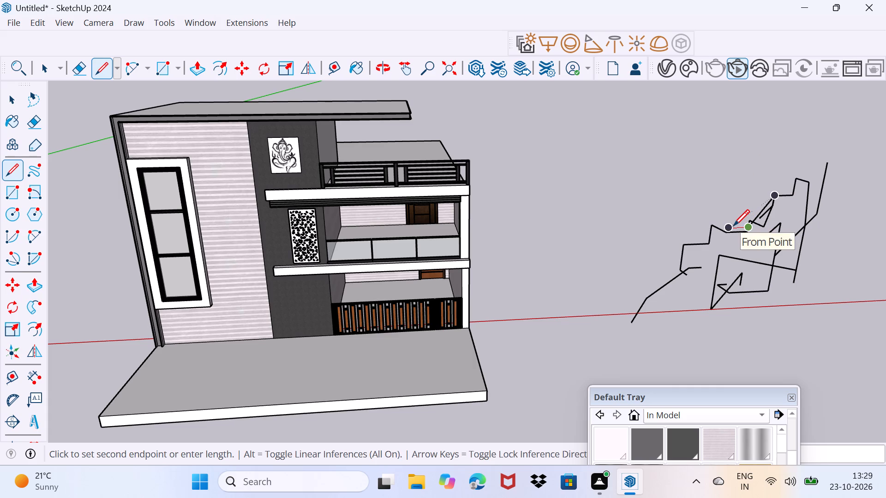
pyautogui.click(748, 219)
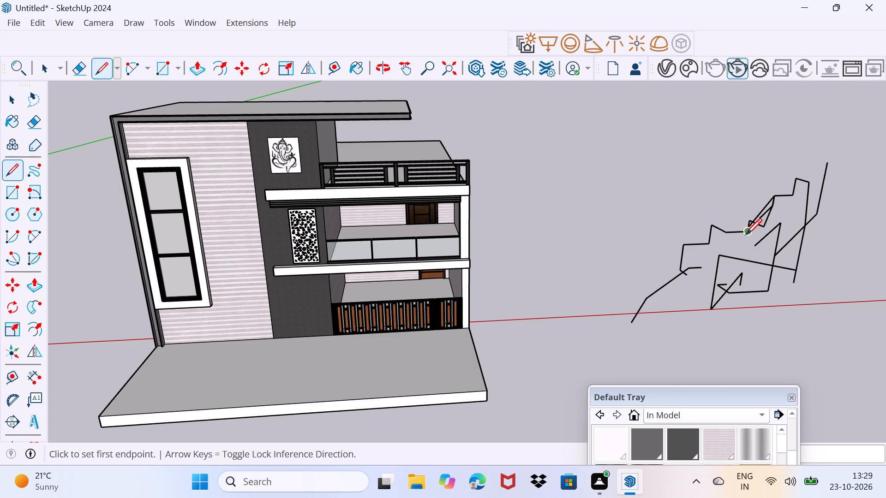
# Draw short connected lines below the small notch, linking its base to the peak of the diagonal beneath the steep rise.
pyautogui.click(749, 247)
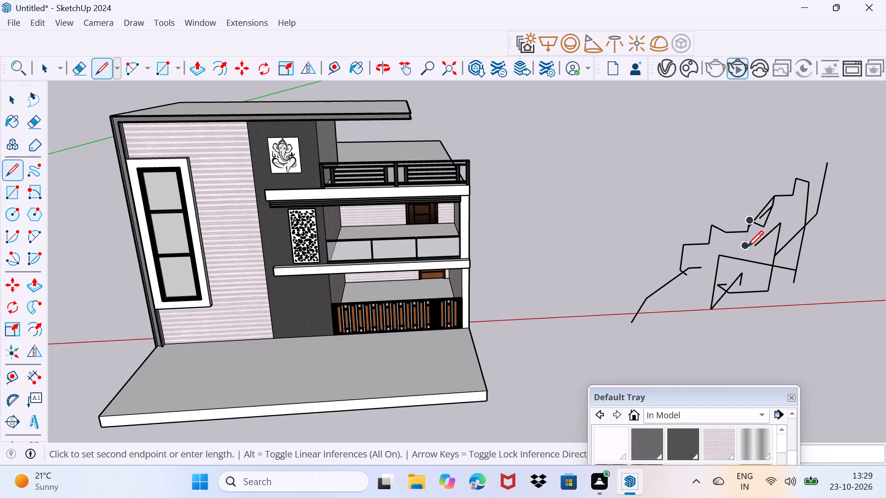
pyautogui.click(747, 247)
pyautogui.click(750, 244)
pyautogui.click(764, 223)
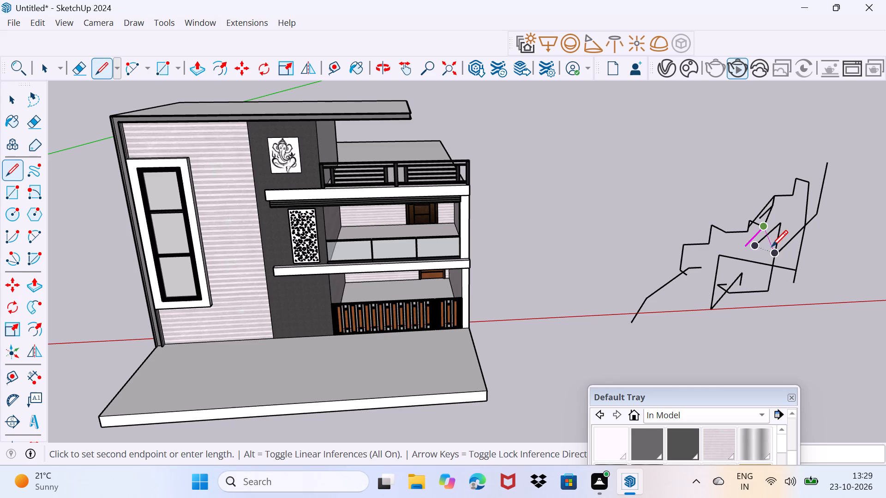
pyautogui.click(772, 246)
pyautogui.click(789, 231)
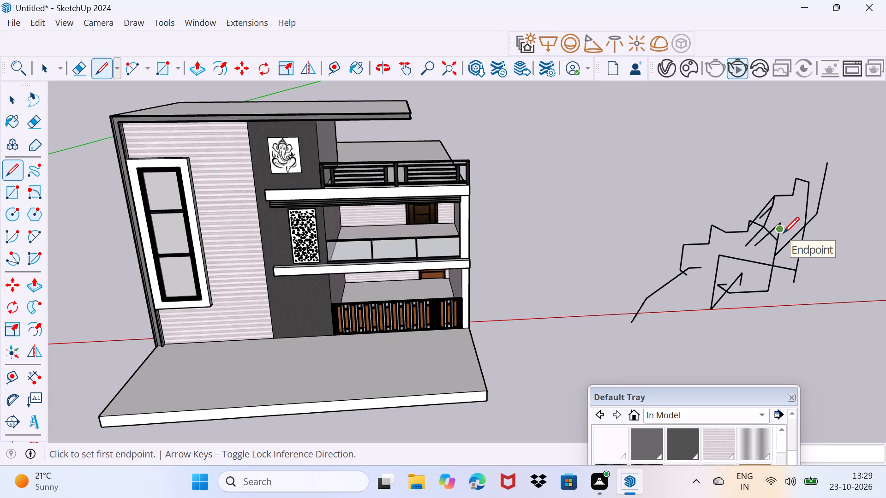
# Draw a steep line from that peak up to the corner where the two chains meet, plus a short diagonal back down.
pyautogui.click(783, 231)
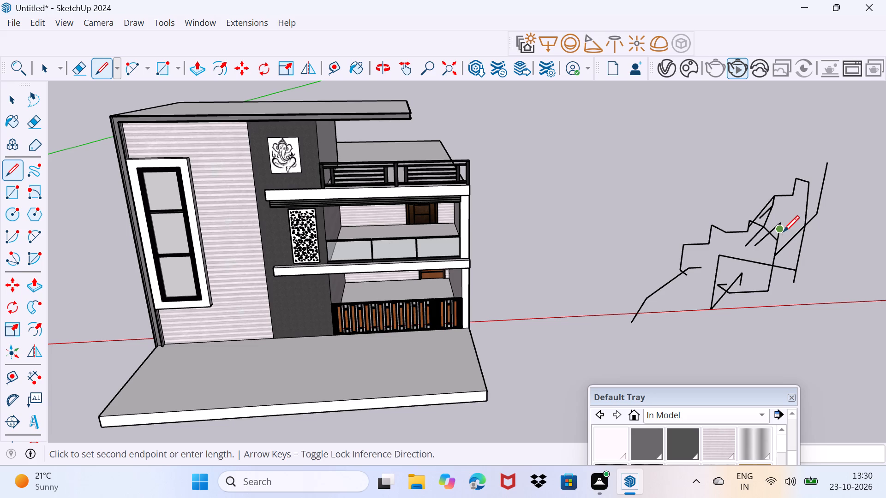
pyautogui.click(779, 198)
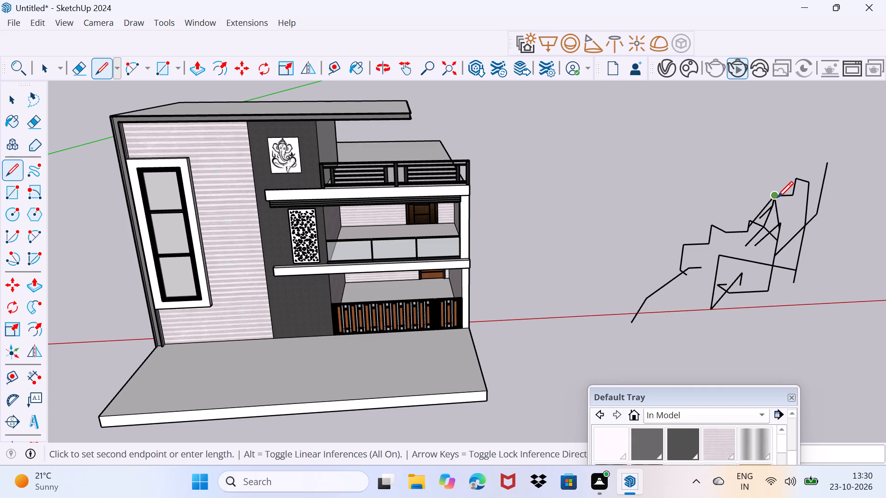
pyautogui.click(777, 197)
pyautogui.click(761, 218)
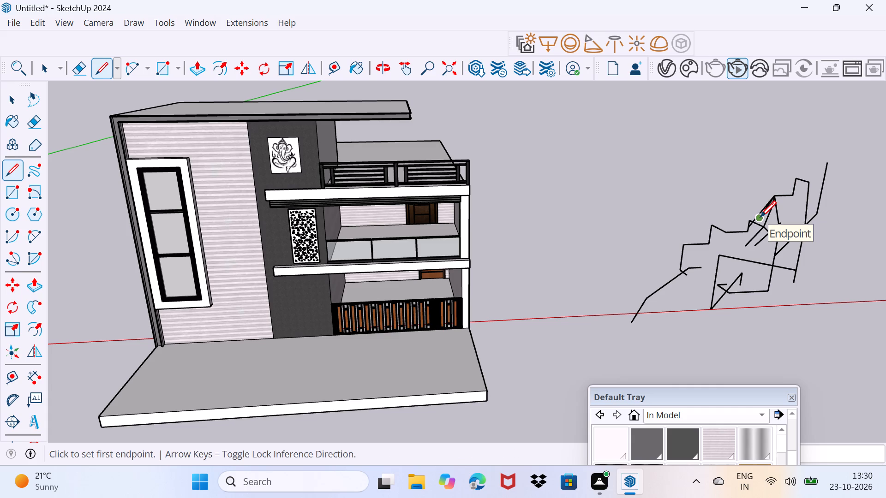
# Draw a diagonal line from the midpoint of the nearer chain's horizontal run down past the corner of the lower outline.
pyautogui.click(739, 231)
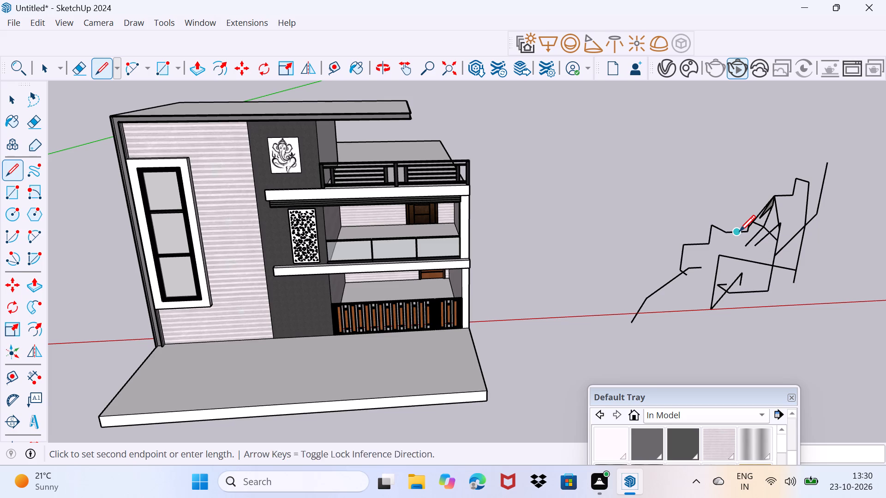
pyautogui.click(709, 272)
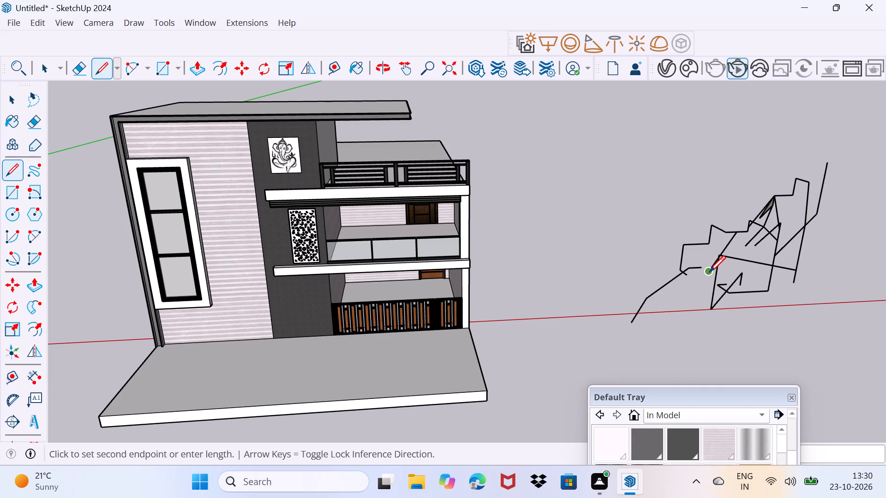
pyautogui.click(710, 268)
pyautogui.click(732, 233)
# Add short overlapping diagonal lines from the end of the horizontal run up to the corner where the two chains meet.
pyautogui.click(749, 219)
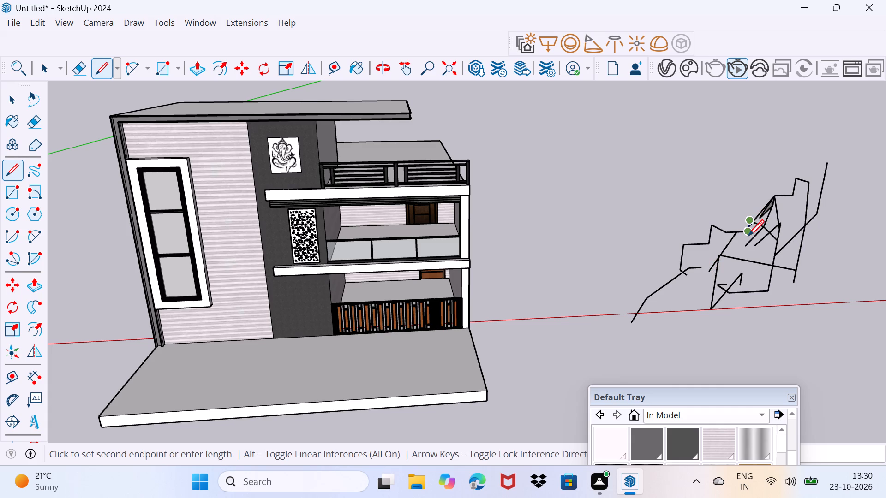
pyautogui.click(748, 236)
pyautogui.click(758, 219)
pyautogui.click(776, 196)
pyautogui.click(772, 210)
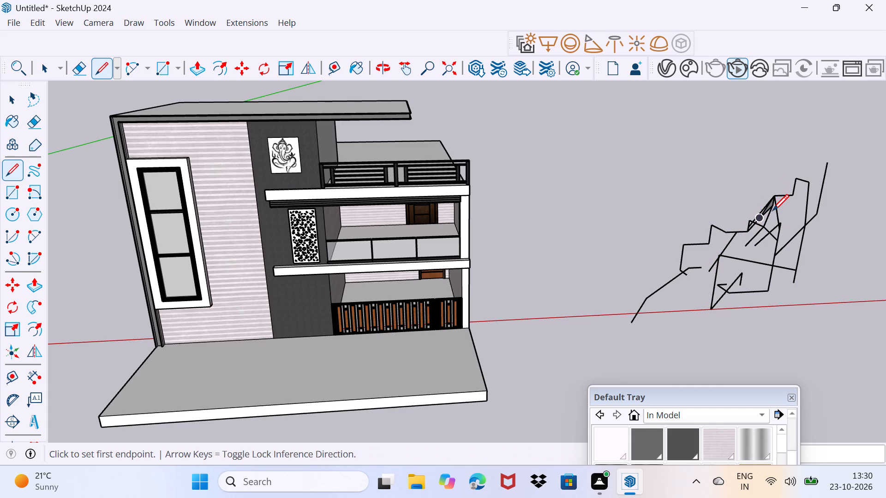
pyautogui.click(776, 203)
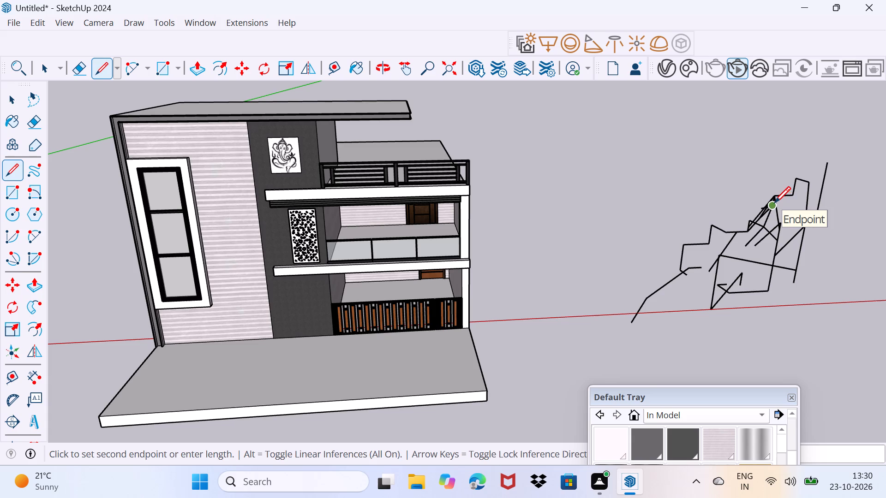
pyautogui.click(775, 197)
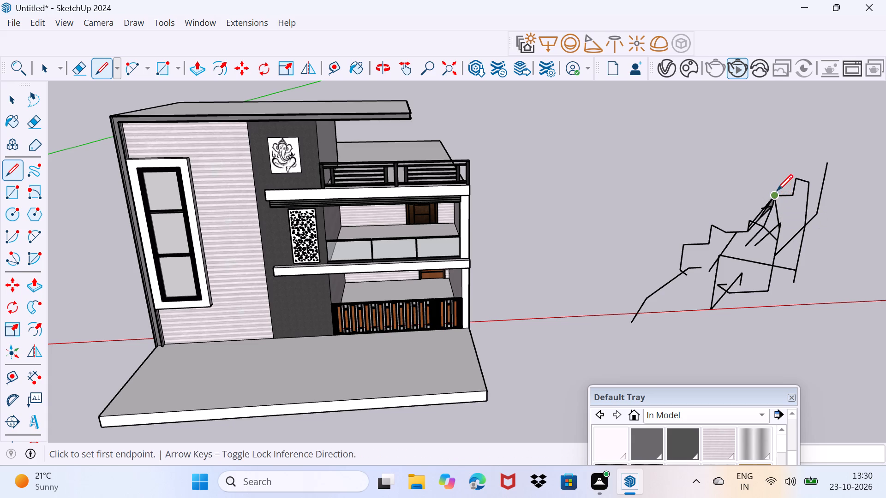
# Draw a horizontal line from the meeting corner toward the house, a short line doubling back, and a long diagonal down toward the lower outline.
pyautogui.click(773, 193)
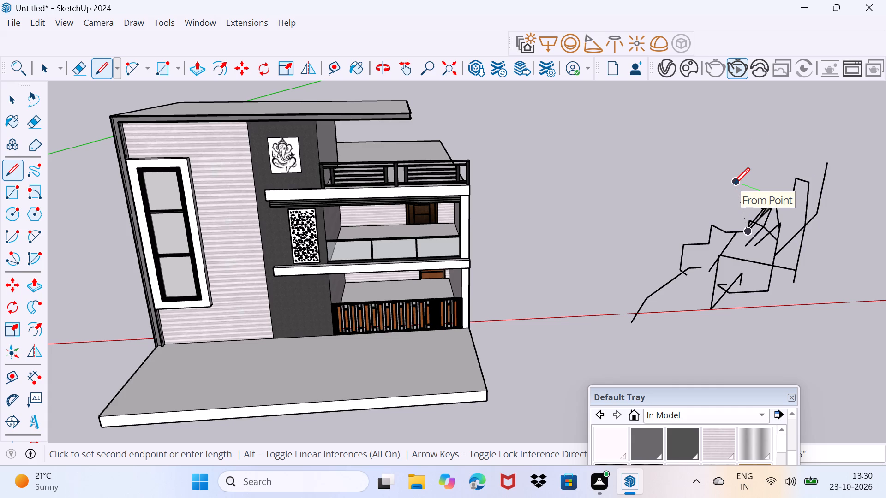
pyautogui.click(734, 201)
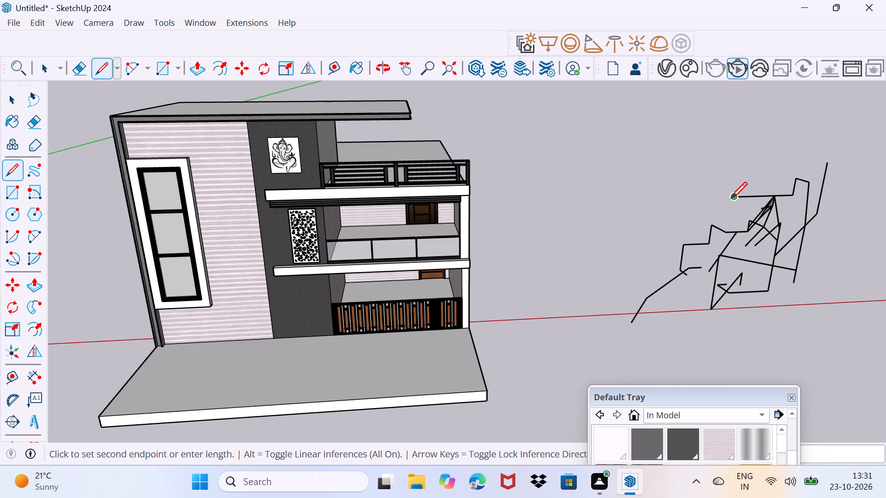
pyautogui.click(731, 196)
pyautogui.click(744, 208)
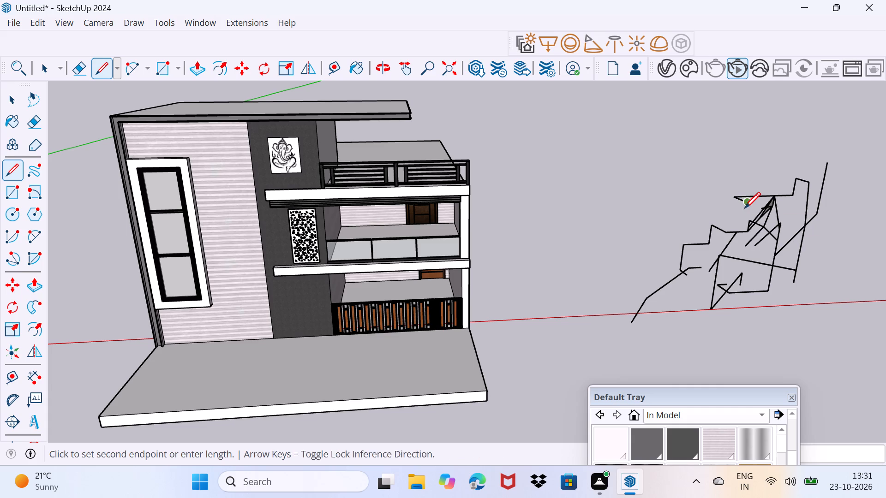
pyautogui.click(732, 247)
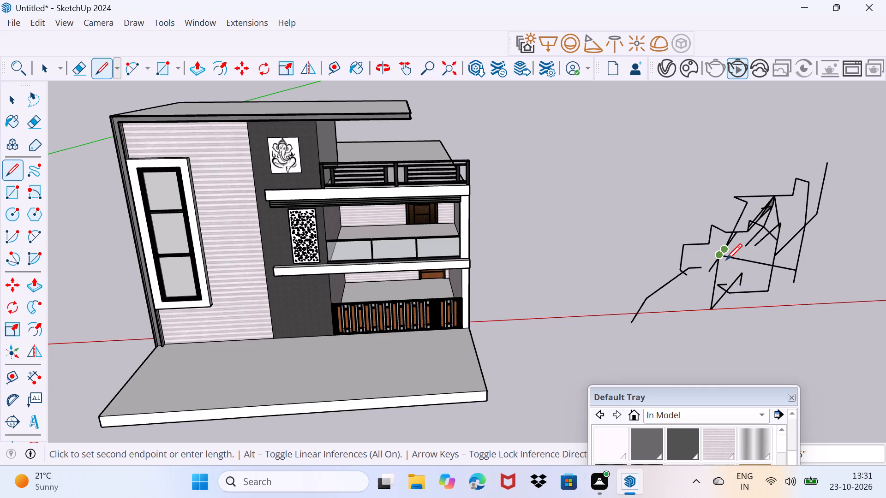
# Enclose a small triangular face between the lower outline's corner, the nearer chain's horizontal run and the outline's sloping top edge.
pyautogui.click(726, 260)
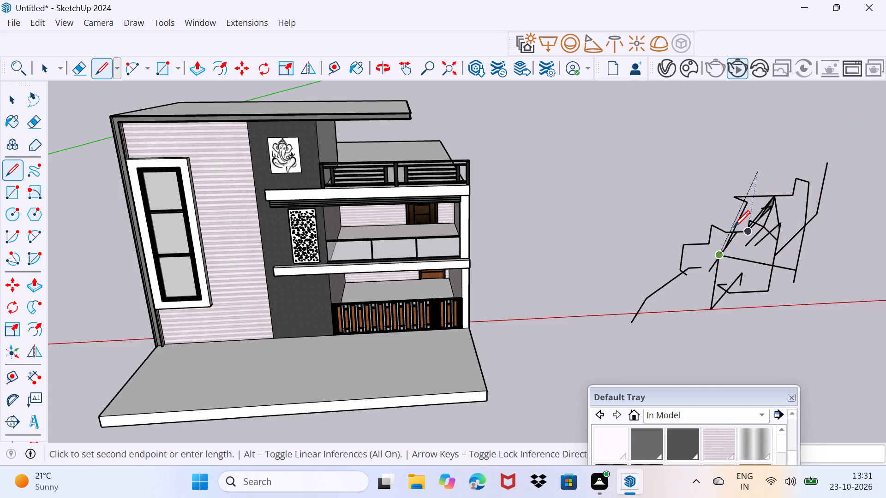
pyautogui.click(732, 228)
pyautogui.click(730, 231)
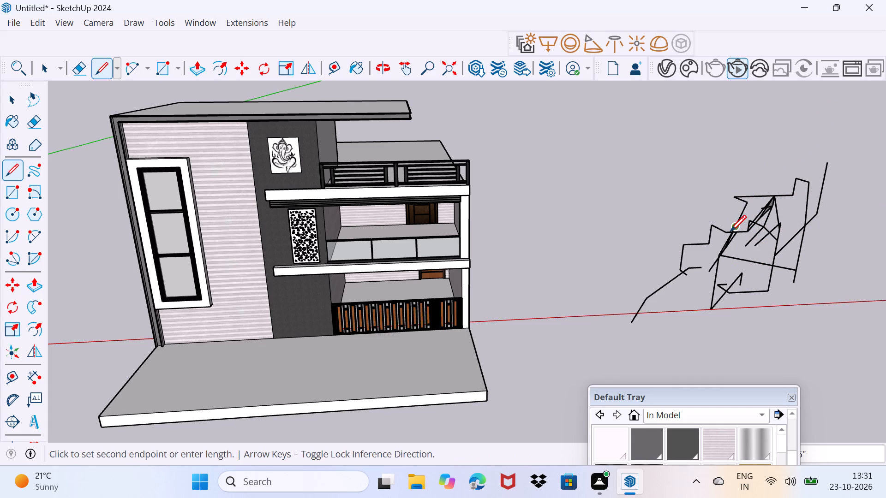
pyautogui.click(730, 231)
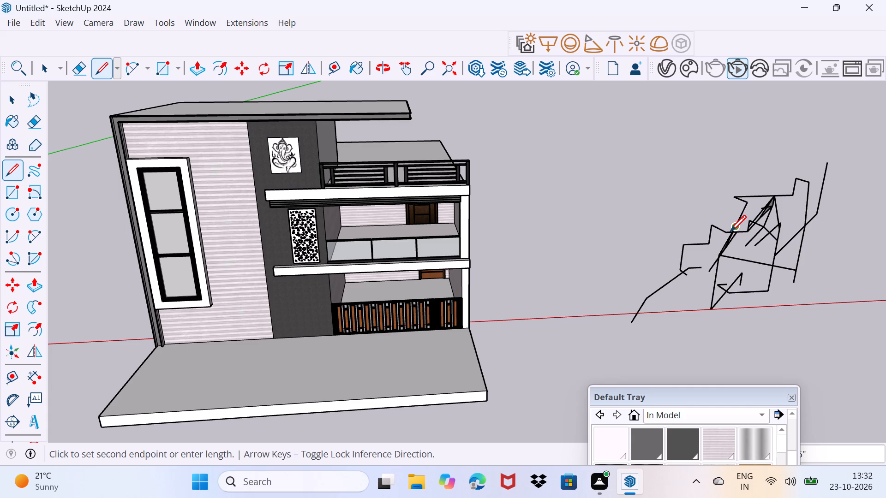
pyautogui.click(730, 231)
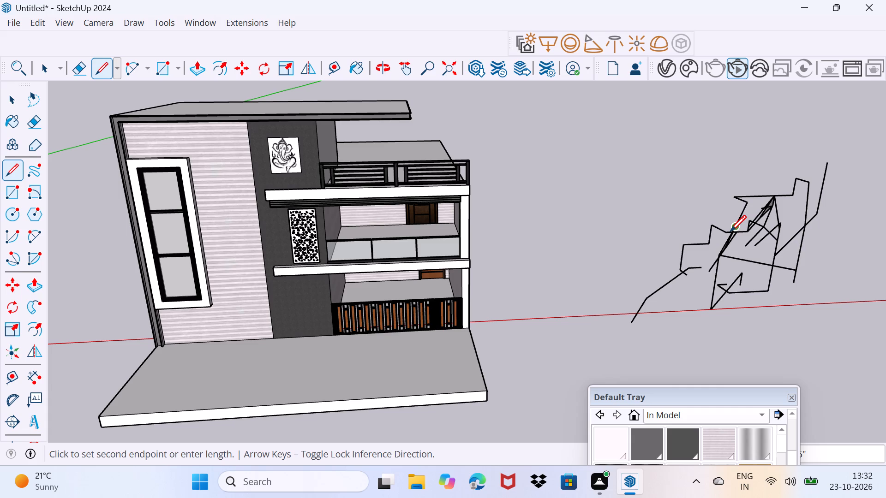
pyautogui.click(731, 231)
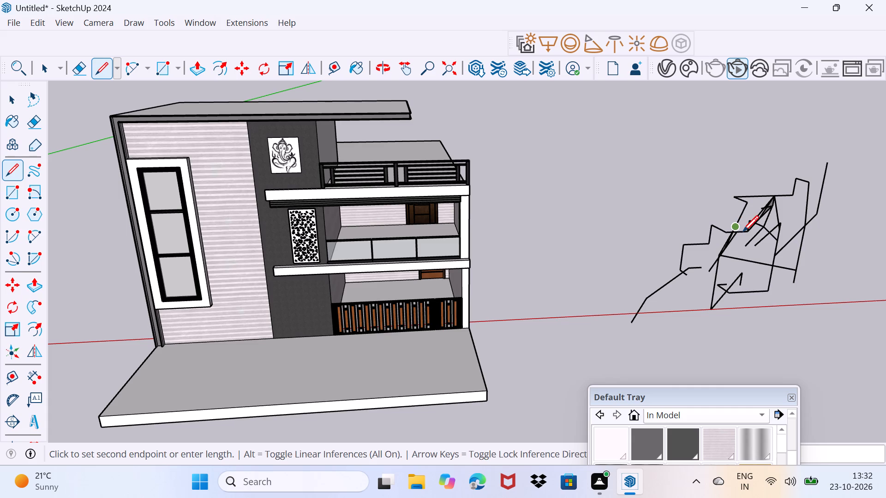
pyautogui.click(743, 231)
pyautogui.click(741, 260)
pyautogui.click(747, 255)
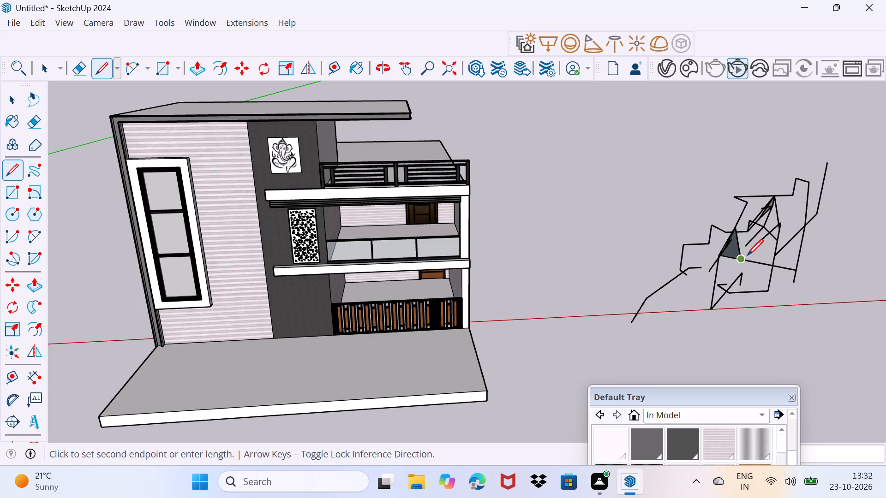
# Continue from the triangle's far lower corner up to the nearby loose diagonal's lower end, and on toward the lines below the notch.
pyautogui.click(747, 255)
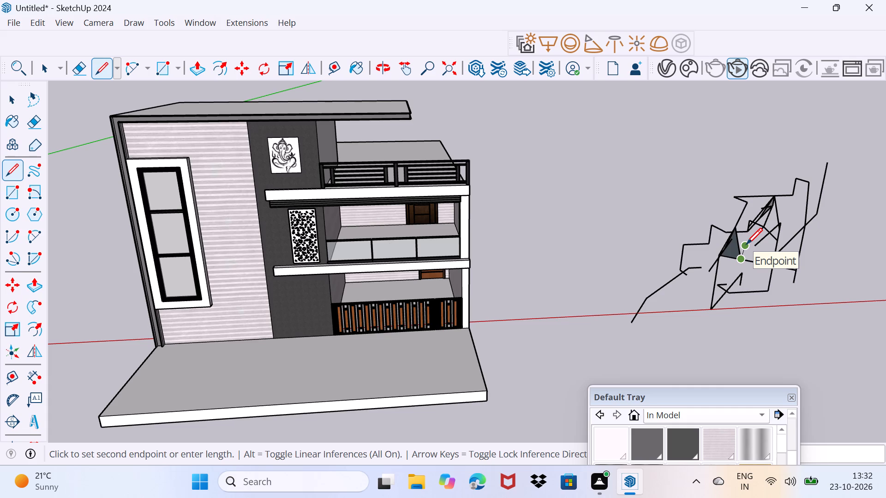
pyautogui.click(750, 240)
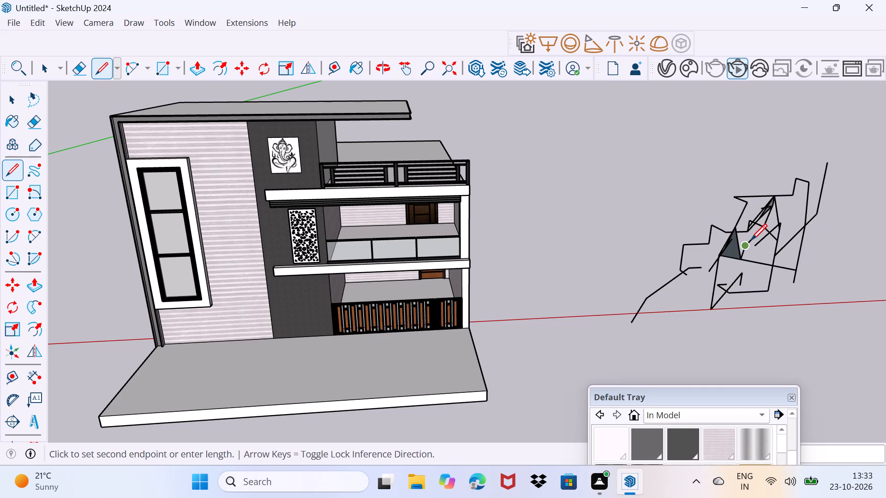
pyautogui.click(765, 232)
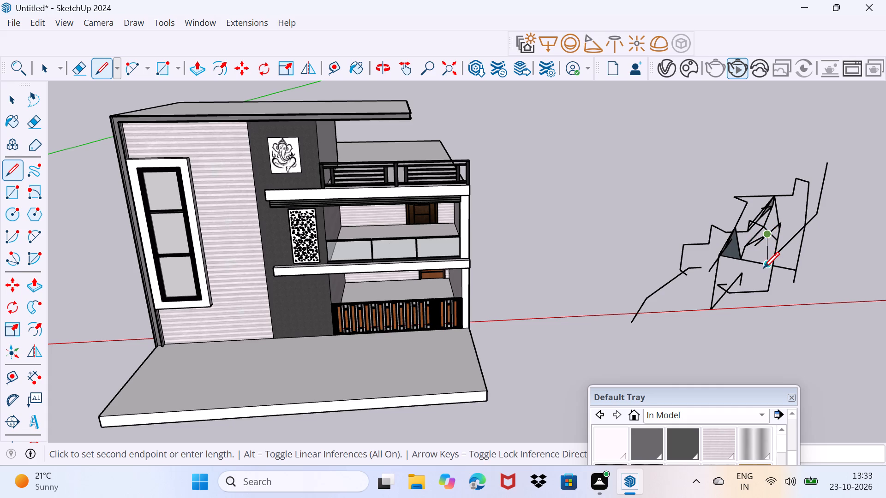
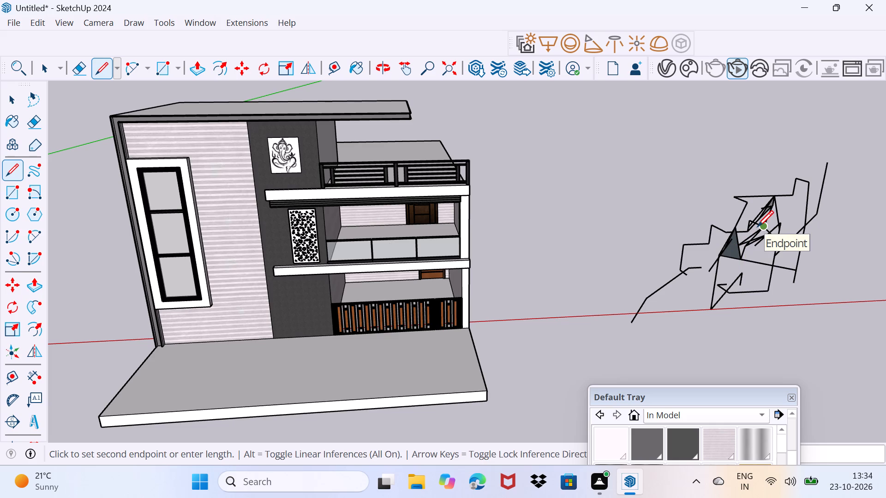
# Continue the chain with a short segment to the corner below the notch, and a long diagonal down just beyond the outline's far lower end.
pyautogui.click(748, 212)
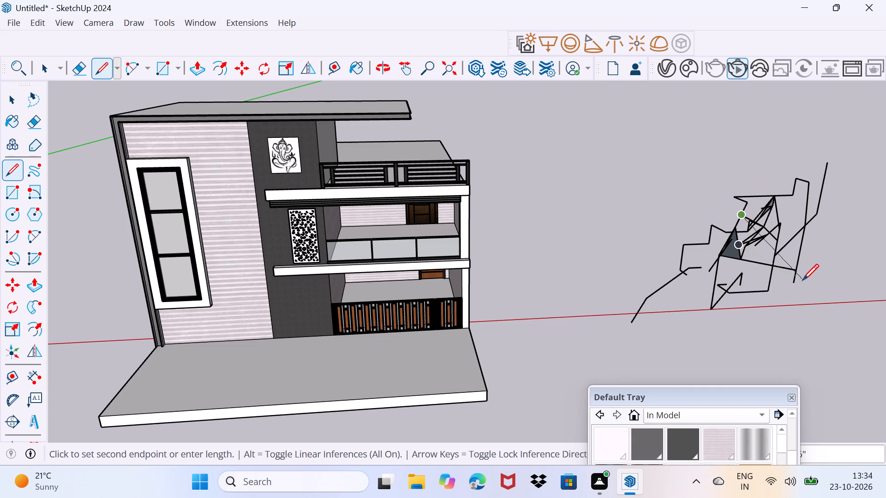
pyautogui.click(801, 281)
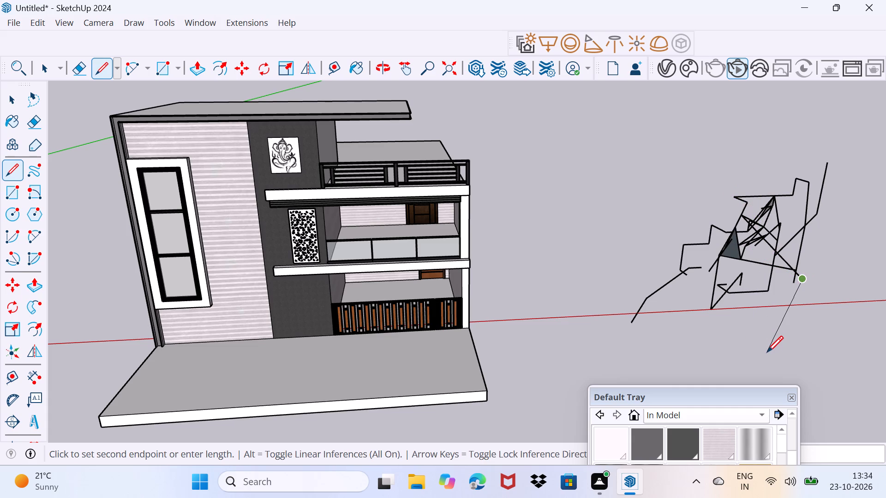
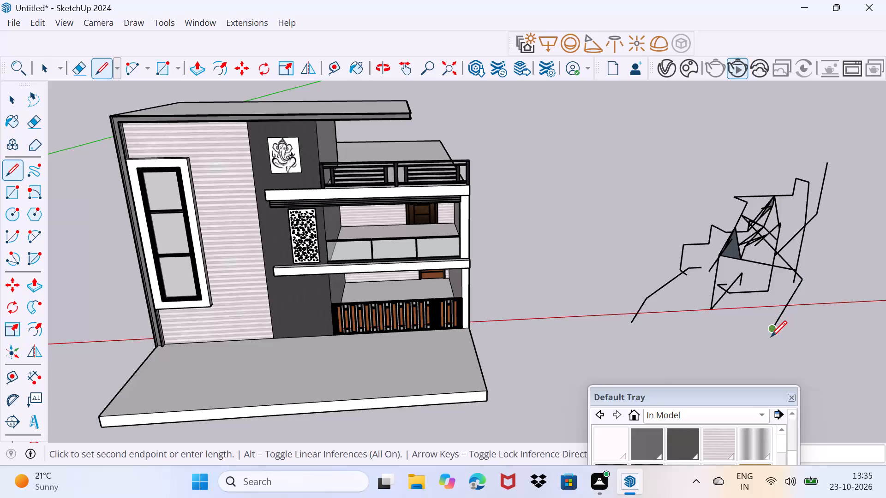
# Extend the line chain beside the house with a short, steep segment down from the lower end of the long diagonal.
pyautogui.click(768, 343)
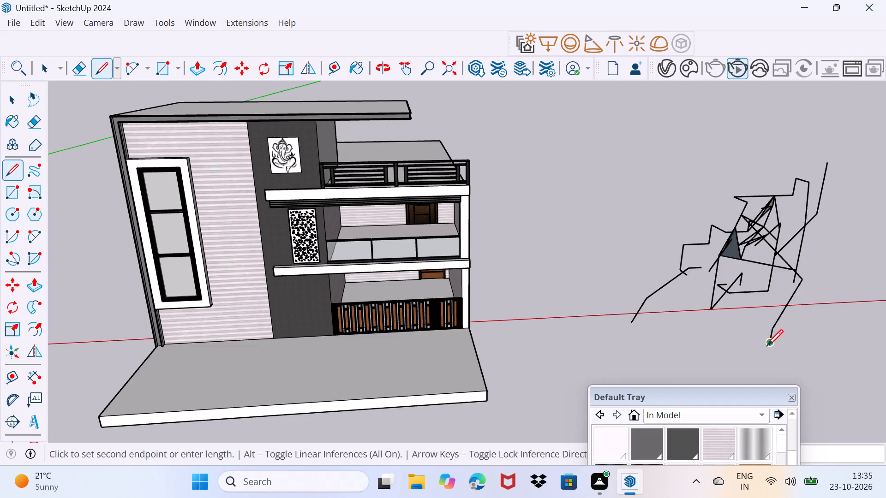
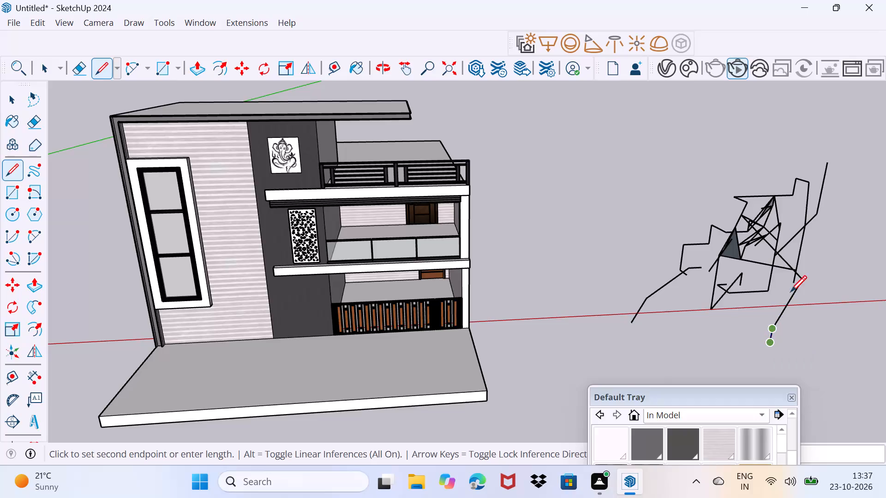
# Run the line chain beside the house from its lowest tip back up along the long diagonal to the crossing lines.
pyautogui.click(793, 286)
pyautogui.click(790, 267)
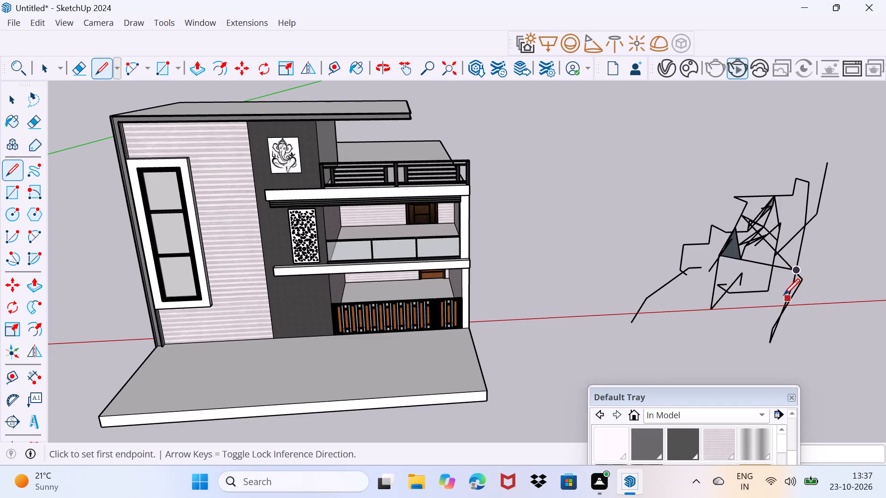
# Draw connected segments from the lower leg near the red axis to the neighbouring lower corner and up into the tangled lines.
pyautogui.click(781, 316)
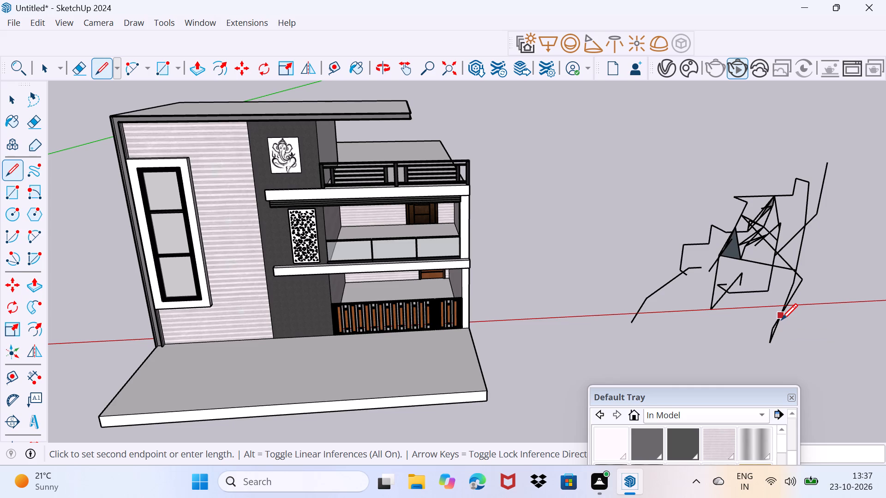
pyautogui.click(781, 320)
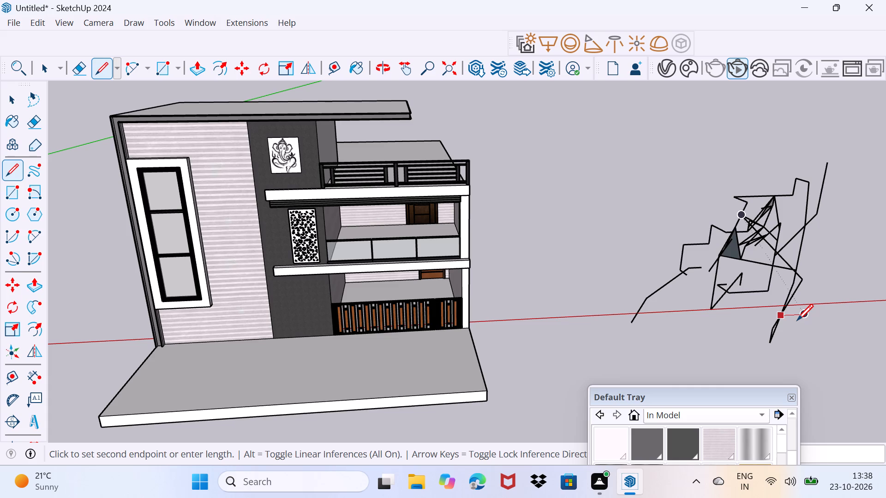
pyautogui.click(790, 317)
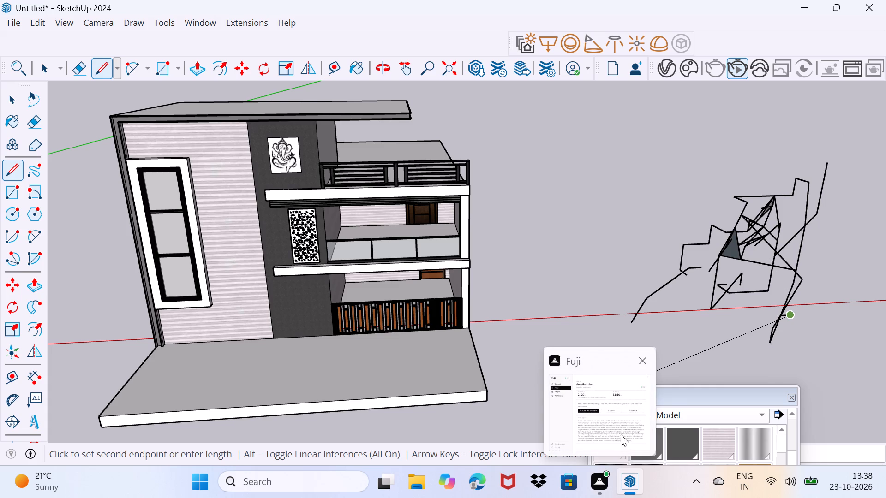
pyautogui.click(772, 283)
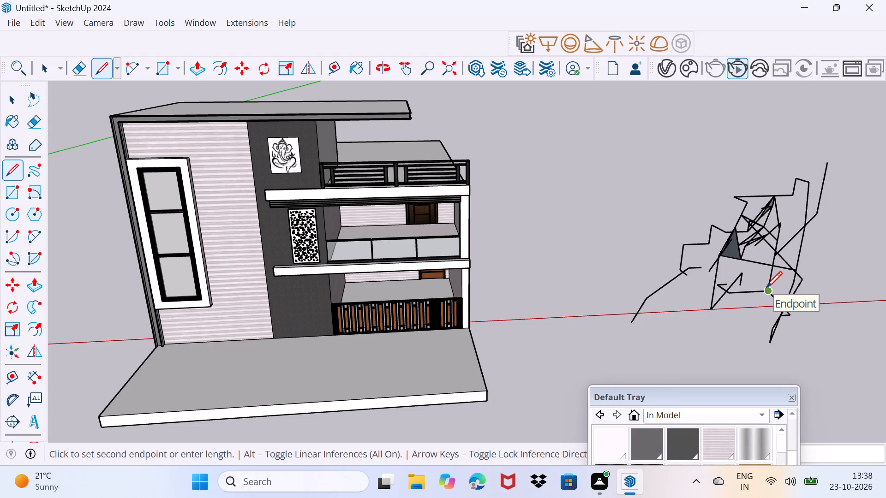
pyautogui.click(766, 287)
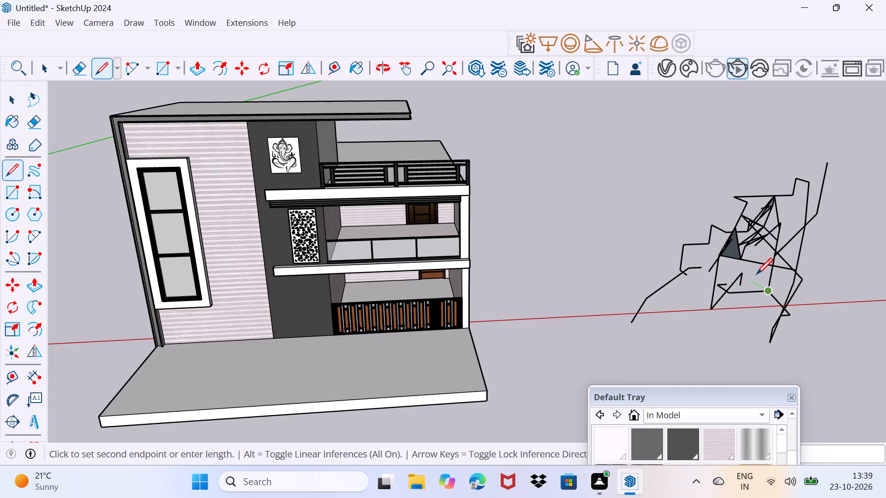
pyautogui.click(773, 249)
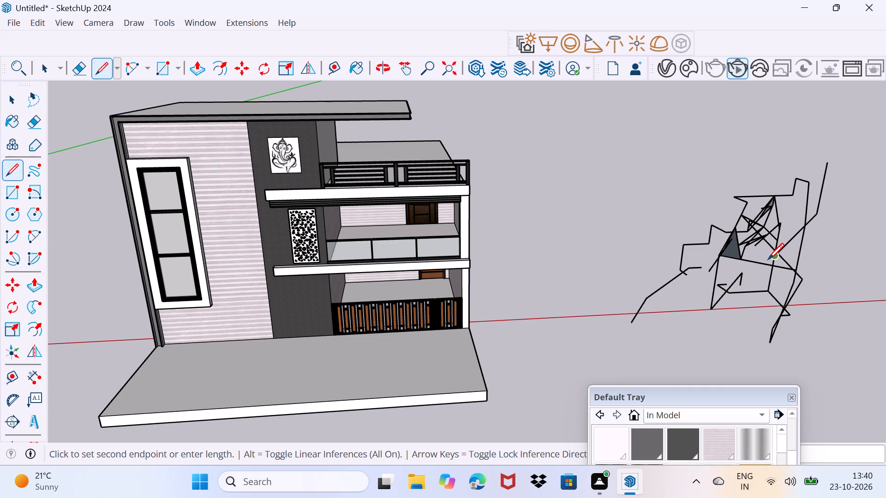
pyautogui.click(766, 255)
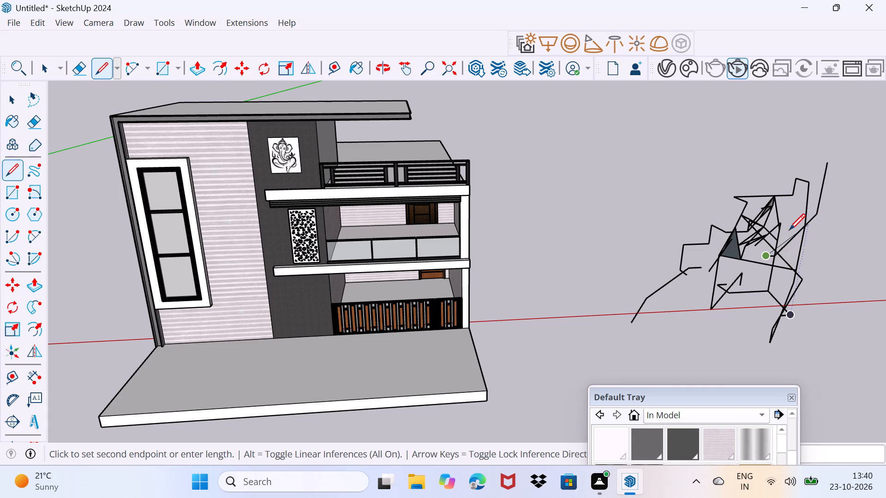
# Draw zigzag segments from the middle of the tangle out to the steep outer edge and back to the upper lines.
pyautogui.click(786, 231)
pyautogui.click(818, 197)
pyautogui.click(765, 245)
pyautogui.click(752, 225)
pyautogui.click(774, 215)
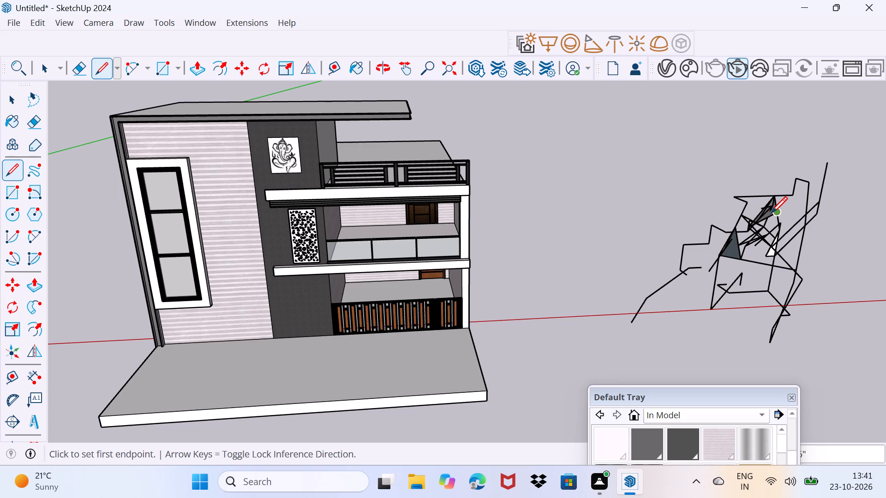
# Draw a long diagonal from above the tangle down toward the house, returning in connected segments to below the dark triangle.
pyautogui.click(781, 168)
pyautogui.click(596, 279)
pyautogui.click(677, 254)
pyautogui.click(708, 243)
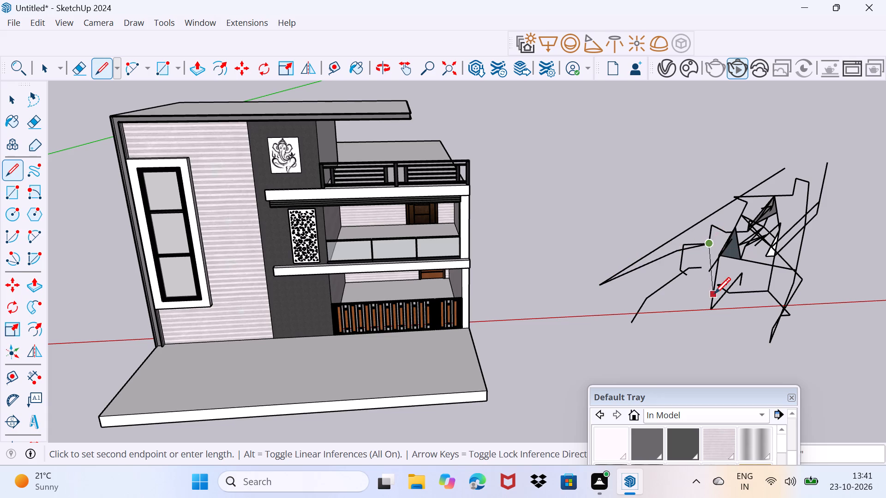
pyautogui.click(714, 293)
pyautogui.click(747, 258)
# Draw back-and-forth diagonals between the dark triangle's base and the steep outer edge of the line work.
pyautogui.click(751, 264)
pyautogui.click(813, 216)
pyautogui.click(792, 267)
pyautogui.click(809, 246)
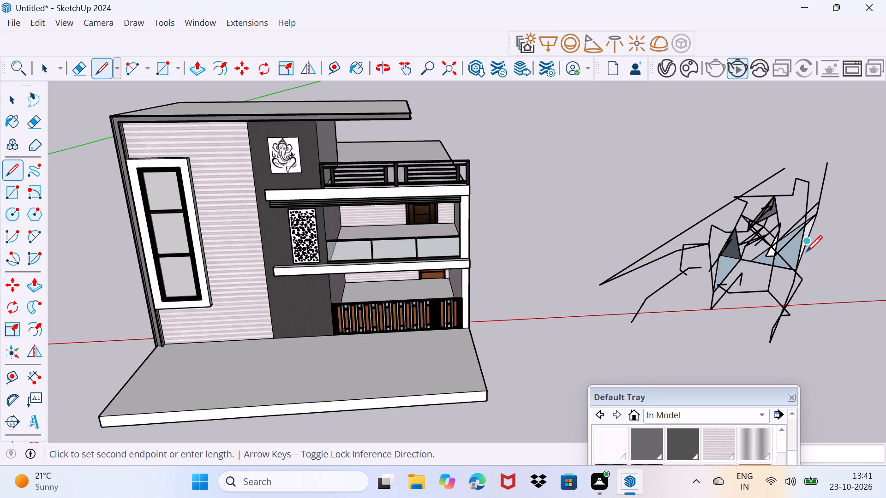
pyautogui.moveTo(753, 300); pyautogui.dragTo(758, 296)
pyautogui.click(797, 247)
pyautogui.click(789, 258)
pyautogui.click(812, 216)
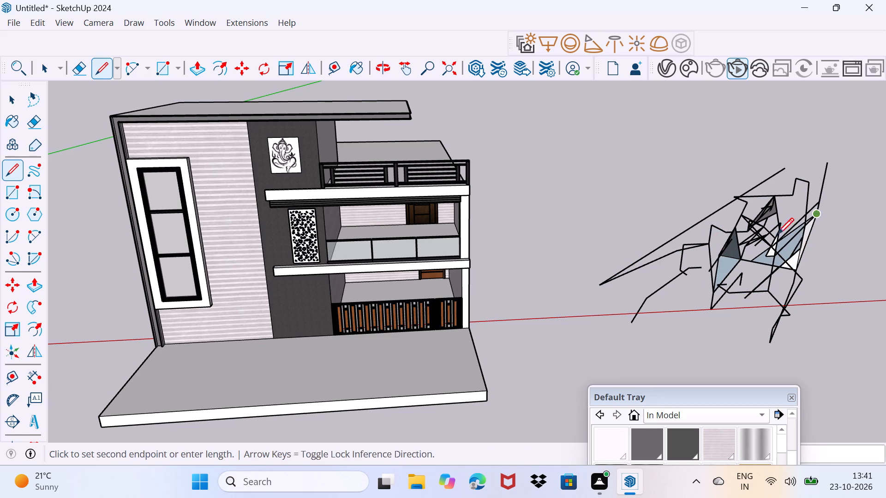
pyautogui.moveTo(720, 263); pyautogui.dragTo(724, 263)
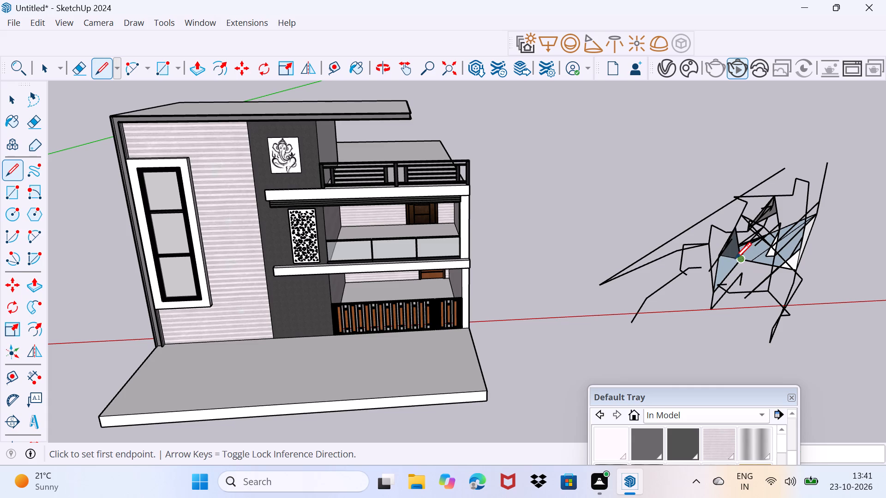
# Add short zigzag segments beside the base of the dark triangle in the middle of the line work.
pyautogui.click(735, 259)
pyautogui.click(747, 243)
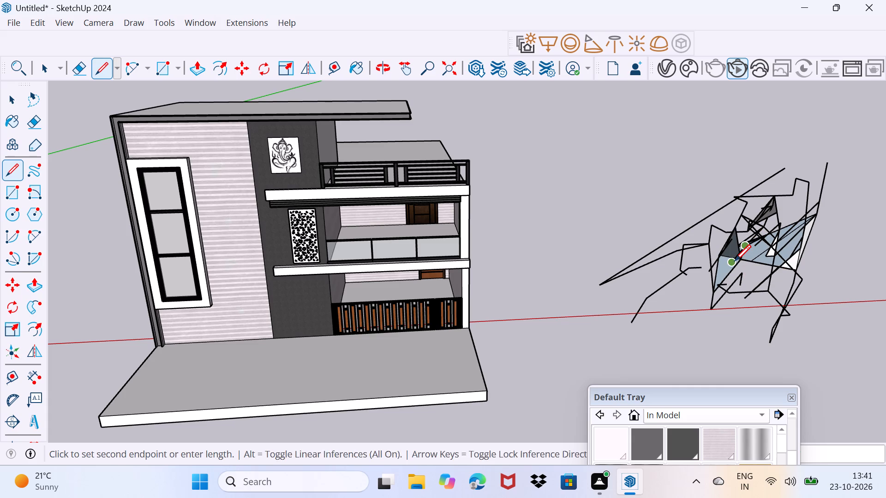
pyautogui.click(735, 261)
pyautogui.click(753, 243)
pyautogui.click(746, 258)
pyautogui.click(769, 234)
pyautogui.doubleClick(751, 267)
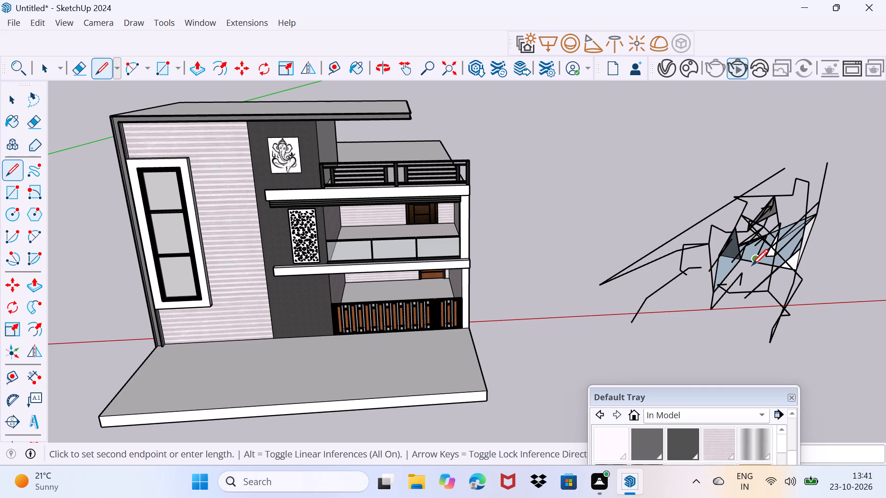
pyautogui.click(752, 265)
pyautogui.click(753, 261)
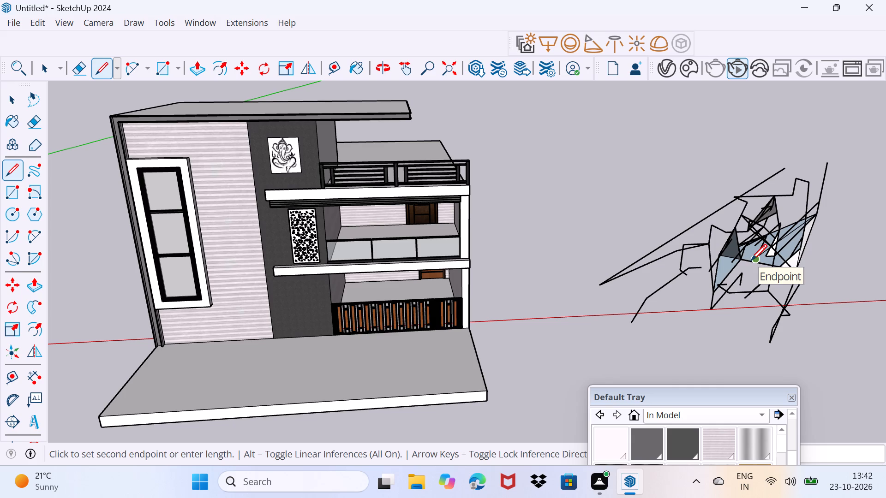
# Draw connected segments from beside the dark triangle up past its tip to a peak above the upper tangled lines.
pyautogui.click(752, 256)
pyautogui.click(771, 226)
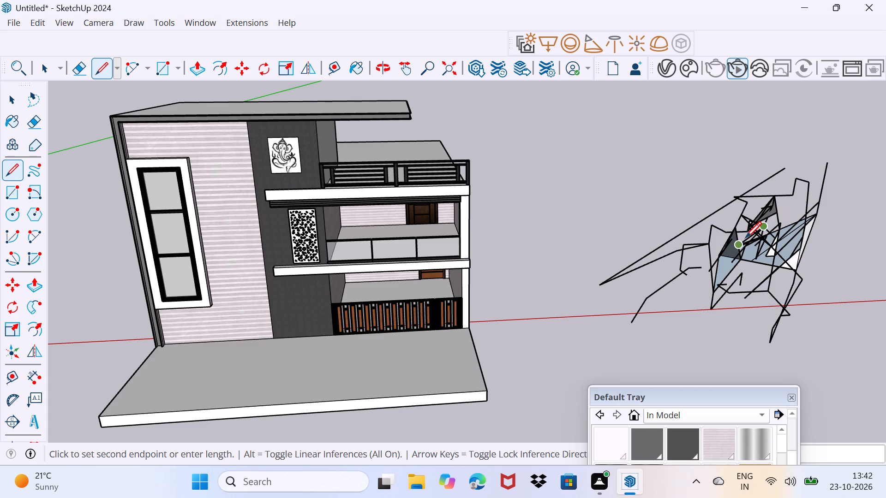
pyautogui.click(742, 231)
pyautogui.click(788, 183)
pyautogui.click(785, 199)
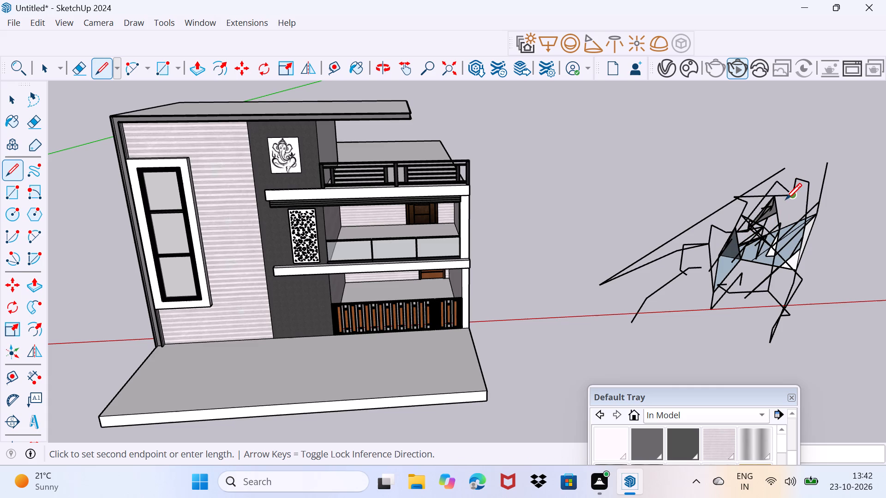
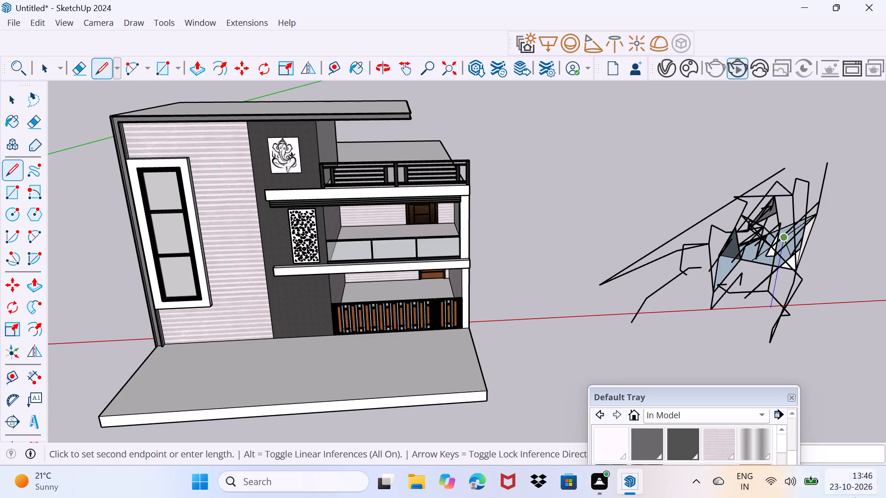
# Draw connected segments from the middle of the tangle down past the red axis and back, adding short zigzags along its outer edge.
pyautogui.click(805, 330)
pyautogui.click(805, 338)
pyautogui.click(827, 305)
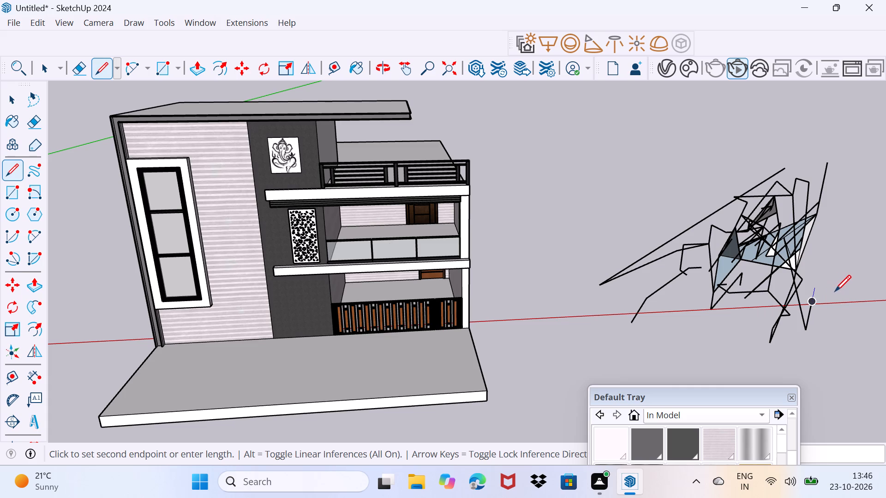
pyautogui.click(782, 235)
pyautogui.click(789, 252)
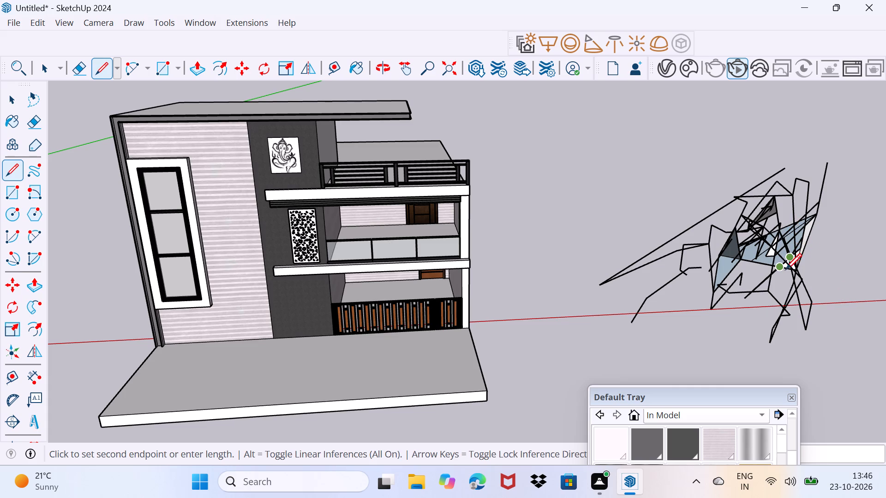
pyautogui.click(785, 274)
pyautogui.click(790, 265)
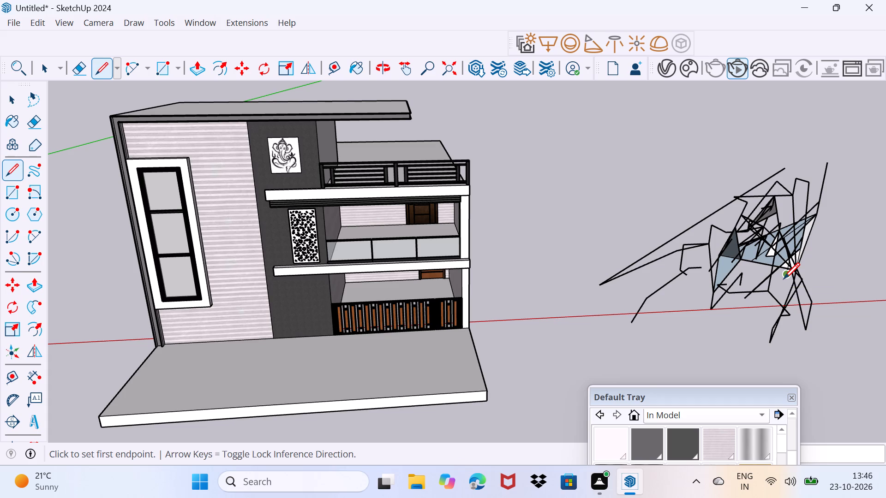
pyautogui.click(784, 282)
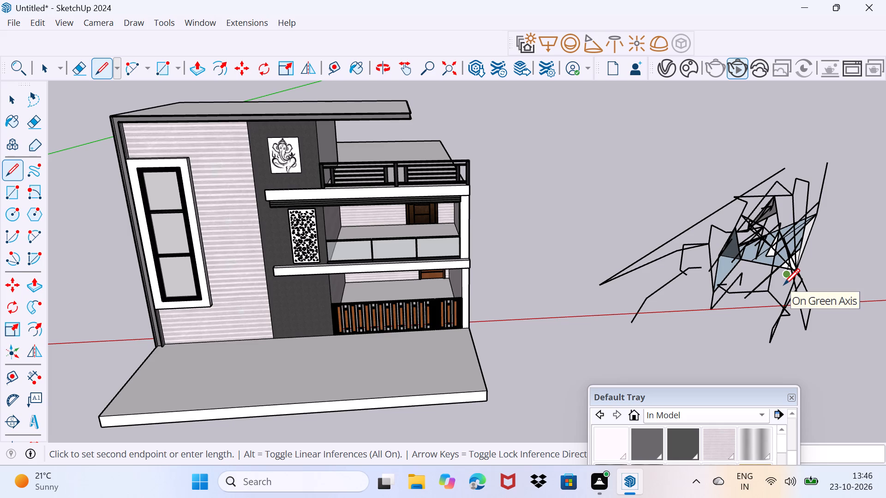
pyautogui.click(783, 286)
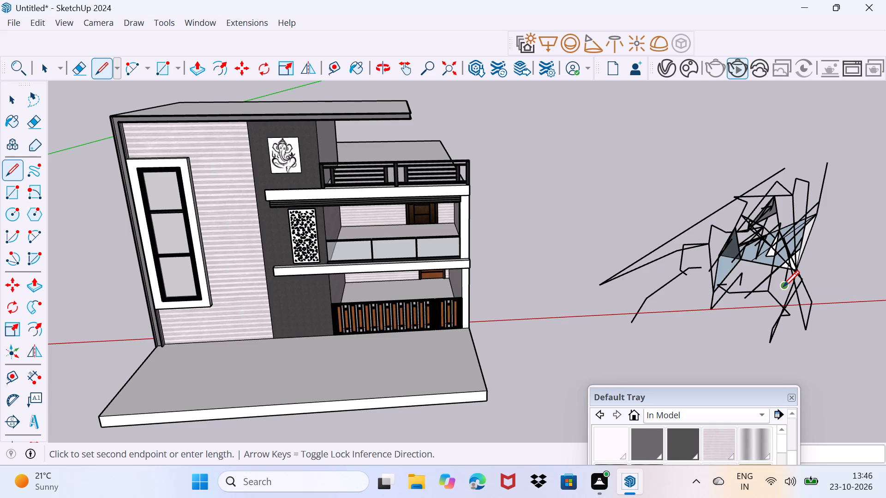
# Draw segments from the outer edge to the line work's base, continuing as diagonals back and forth between the base and middle.
pyautogui.click(785, 286)
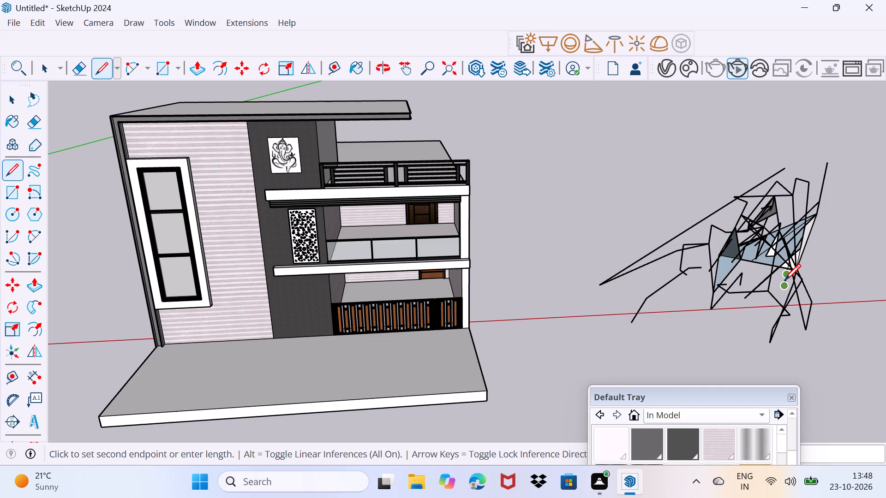
pyautogui.click(778, 431)
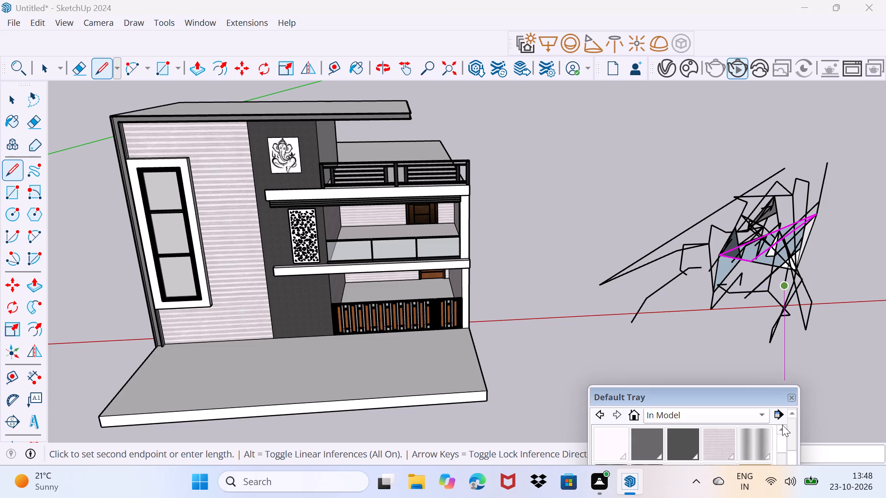
pyautogui.click(782, 430)
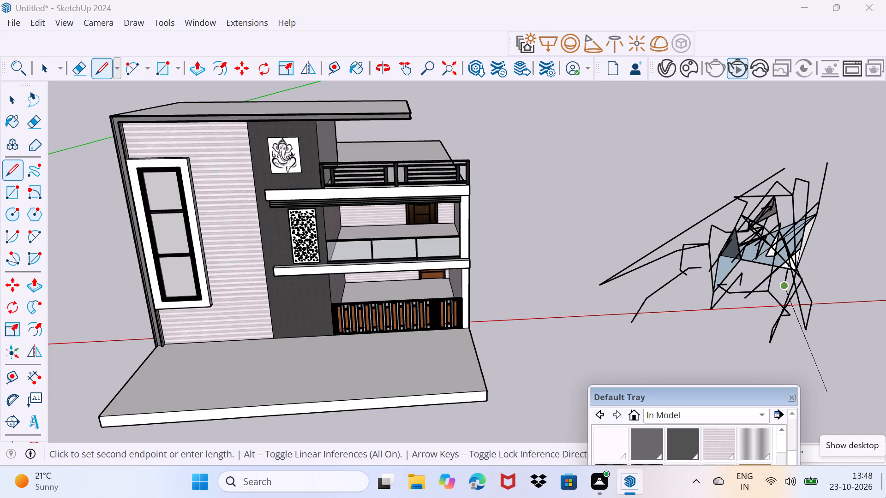
pyautogui.click(767, 289)
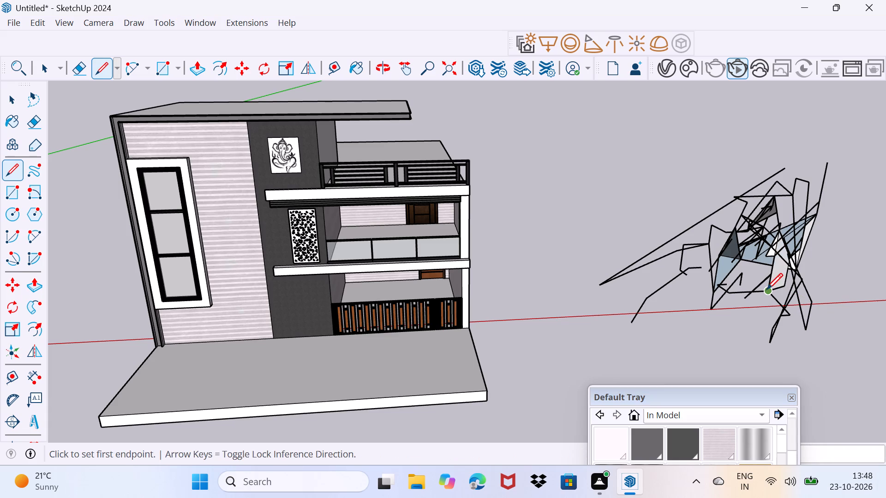
pyautogui.click(735, 293)
pyautogui.click(776, 252)
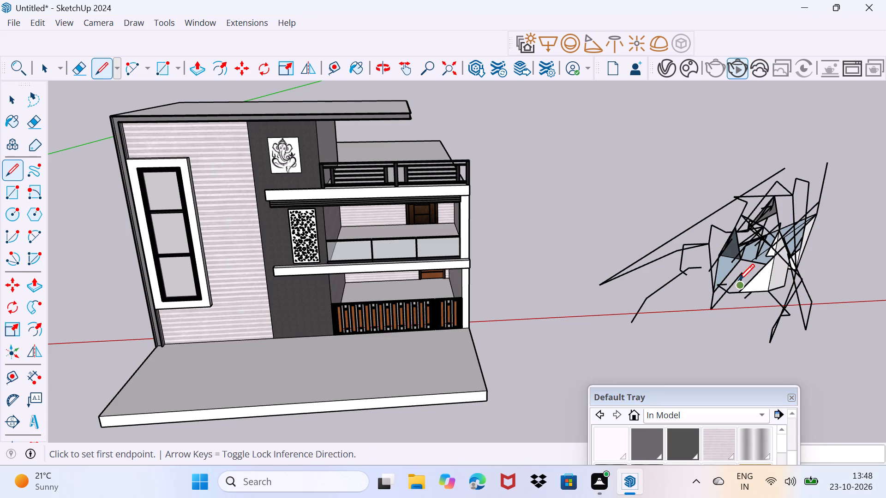
pyautogui.click(724, 295)
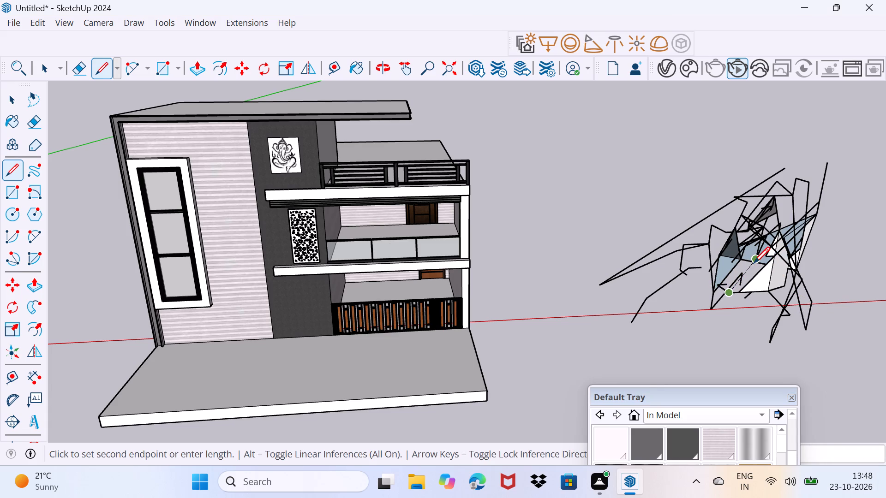
pyautogui.click(754, 263)
pyautogui.click(730, 273)
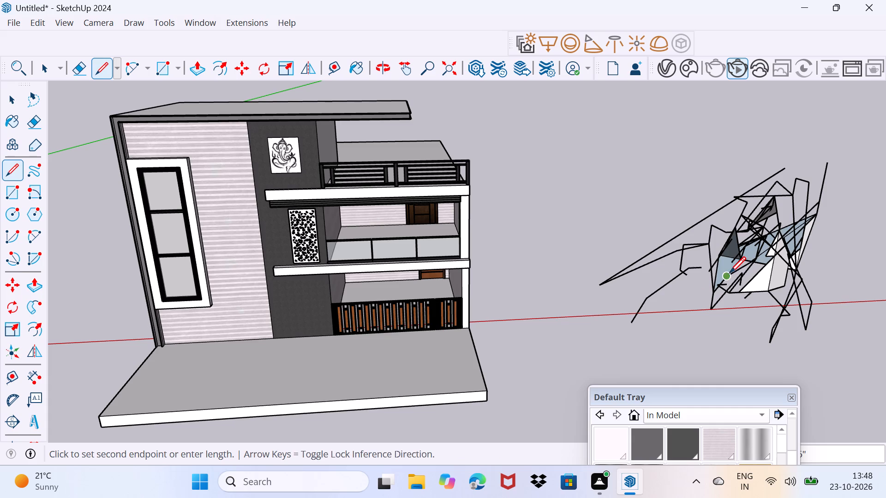
# Delete the clustered short edges across the upper middle of the loose line work beside the house.
pyautogui.scroll(3, 728, 286)
pyautogui.moveTo(751, 273); pyautogui.dragTo(725, 279, button='middle')
pyautogui.scroll(-7, 725, 279)
pyautogui.moveTo(665, 315); pyautogui.dragTo(717, 314, button='middle')
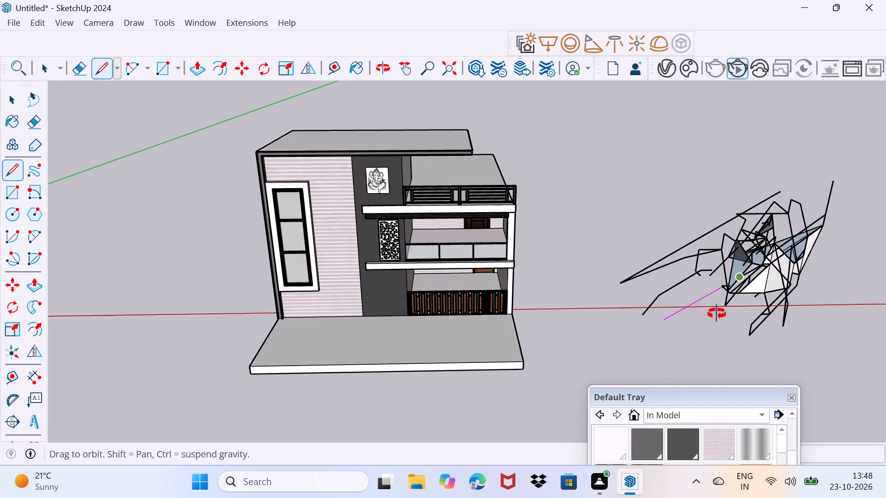
pyautogui.moveTo(717, 314); pyautogui.dragTo(727, 293, button='middle')
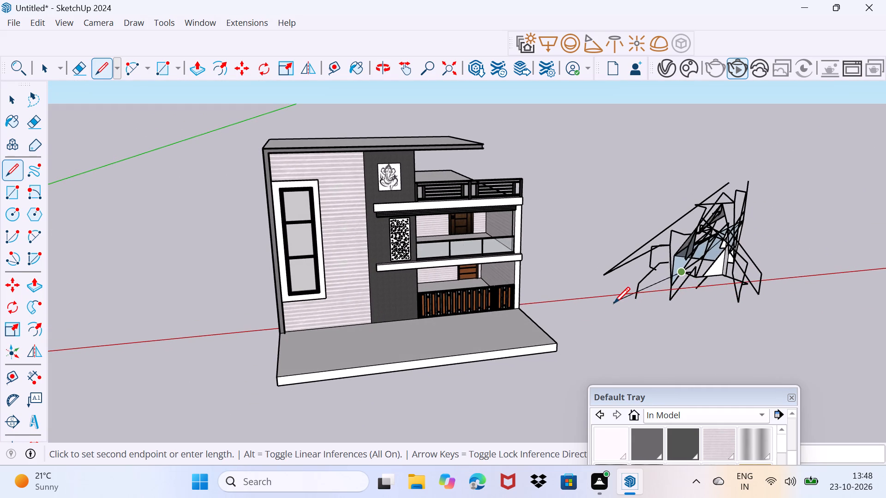
pyautogui.write('b')
pyautogui.press('space')
pyautogui.scroll(1, 625, 276)
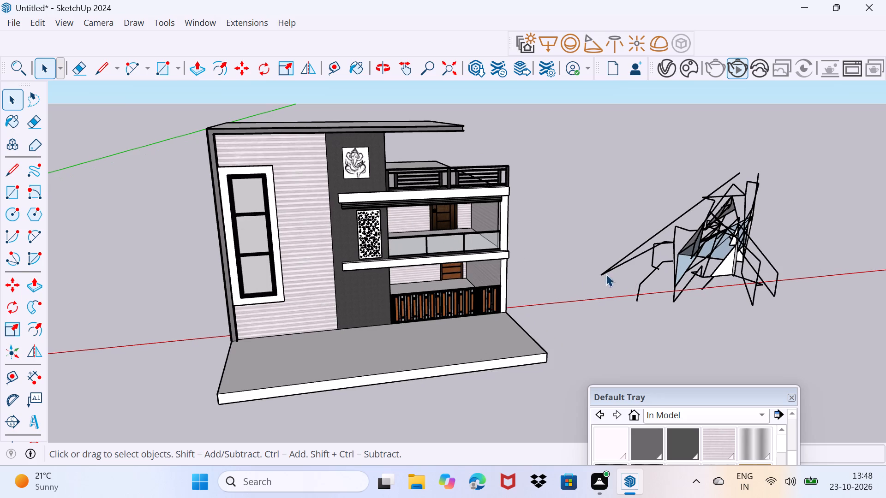
pyautogui.moveTo(569, 248); pyautogui.dragTo(819, 194)
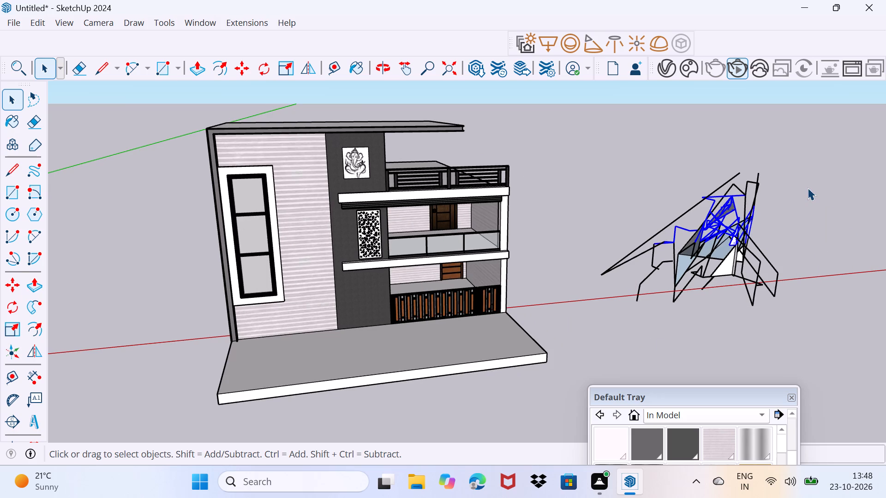
pyautogui.press('Delete')
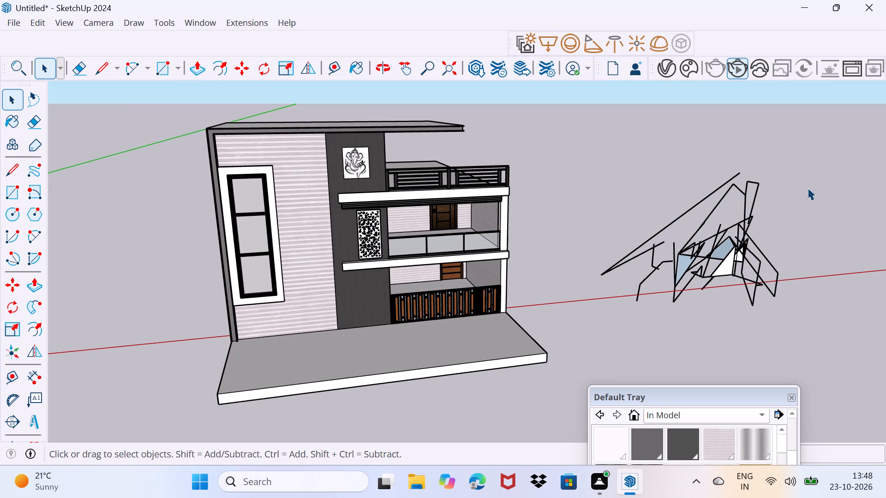
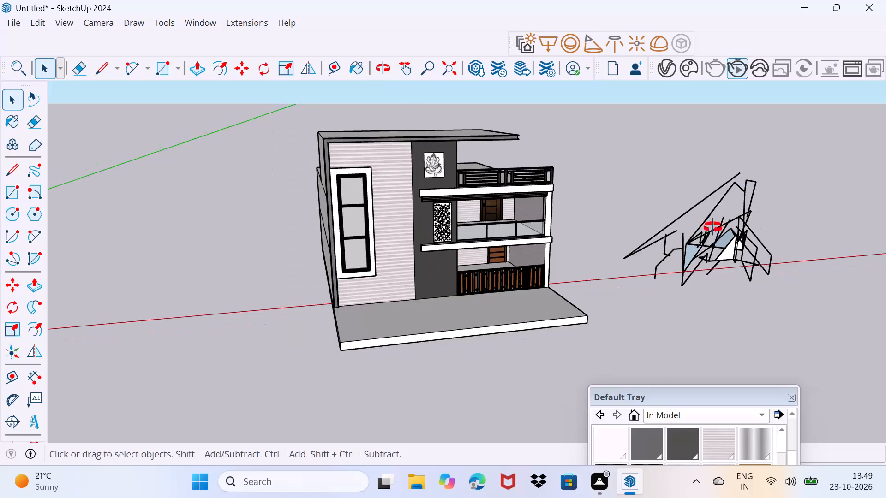
# Delete all the remaining loose line work beside the house, including the long diagonal and the zigzag peak.
pyautogui.scroll(-5, 656, 225)
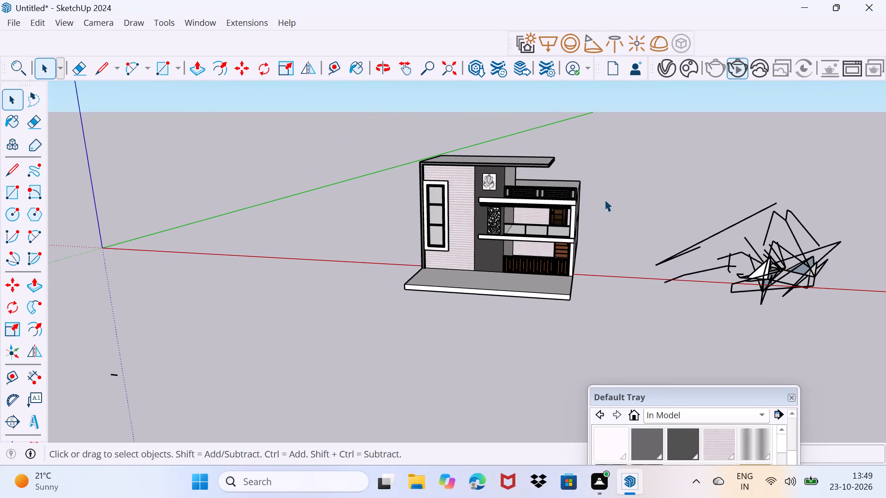
pyautogui.moveTo(641, 216); pyautogui.dragTo(777, 320)
pyautogui.moveTo(777, 320); pyautogui.dragTo(845, 323)
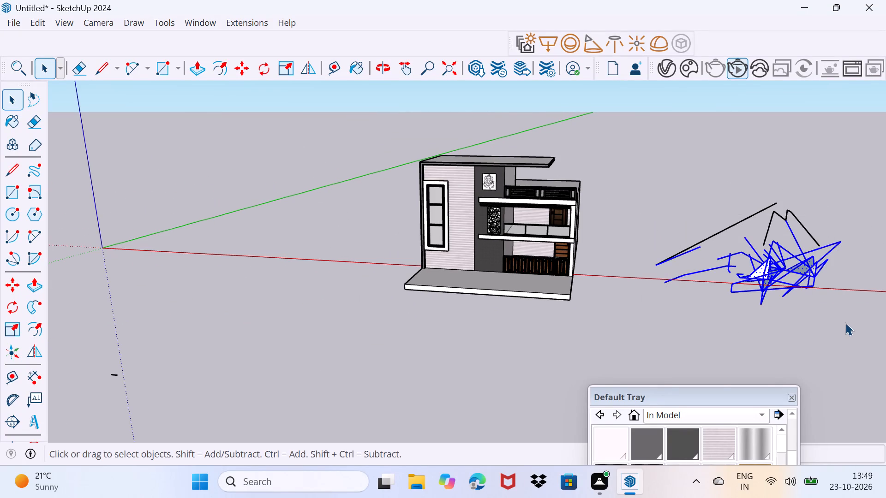
pyautogui.press('Delete')
pyautogui.press('Delete')
pyautogui.press('Delete')
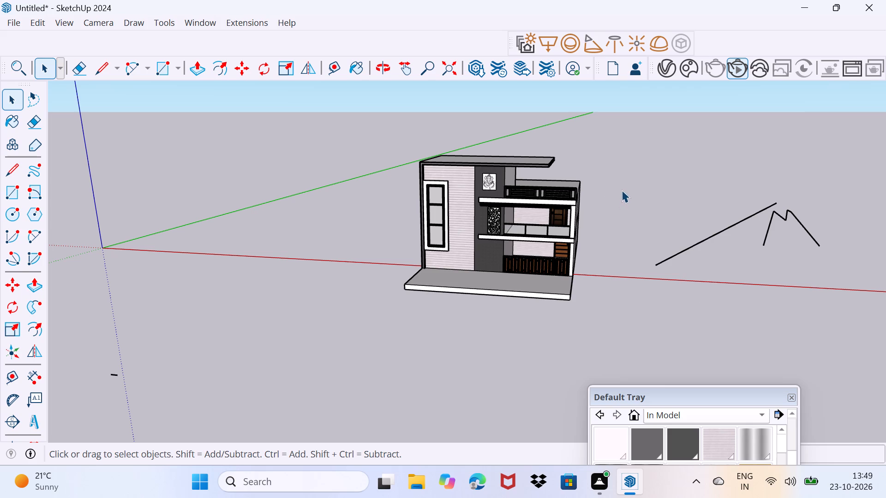
pyautogui.moveTo(608, 202); pyautogui.dragTo(826, 273)
pyautogui.moveTo(826, 273); pyautogui.dragTo(843, 282)
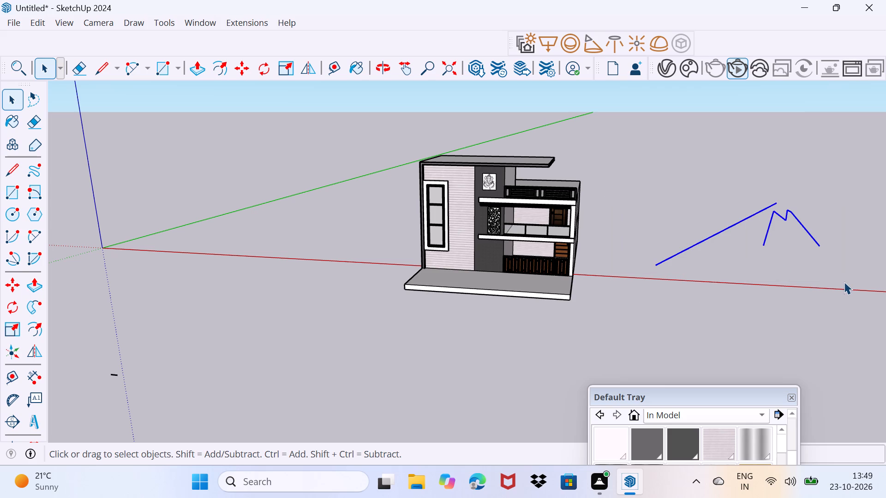
pyautogui.press('Delete')
# Copy the long side edge of the flat roof a short distance inward along the red axis.
pyautogui.moveTo(787, 279); pyautogui.dragTo(649, 331, button='middle')
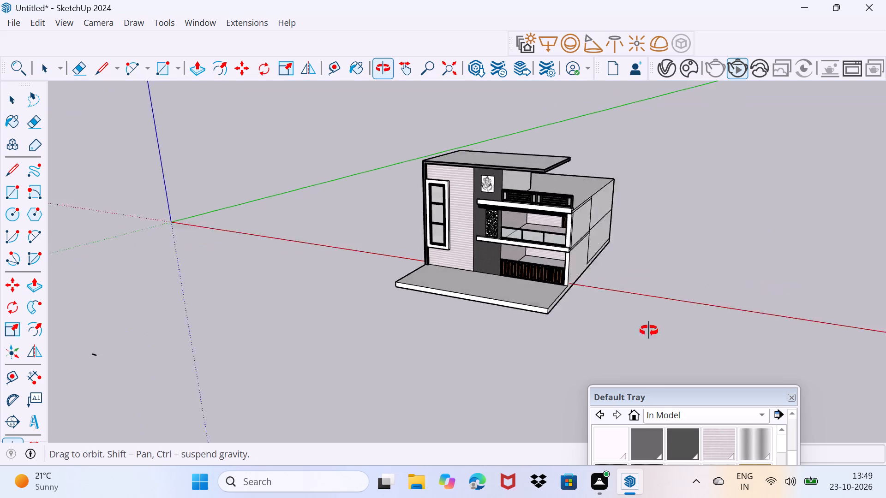
pyautogui.moveTo(649, 331); pyautogui.dragTo(248, 397, button='middle')
pyautogui.scroll(3, 442, 410)
pyautogui.moveTo(504, 397); pyautogui.dragTo(444, 385, button='middle')
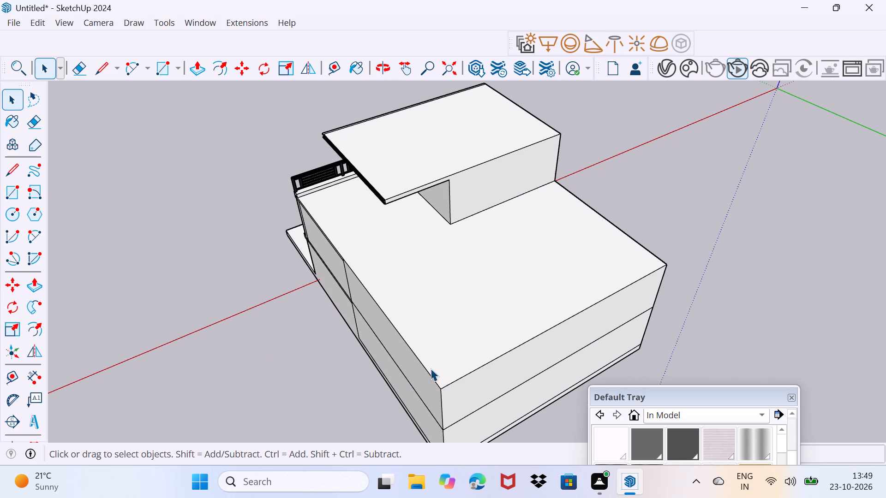
pyautogui.click(430, 369)
pyautogui.moveTo(427, 369); pyautogui.dragTo(443, 353)
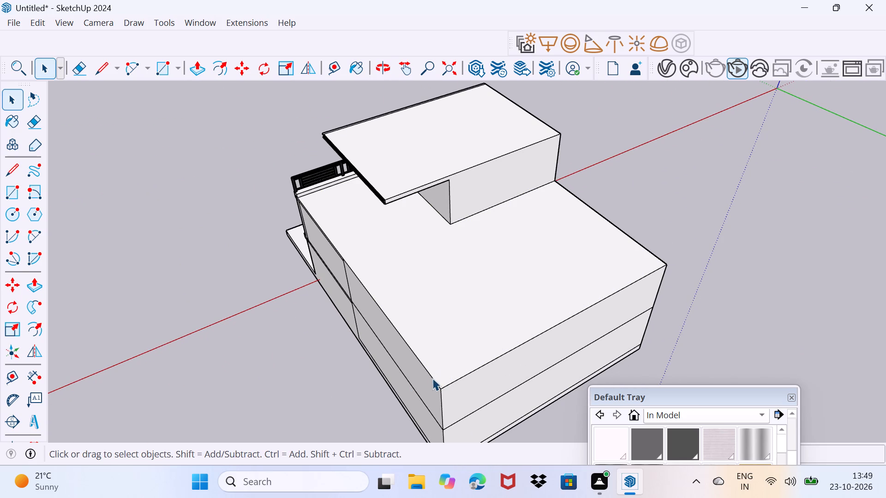
pyautogui.click(432, 379)
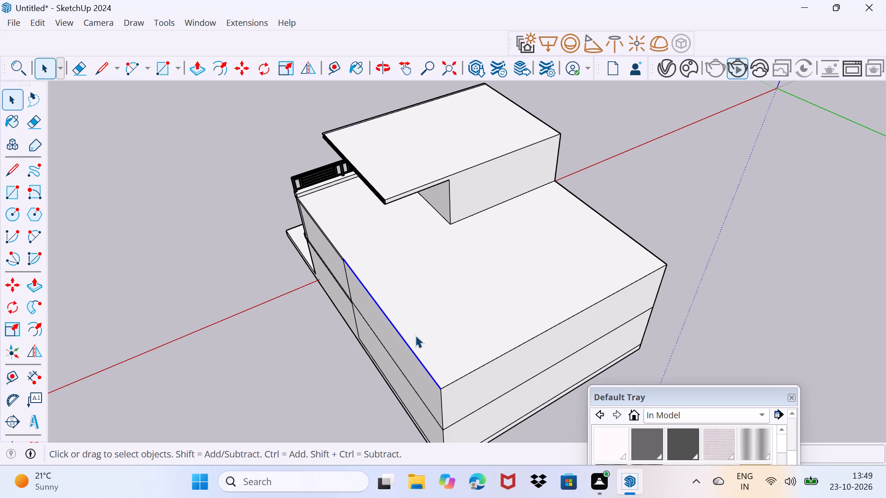
pyautogui.press('m')
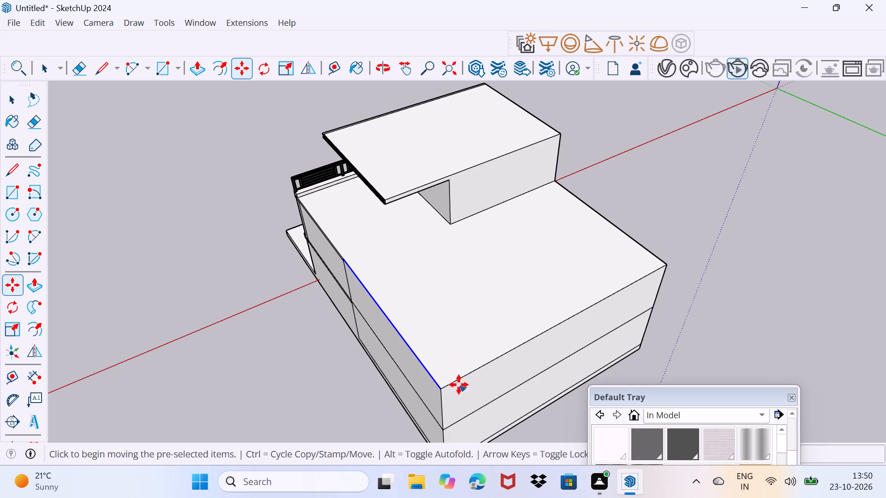
pyautogui.click(442, 393)
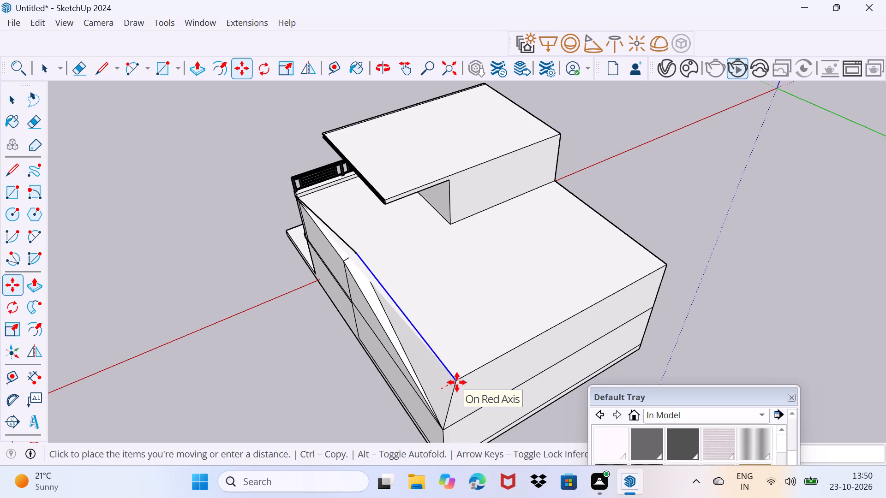
pyautogui.scroll(2, 442, 385)
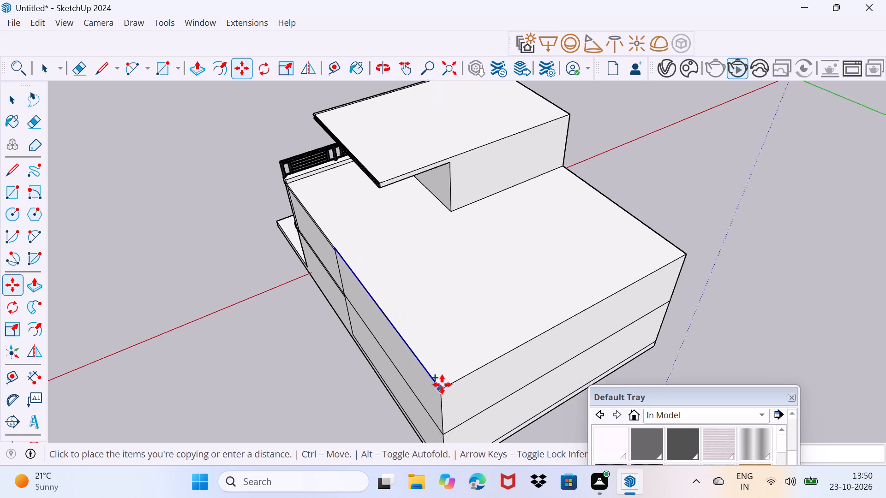
pyautogui.scroll(5, 442, 385)
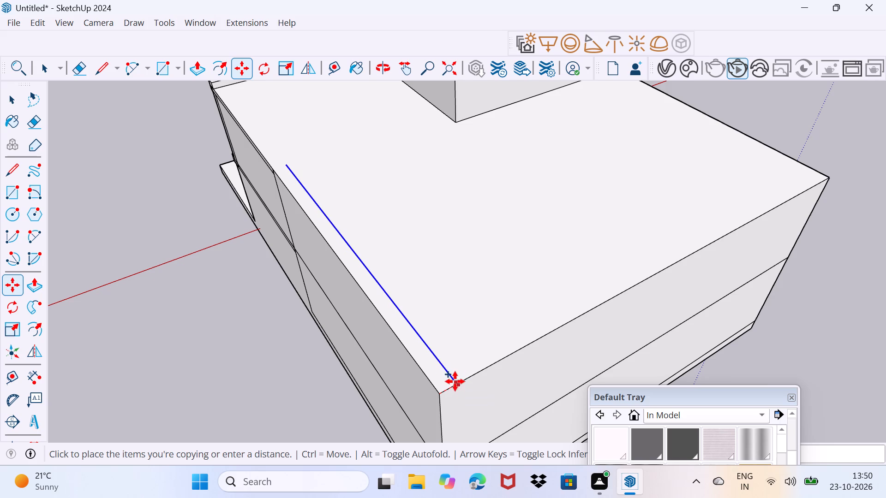
pyautogui.click(454, 381)
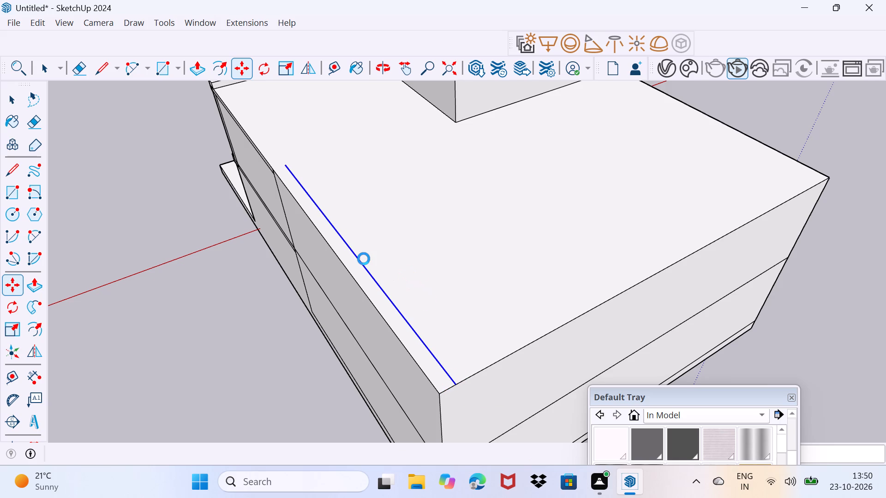
# Draw a line from the copied edge's front end, parallel to the roof side, nearly to the front railing ledge.
pyautogui.press('l')
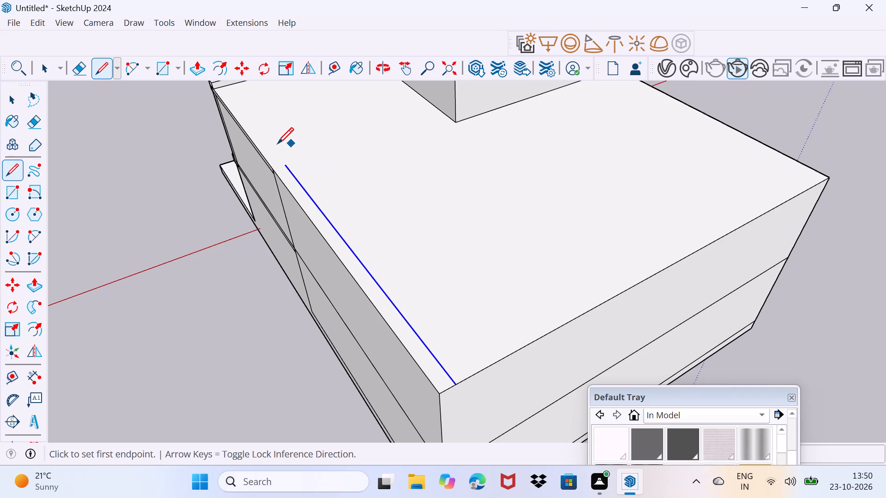
pyautogui.keyDown('shift'); pyautogui.moveTo(277, 143); pyautogui.dragTo(305, 213, button='middle'); pyautogui.keyUp('shift')
pyautogui.click(317, 243)
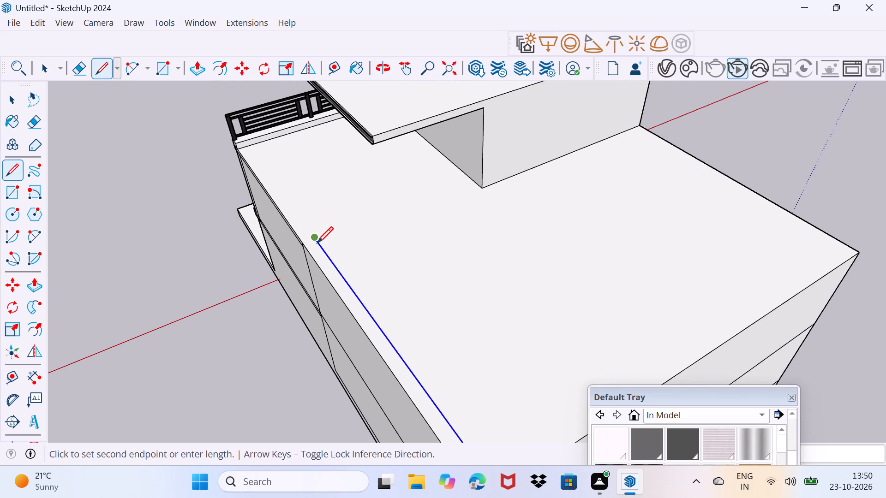
pyautogui.click(253, 147)
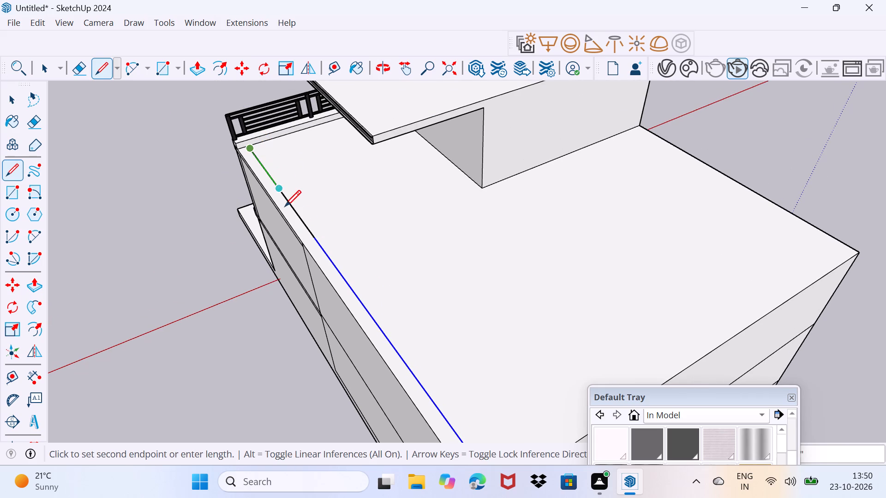
pyautogui.press('space')
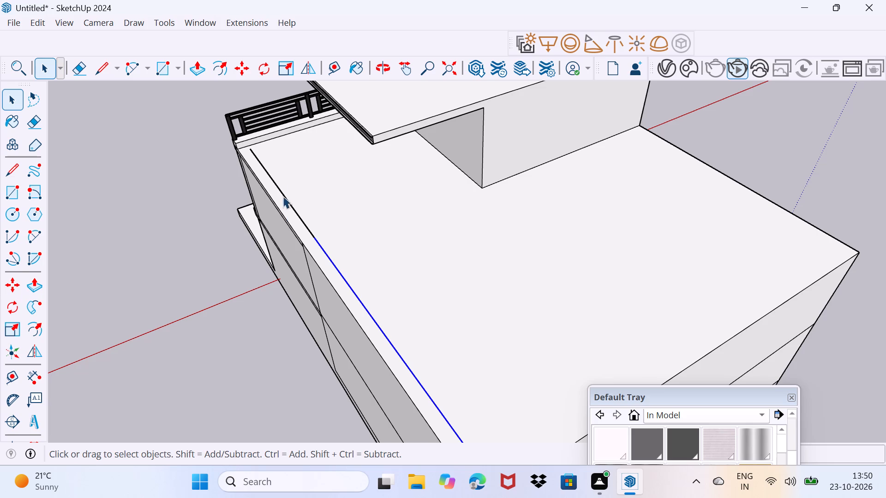
# Draw a short line from the inner line's front end to the railing ledge, closing a narrow strip along the roof side.
pyautogui.scroll(1, 233, 101)
pyautogui.scroll(15, 250, 176)
pyautogui.moveTo(255, 155); pyautogui.dragTo(291, 189, button='middle')
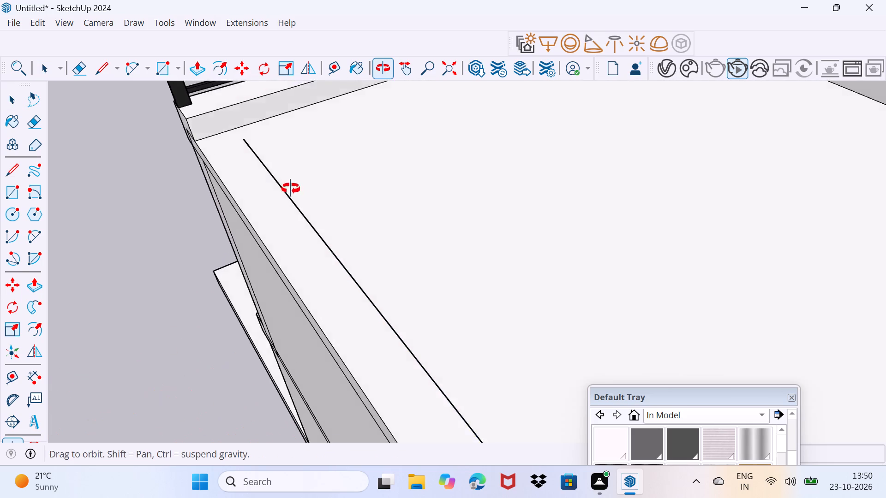
pyautogui.moveTo(291, 189); pyautogui.dragTo(555, 142, button='middle')
pyautogui.scroll(1, 467, 232)
pyautogui.moveTo(435, 231); pyautogui.dragTo(478, 136, button='middle')
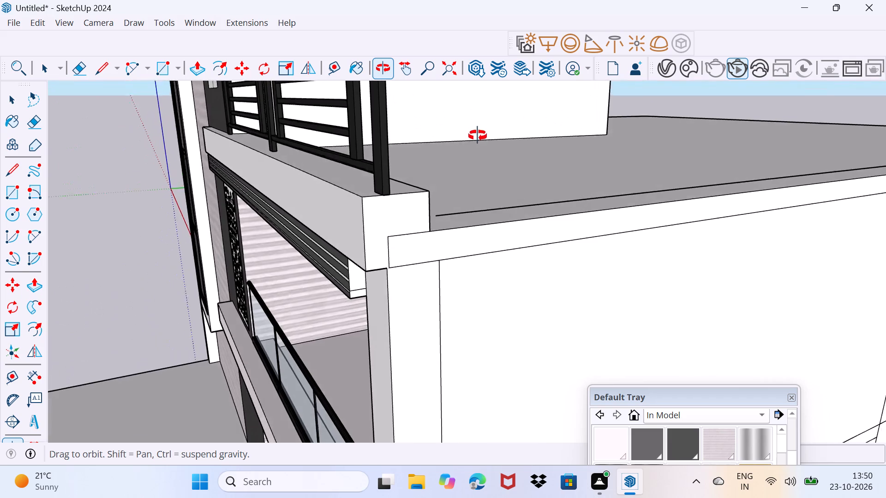
pyautogui.moveTo(478, 136); pyautogui.dragTo(368, 242, button='middle')
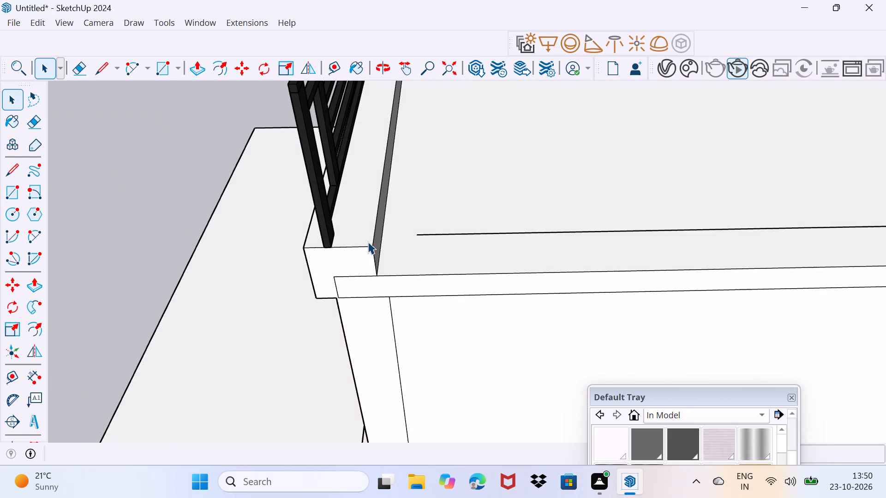
pyautogui.press('l')
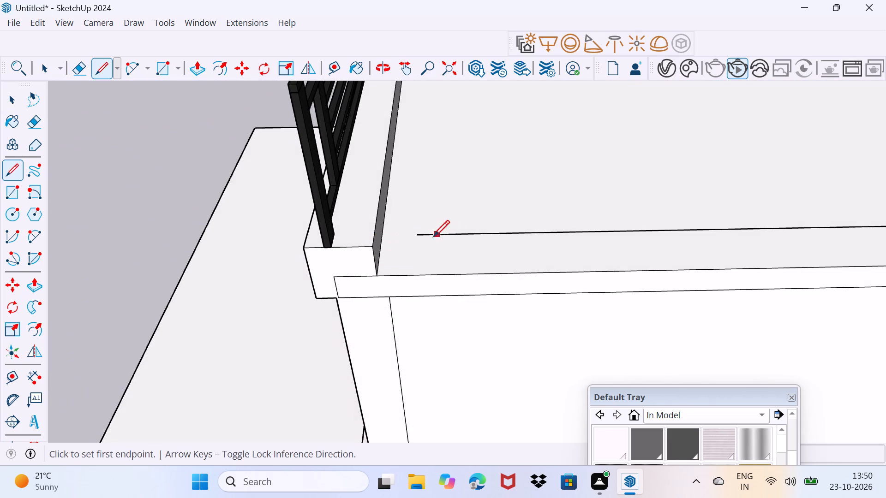
pyautogui.click(421, 234)
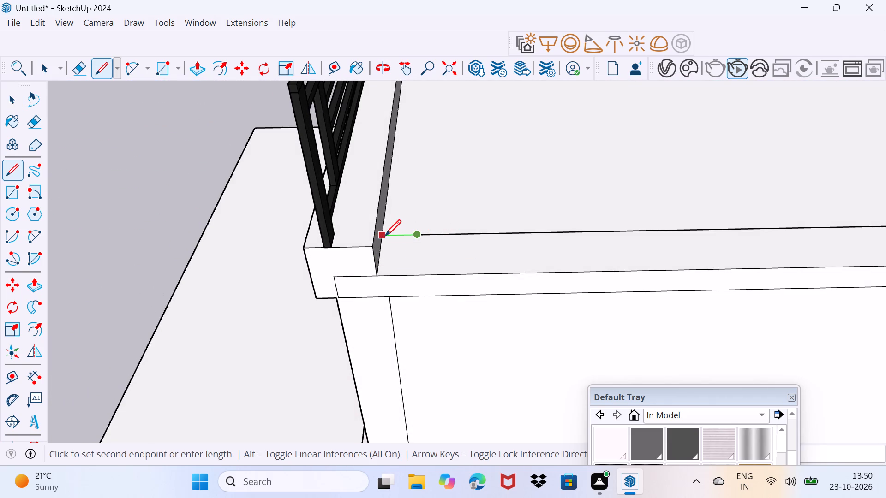
pyautogui.click(385, 236)
pyautogui.press('space')
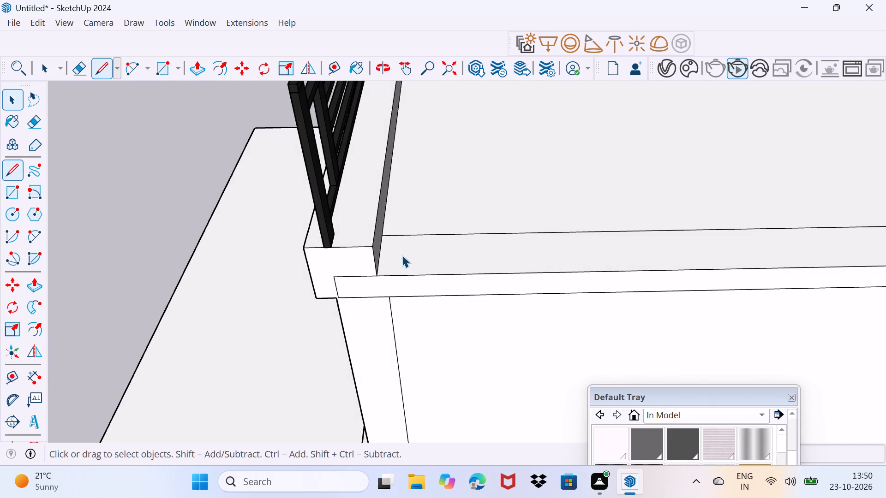
# Push/Pull the narrow roof strip up to the height of the front railing to form a side parapet wall.
pyautogui.click(402, 255)
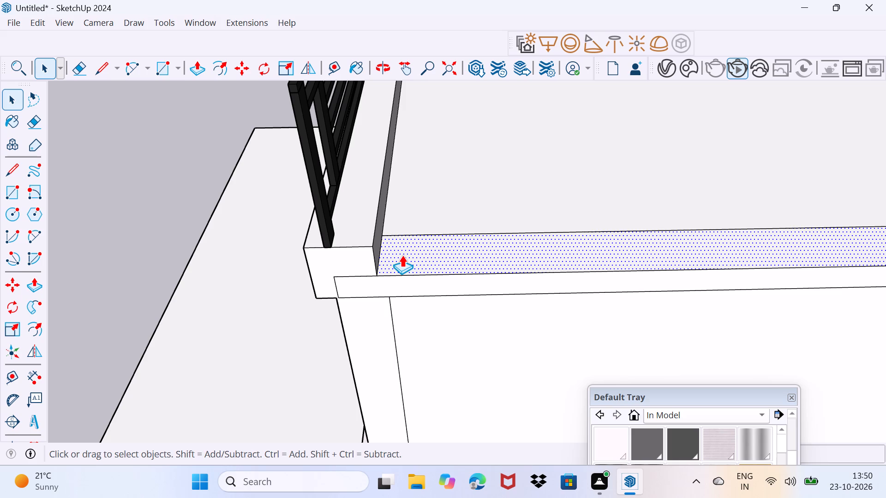
pyautogui.press('p')
pyautogui.click(402, 255)
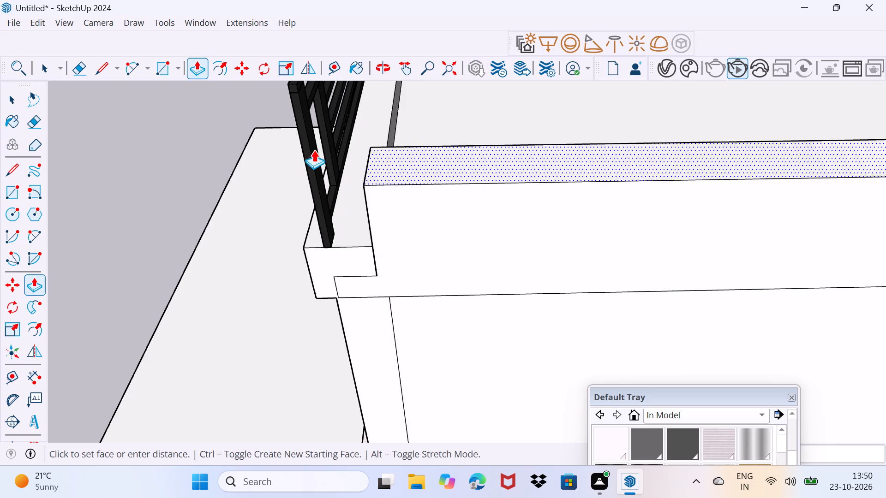
pyautogui.moveTo(302, 121); pyautogui.dragTo(342, 189, button='middle')
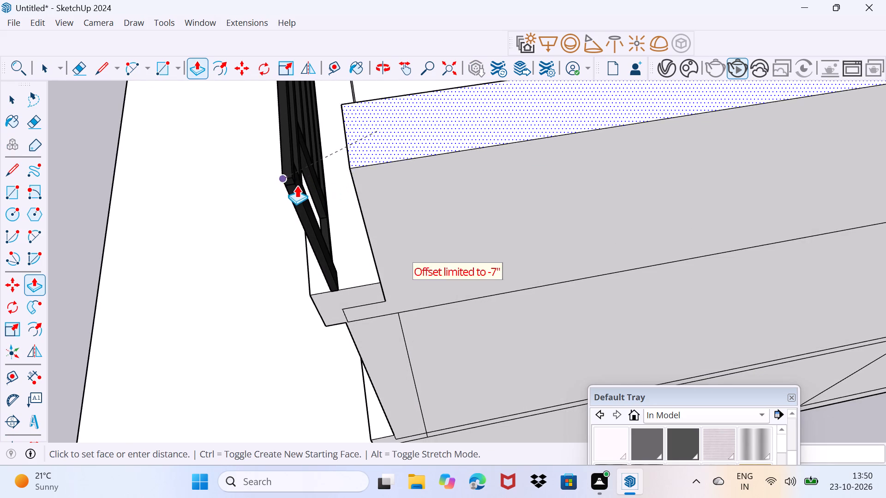
pyautogui.click(294, 178)
pyautogui.moveTo(365, 223); pyautogui.dragTo(468, 178, button='middle')
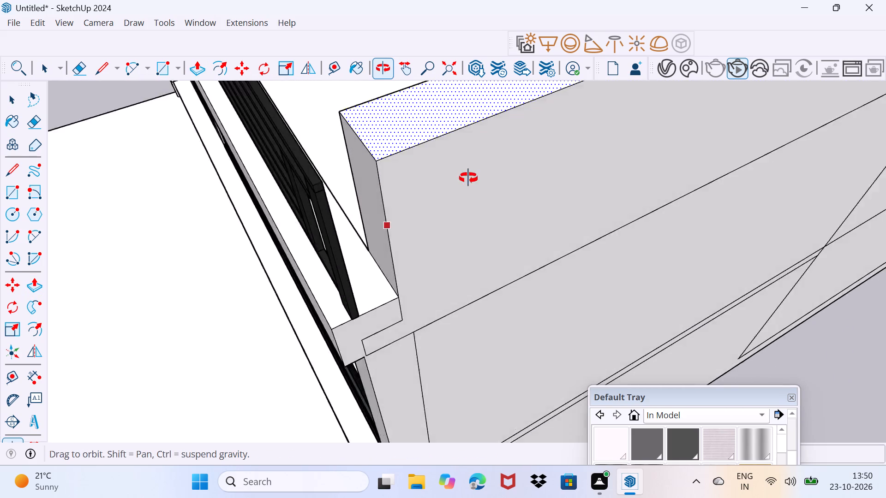
pyautogui.moveTo(468, 178); pyautogui.dragTo(477, 174, button='middle')
pyautogui.press('space')
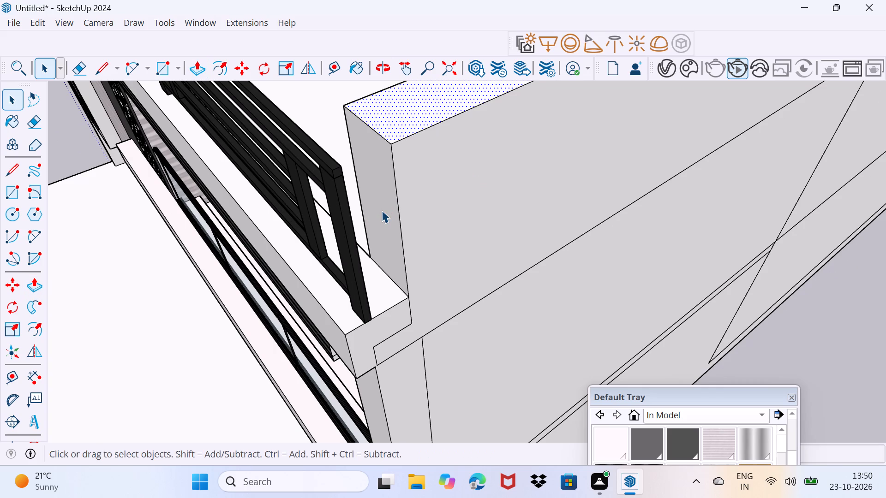
# Push/Pull the parapet wall's front end face forward over the ledge to meet the railing's end post.
pyautogui.click(382, 210)
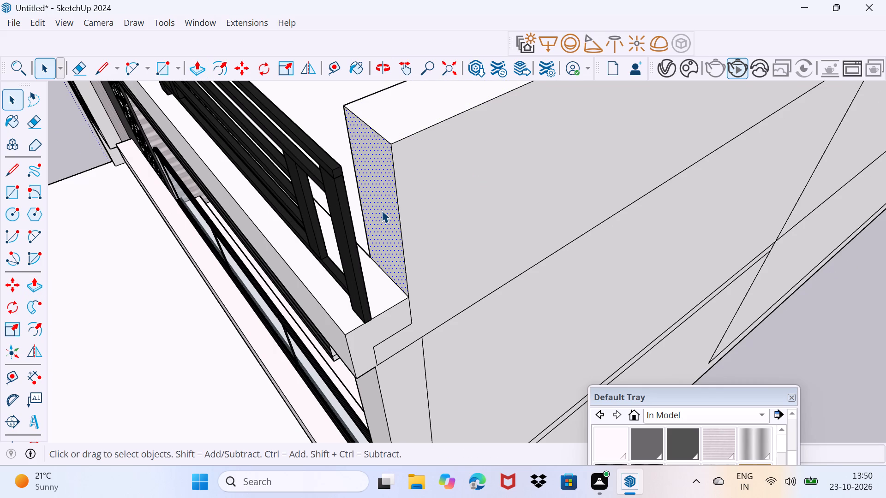
pyautogui.press('p')
pyautogui.click(382, 210)
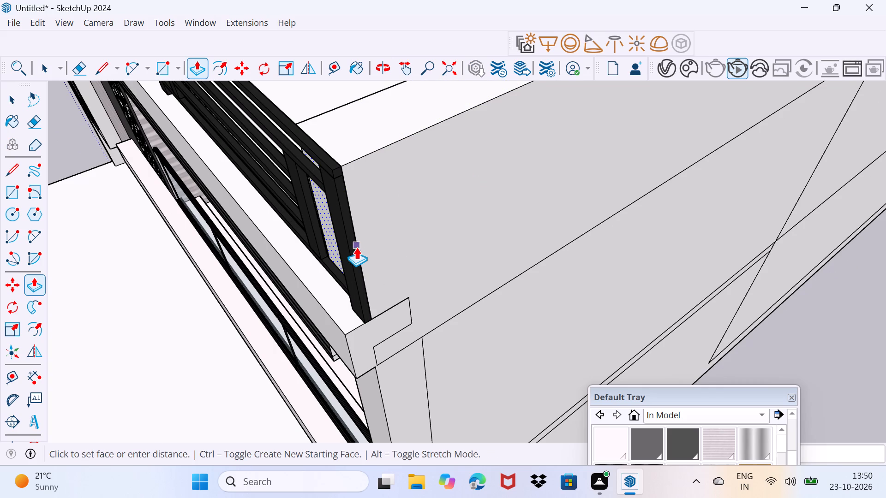
pyautogui.click(356, 248)
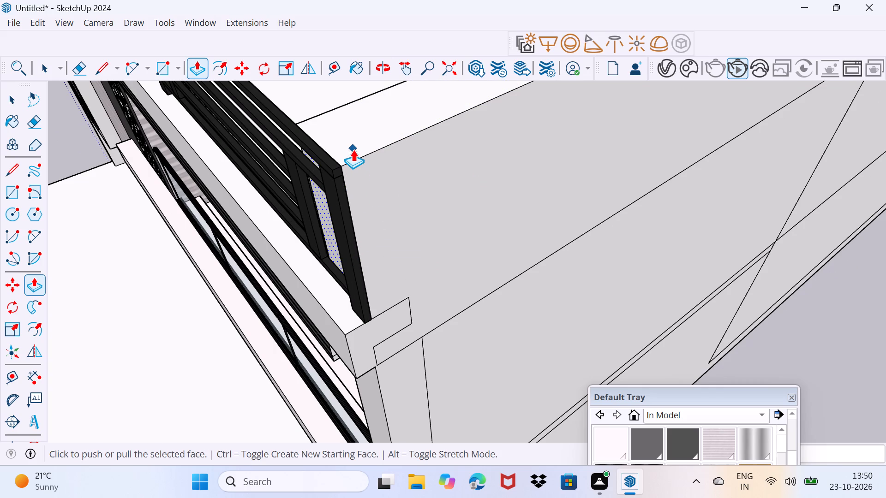
pyautogui.press('space')
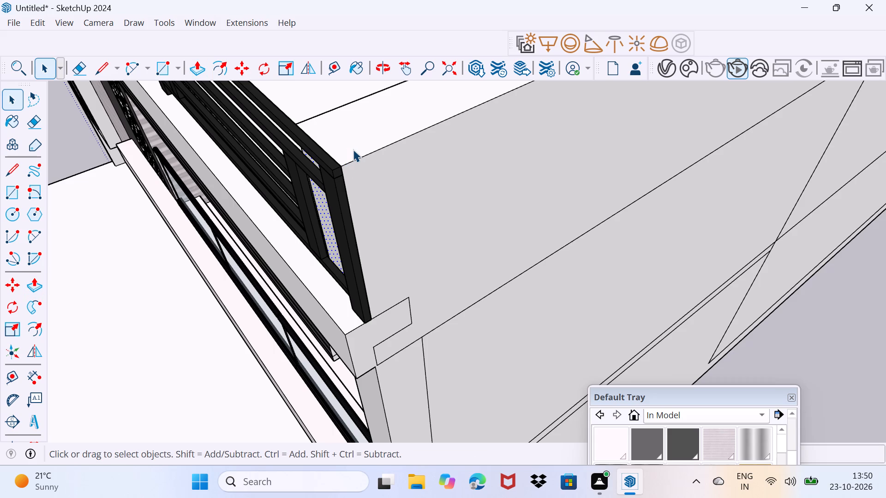
pyautogui.click(353, 149)
pyautogui.moveTo(347, 160); pyautogui.dragTo(371, 126)
pyautogui.scroll(-12, 347, 190)
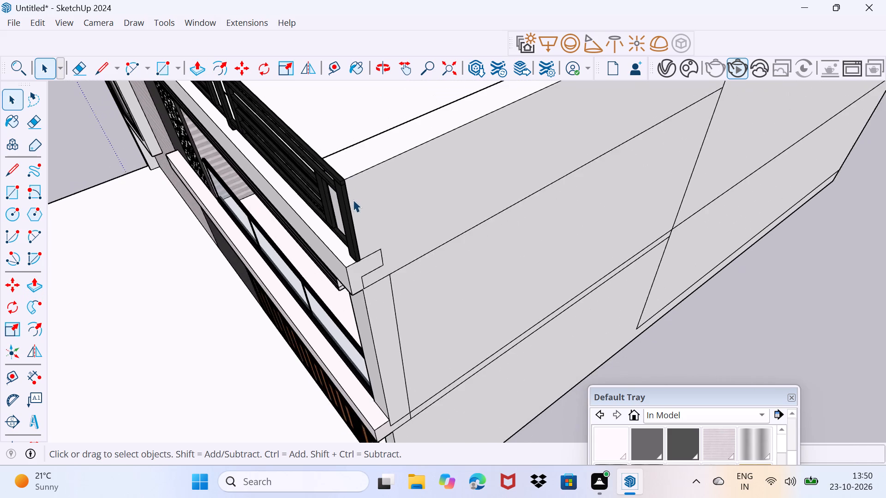
# Inspect the finished house from the parapet side and the front, moving the tray clear of the facade.
pyautogui.scroll(-12, 353, 200)
pyautogui.moveTo(647, 147); pyautogui.dragTo(306, 203, button='middle')
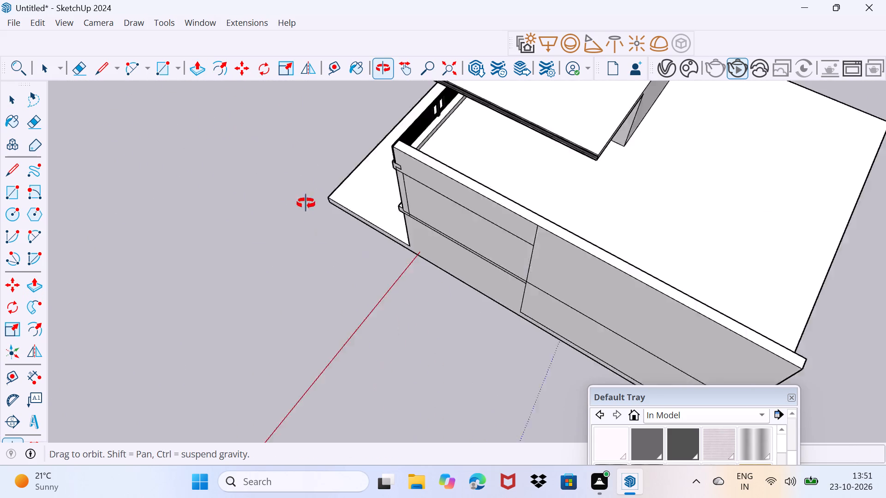
pyautogui.moveTo(306, 203); pyautogui.dragTo(748, 82, button='middle')
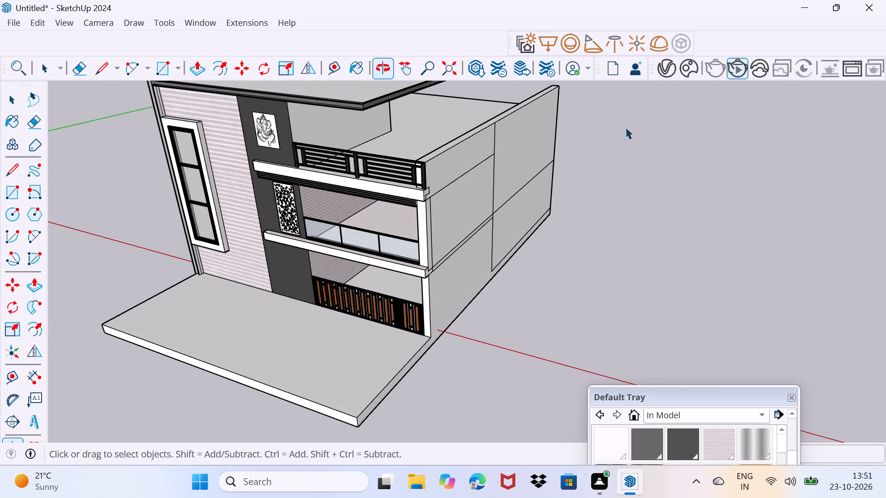
pyautogui.moveTo(368, 252); pyautogui.dragTo(517, 168, button='middle')
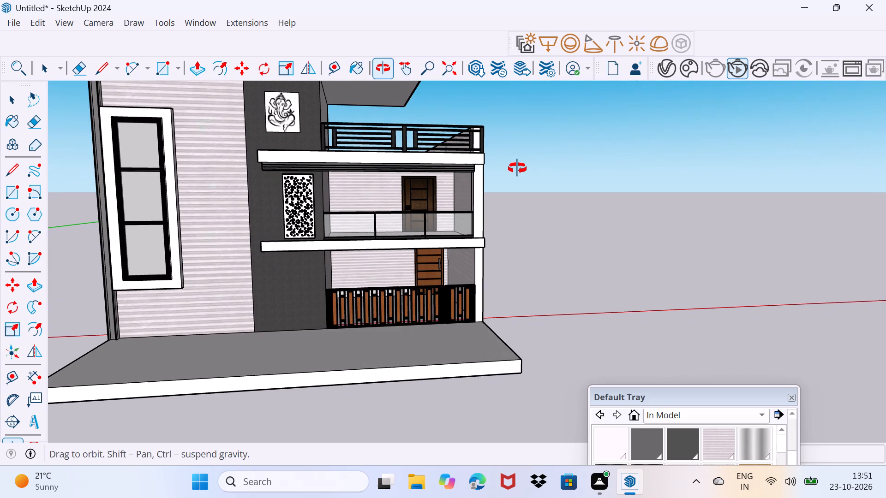
pyautogui.moveTo(517, 168); pyautogui.dragTo(353, 203, button='middle')
pyautogui.moveTo(281, 229); pyautogui.dragTo(317, 229, button='middle')
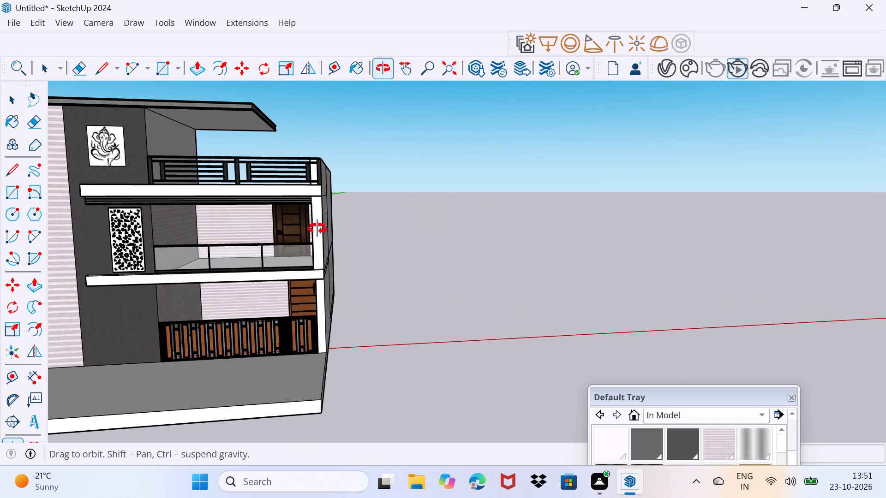
pyautogui.moveTo(317, 229); pyautogui.dragTo(549, 228, button='middle')
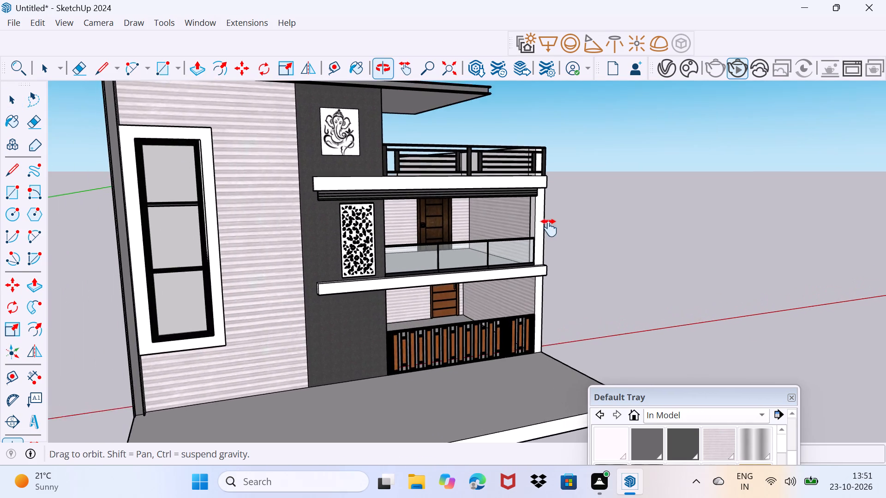
pyautogui.moveTo(549, 228); pyautogui.dragTo(550, 236, button='middle')
pyautogui.scroll(-1, 527, 251)
pyautogui.moveTo(510, 271); pyautogui.dragTo(517, 294, button='middle')
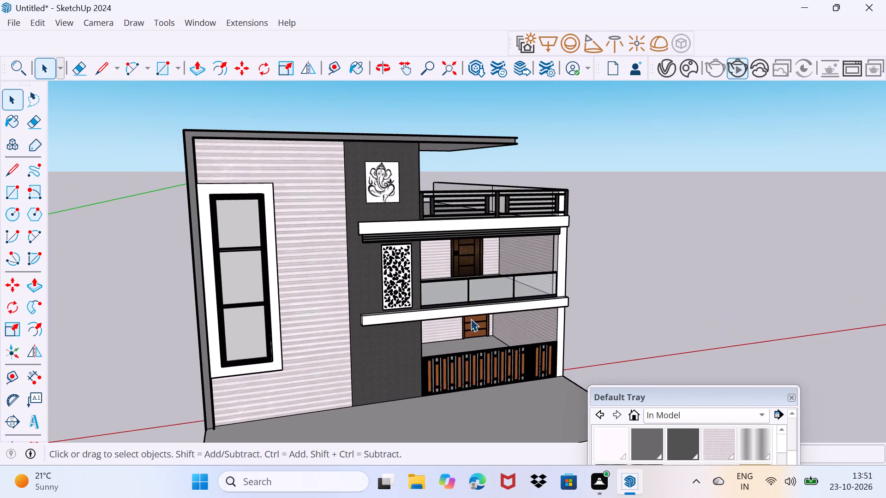
pyautogui.moveTo(471, 319); pyautogui.dragTo(490, 326, button='middle')
pyautogui.moveTo(466, 334); pyautogui.dragTo(443, 319, button='middle')
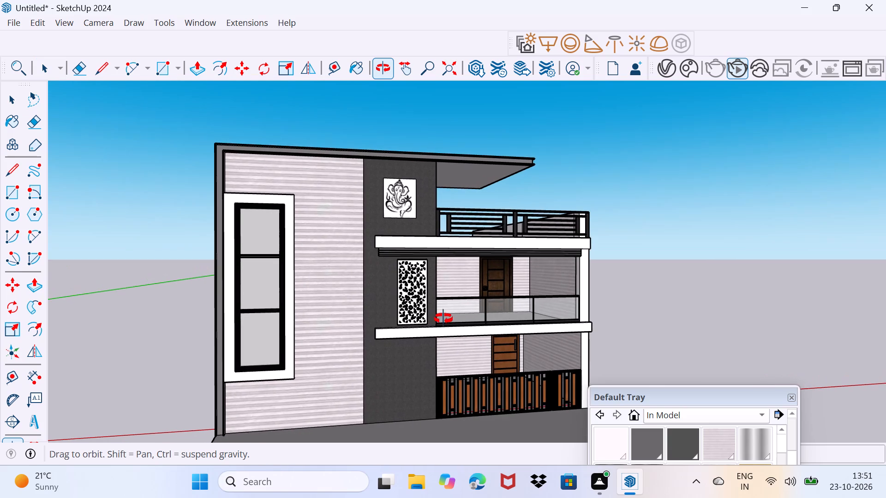
pyautogui.moveTo(443, 319); pyautogui.dragTo(443, 318, button='middle')
pyautogui.scroll(1, 407, 308)
pyautogui.moveTo(406, 308); pyautogui.dragTo(407, 302, button='middle')
pyautogui.moveTo(647, 395); pyautogui.dragTo(652, 454)
pyautogui.moveTo(537, 404); pyautogui.dragTo(523, 404, button='middle')
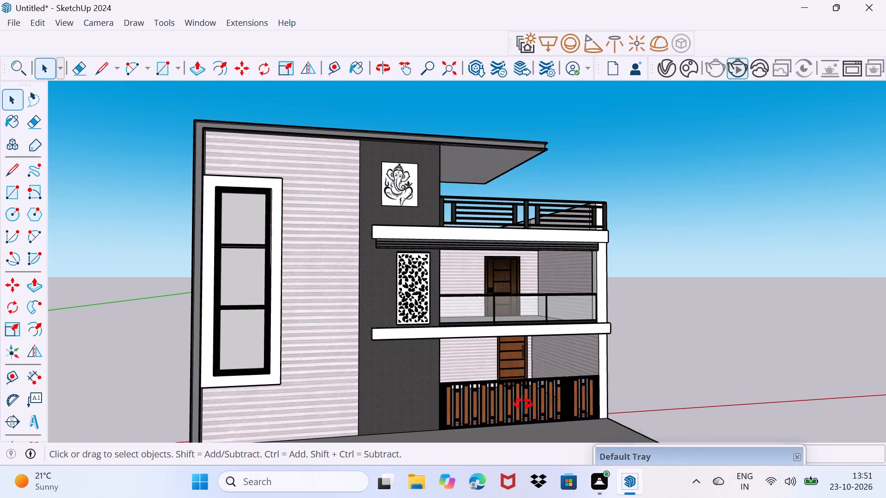
pyautogui.moveTo(523, 404); pyautogui.dragTo(566, 407, button='middle')
pyautogui.moveTo(460, 383); pyautogui.dragTo(483, 391, button='middle')
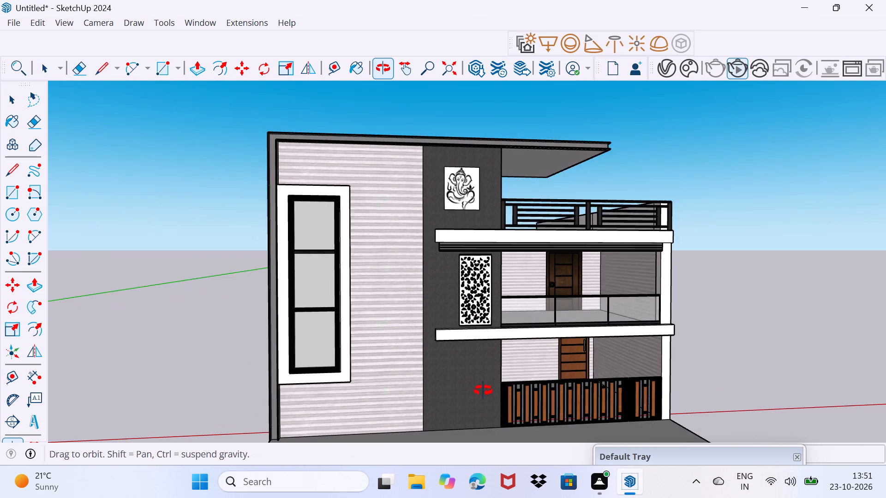
pyautogui.moveTo(483, 391); pyautogui.dragTo(489, 387, button='middle')
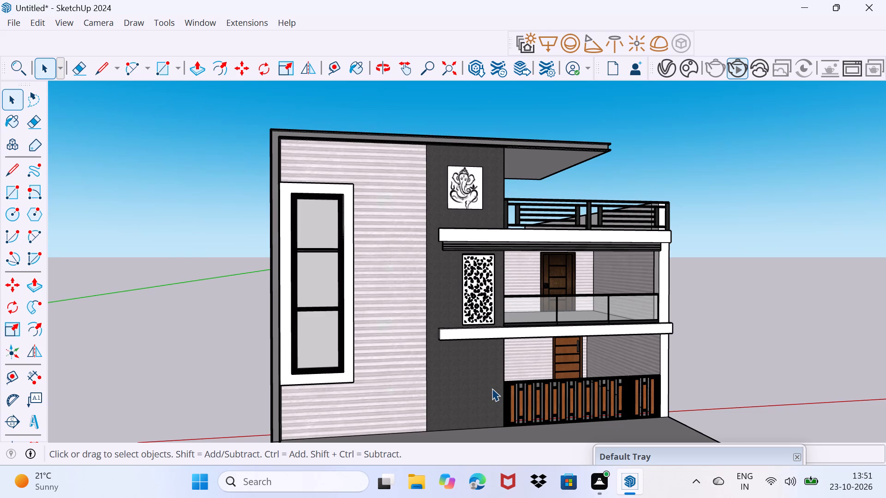
# Save the model as a SketchUp file named Untitled in the Documents folder, replacing the existing file.
pyautogui.hotkey('ctrl', 's')
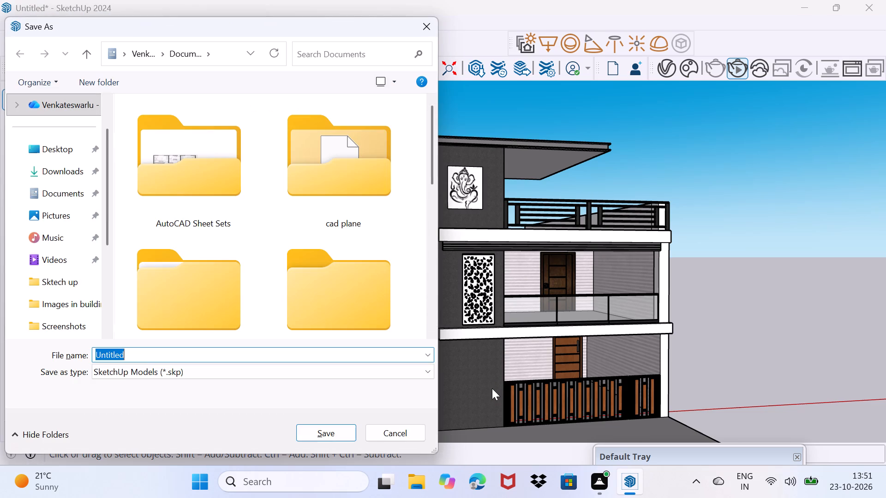
pyautogui.click(315, 433)
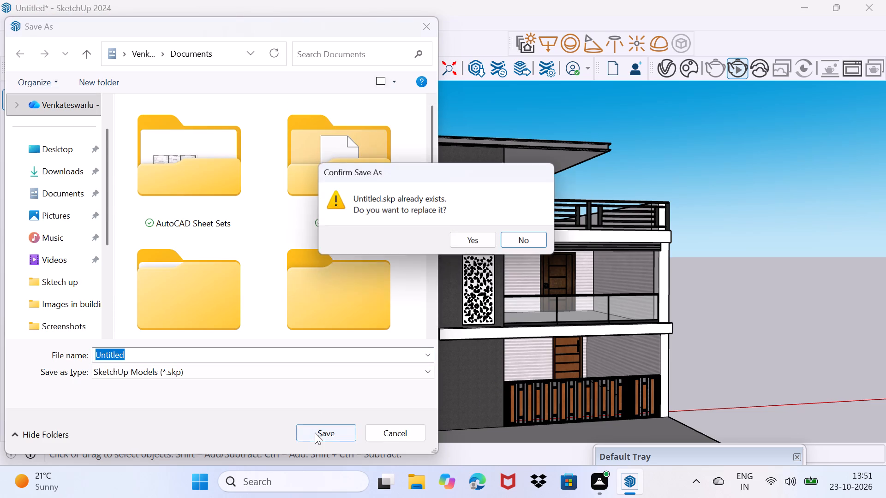
pyautogui.click(478, 244)
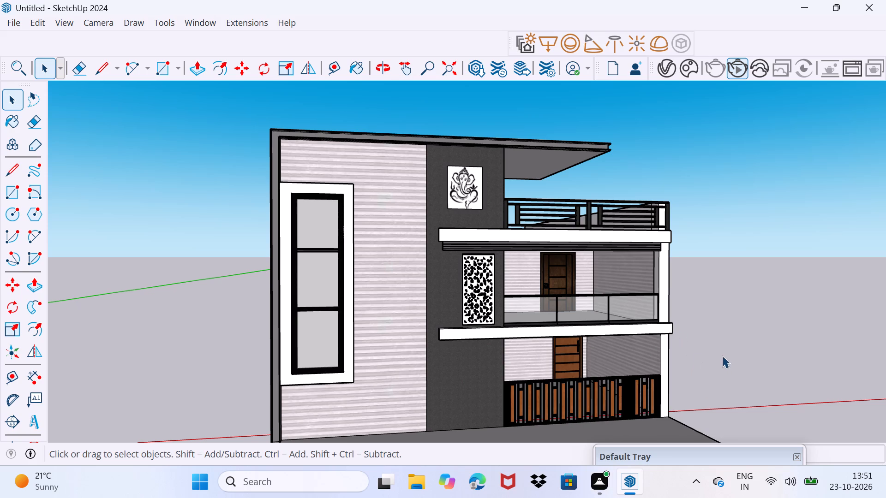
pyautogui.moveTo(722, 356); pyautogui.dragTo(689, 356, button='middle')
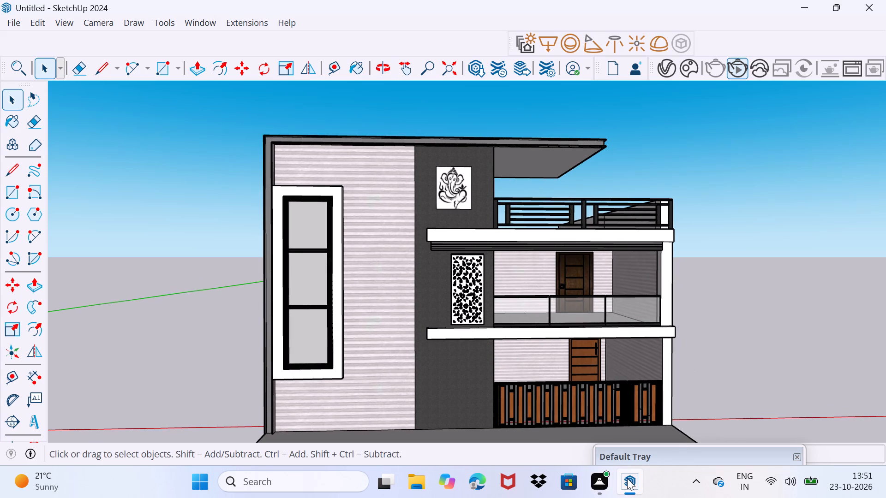